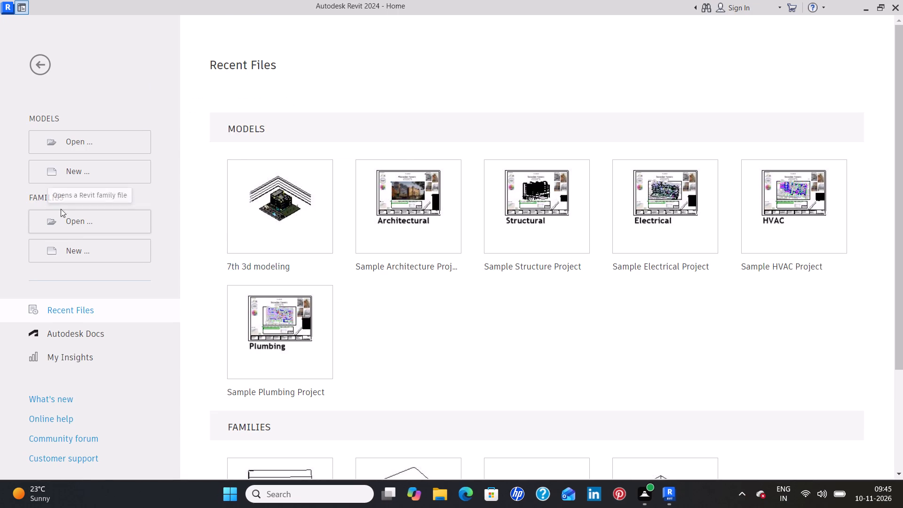
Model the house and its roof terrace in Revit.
Create a new project from the default.rte template in the English-Imperial templates folder.
click(93, 176)
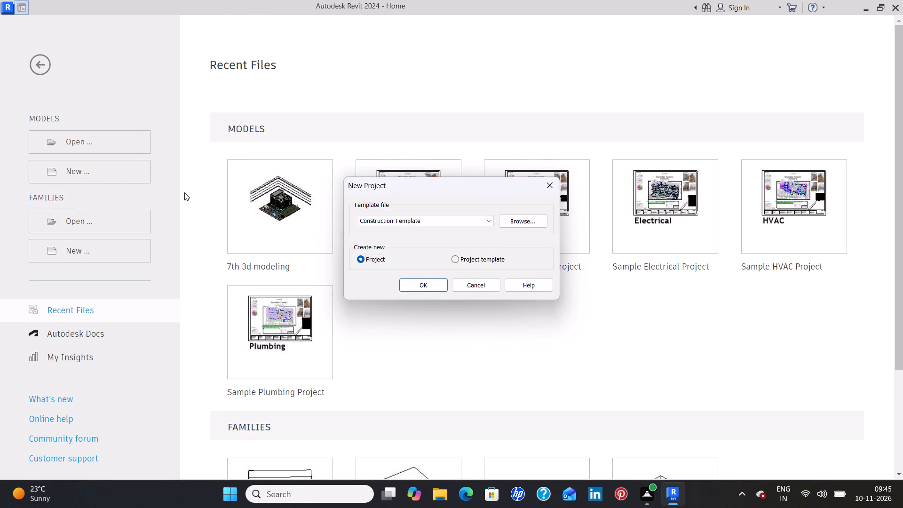
click(523, 220)
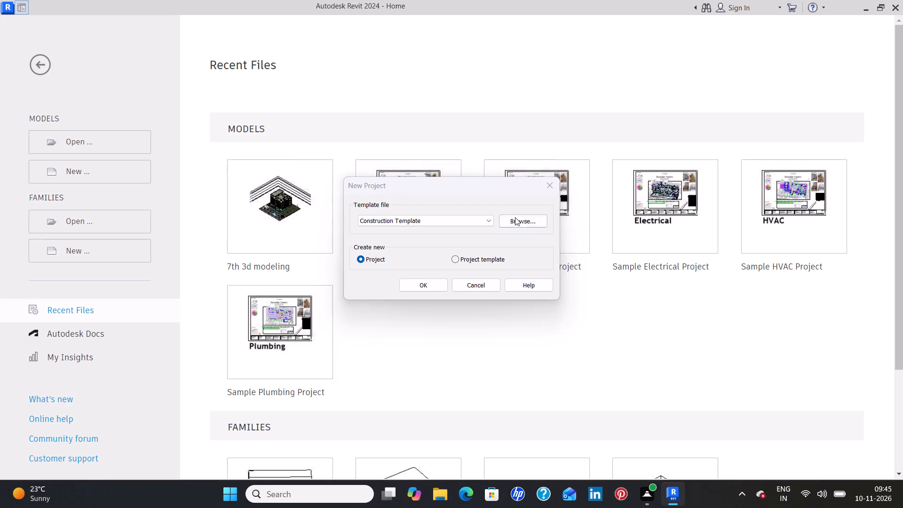
click(435, 125)
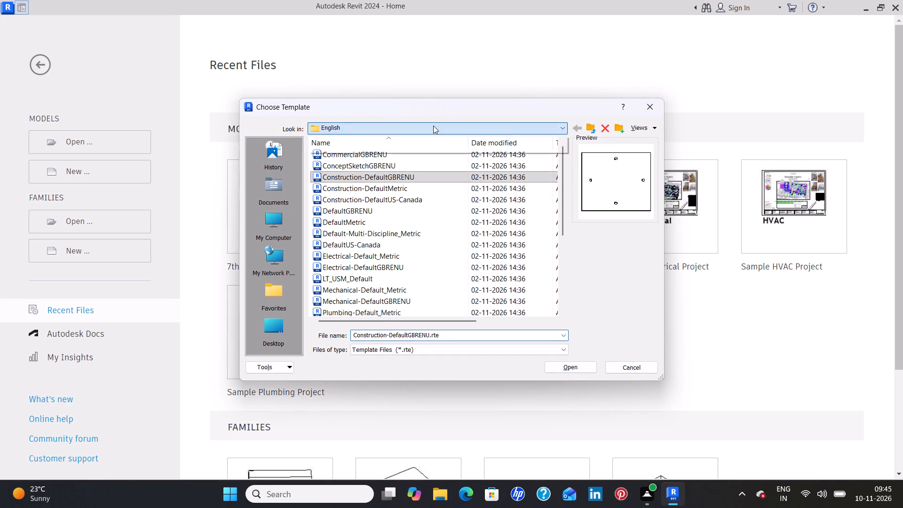
click(418, 197)
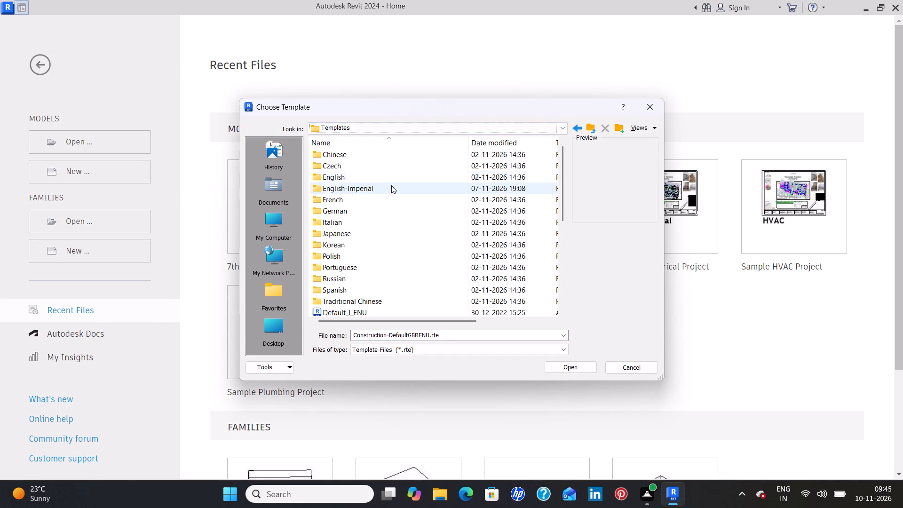
double_click(386, 187)
click(368, 179)
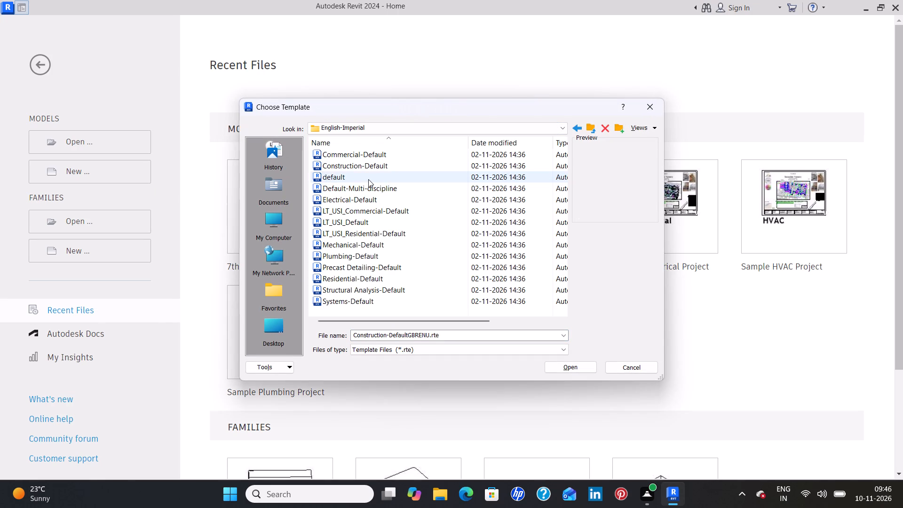
click(566, 367)
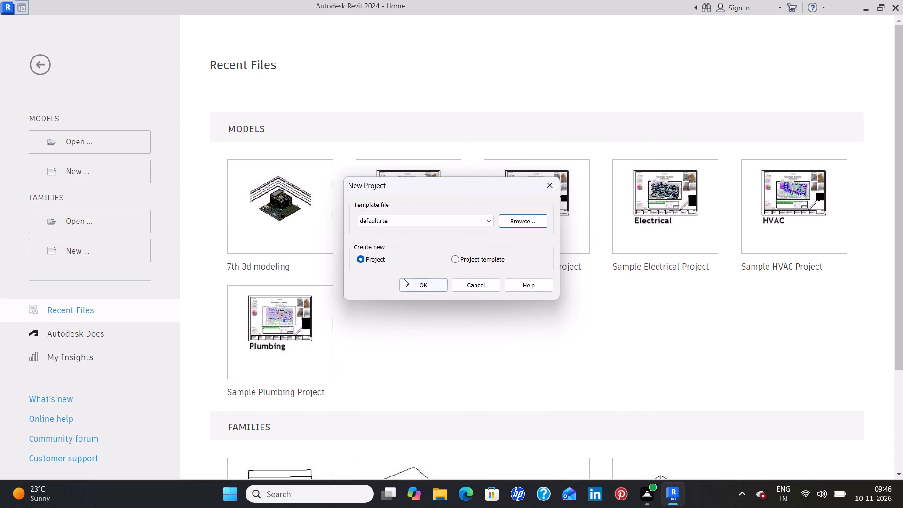
click(422, 285)
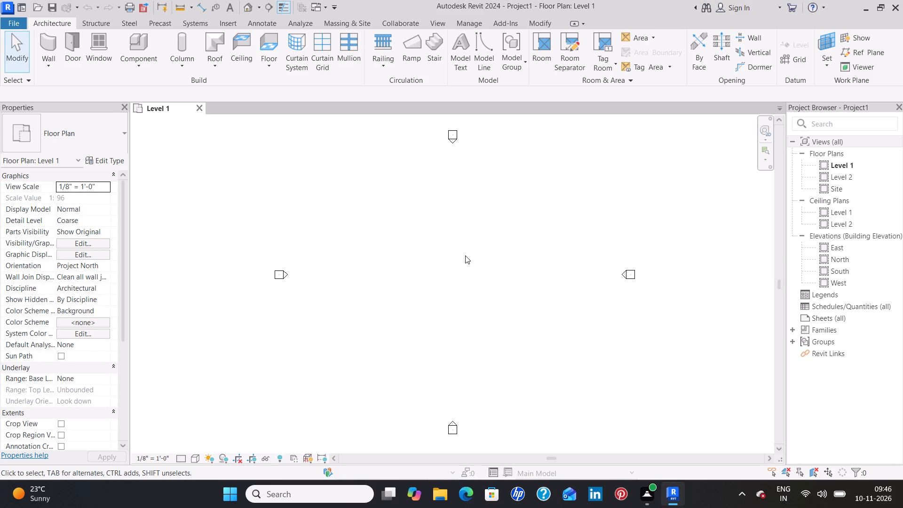
Check the length format in the project units.
text(un)
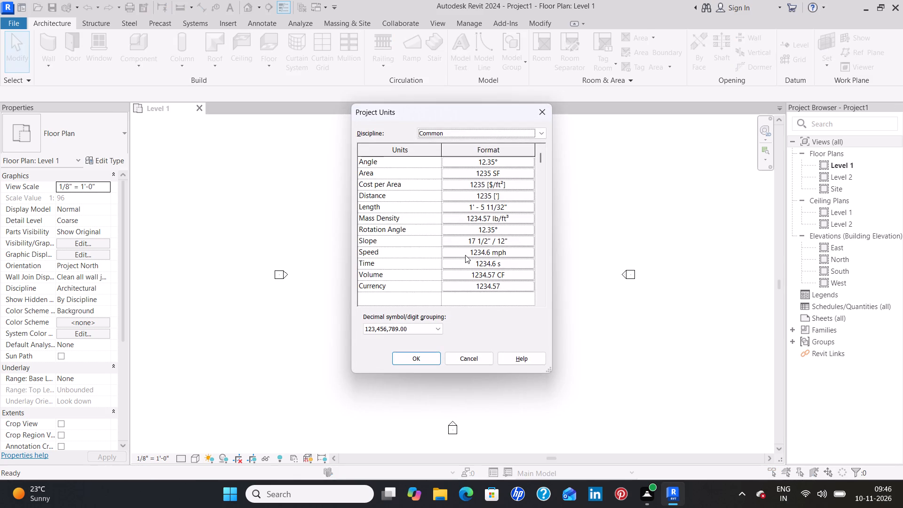
click(520, 206)
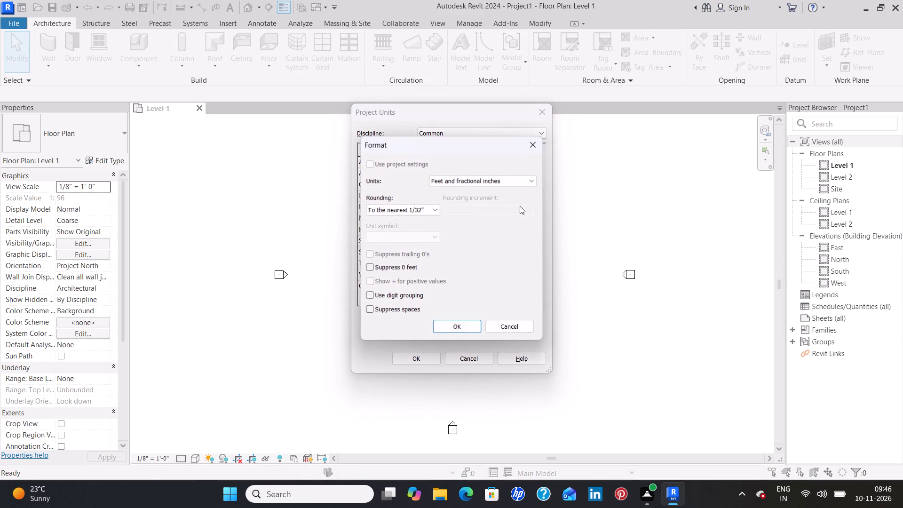
click(454, 328)
click(413, 358)
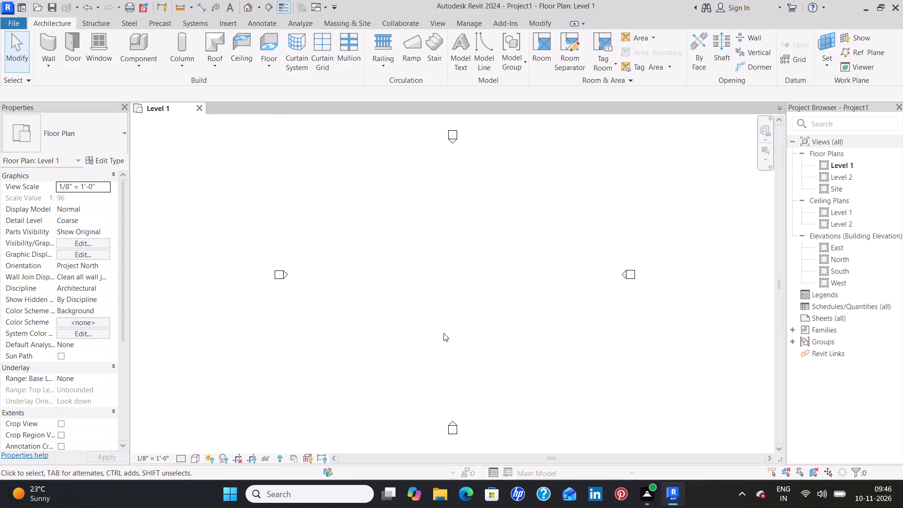
In the South elevation, delete Level 2 together with its associated plan views.
scroll(440, 327, up, 2)
scroll(440, 327, down, 2)
double_click(859, 268)
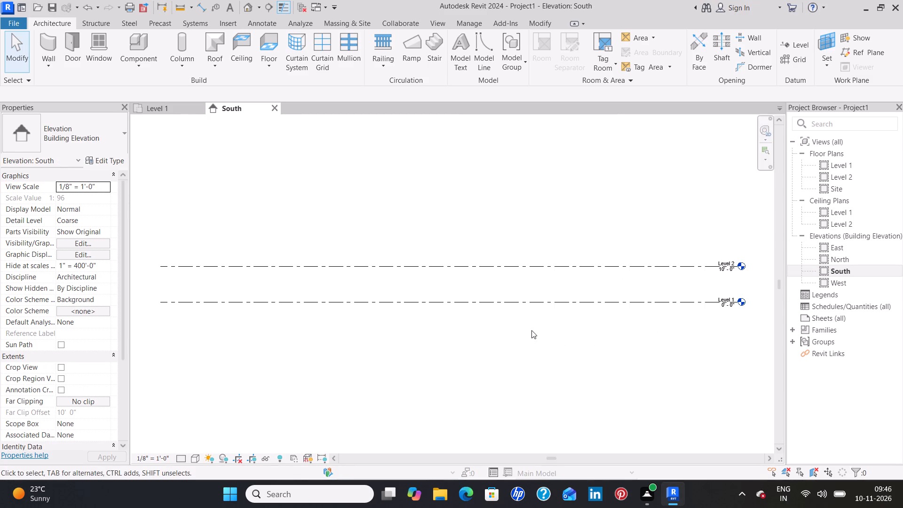
click(592, 266)
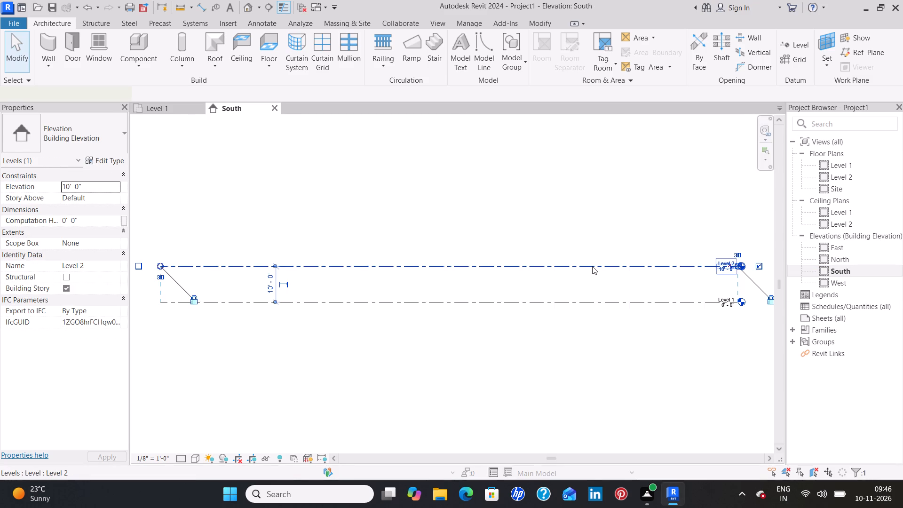
key(Delete)
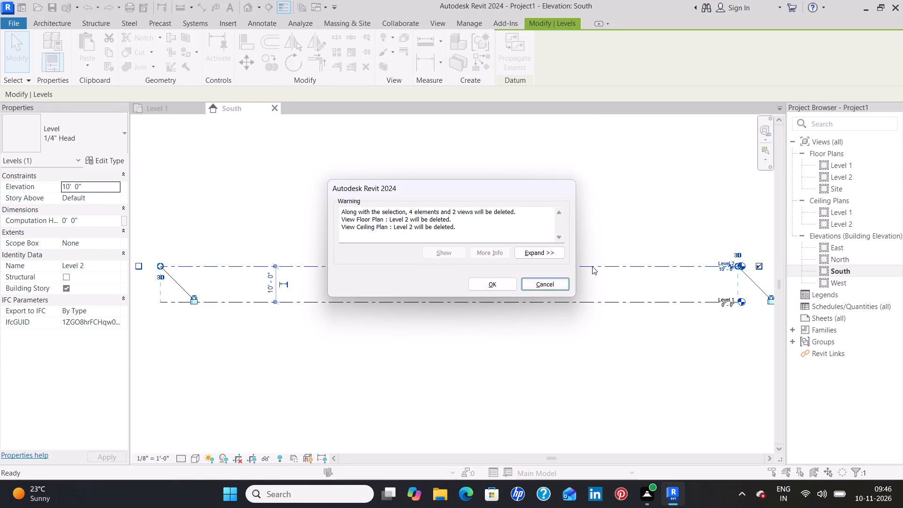
click(496, 280)
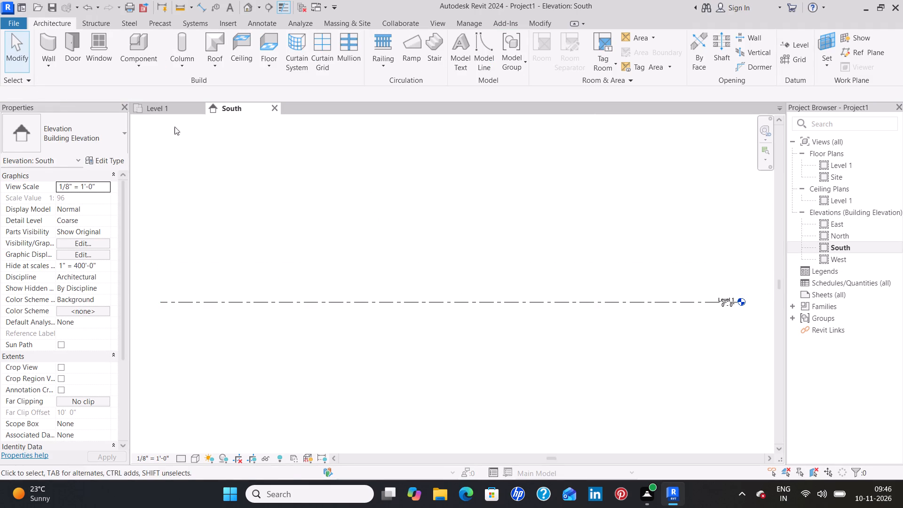
Add a level offset 2' above Level 1 by picking the Level 1 line.
click(794, 44)
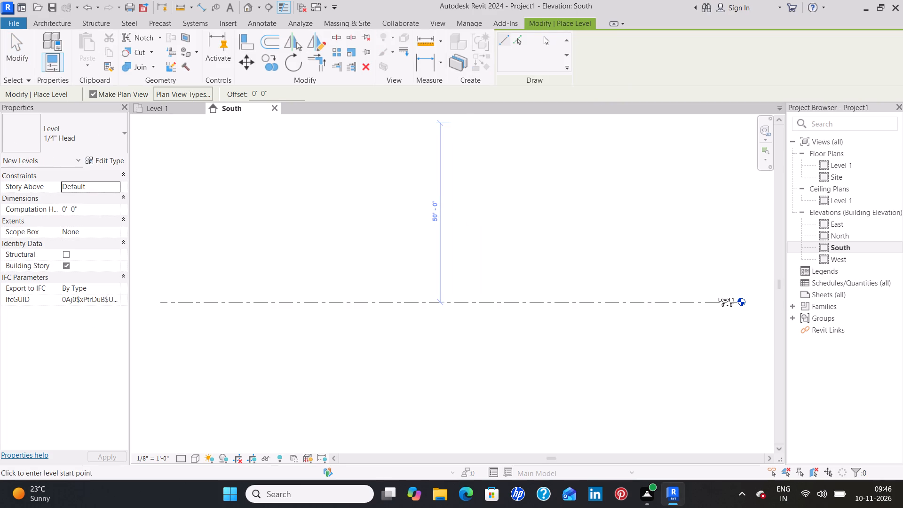
click(280, 98)
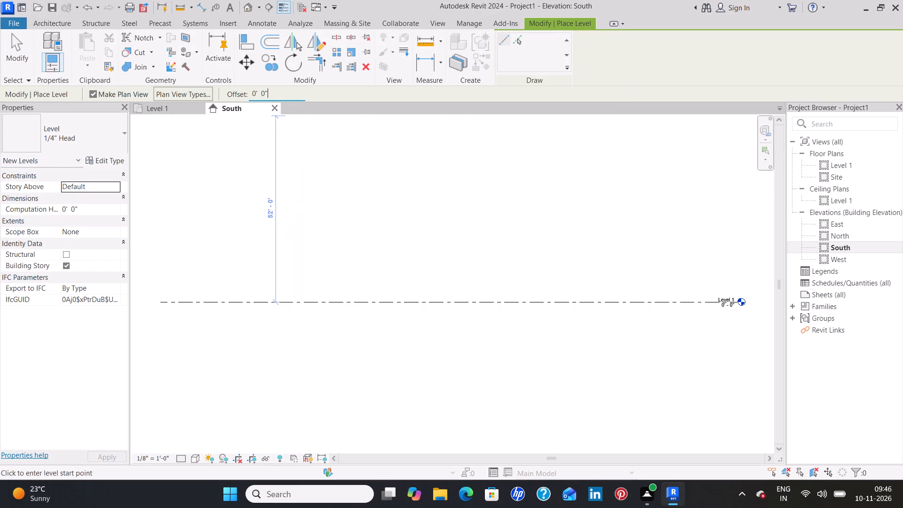
key(BackSpace)
key(BackSpace)
key(BackSpace)
key(BackSpace)
key(BackSpace)
key(BackSpace)
key(BackSpace)
key(2)
key(apostrophe)
key(Return)
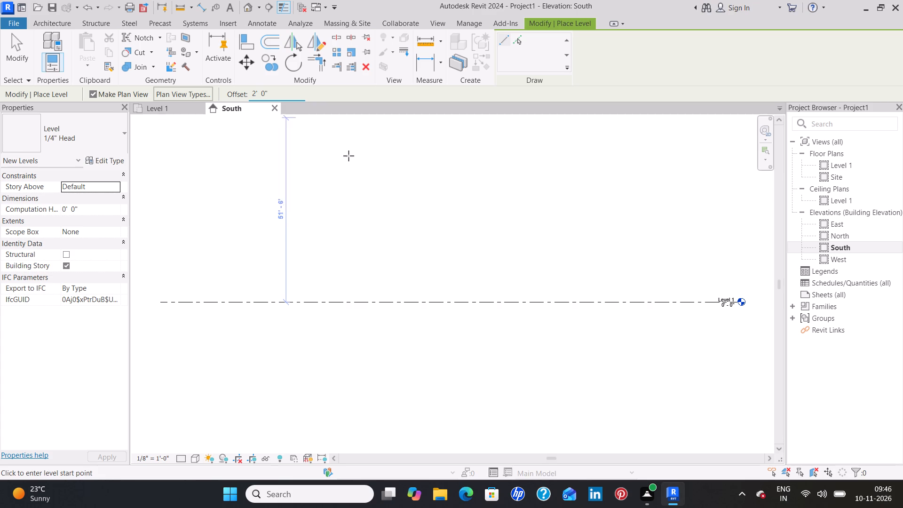
click(515, 39)
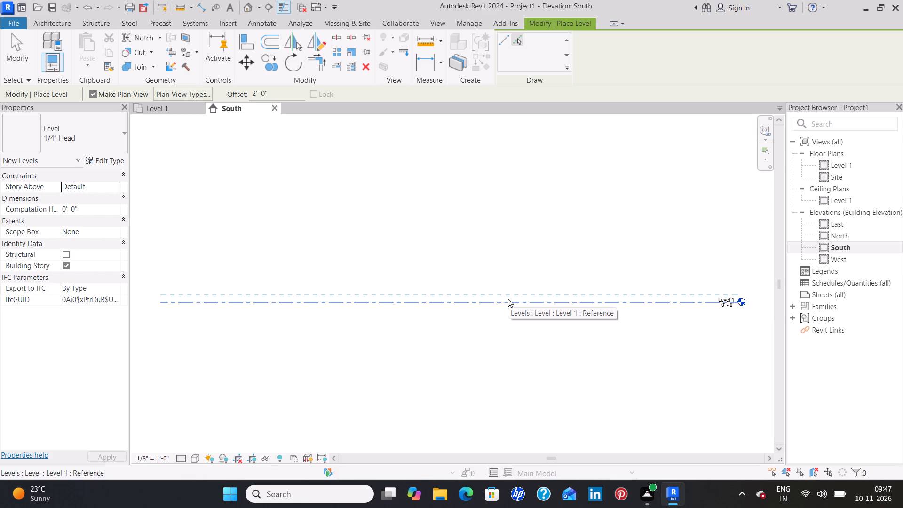
click(508, 300)
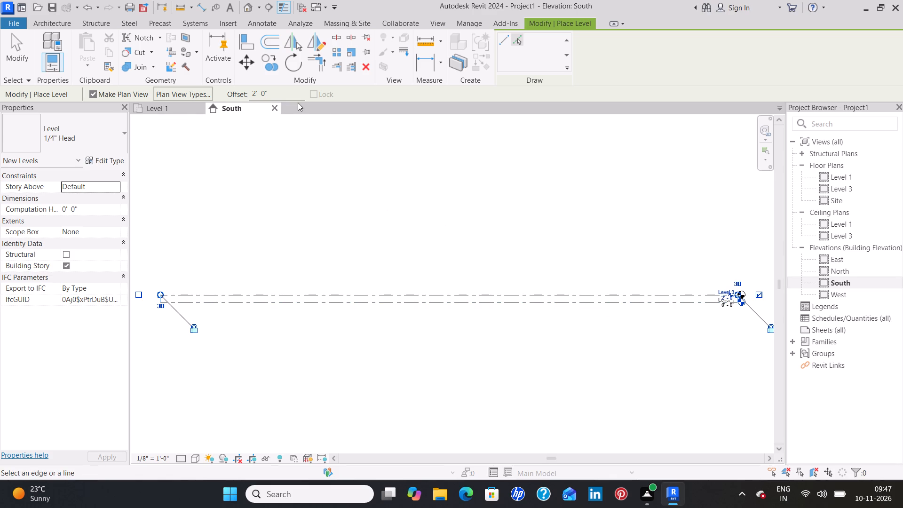
Add two more levels by picking lines at a 10' 6" offset, one above the 2' level and one above that new level.
click(275, 95)
key(BackSpace)
key(BackSpace)
key(BackSpace)
key(BackSpace)
key(BackSpace)
key(BackSpace)
key(BackSpace)
text(10)
key(apostrophe)
key(6)
key(shift+quotedbl)
key(Return)
click(440, 293)
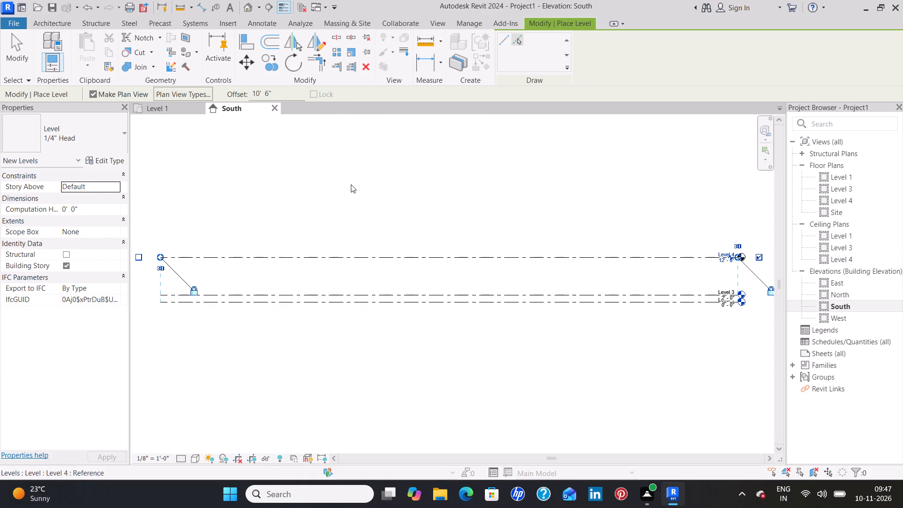
click(449, 257)
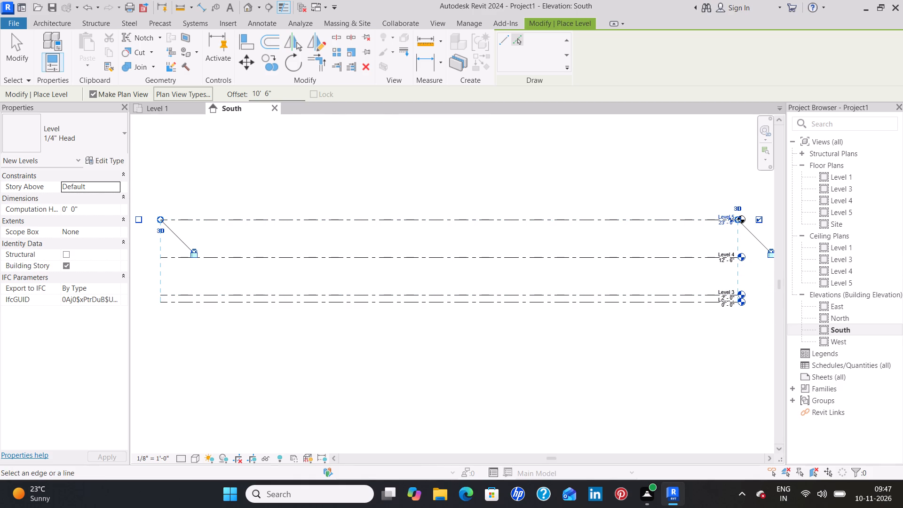
Add a level offset 3' 6" above the 12' 6" level by picking its line.
click(277, 96)
key(BackSpace)
key(BackSpace)
key(BackSpace)
key(BackSpace)
key(BackSpace)
key(BackSpace)
key(BackSpace)
key(3)
key(apostrophe)
key(6)
key(shift+quotedbl)
key(Return)
click(483, 256)
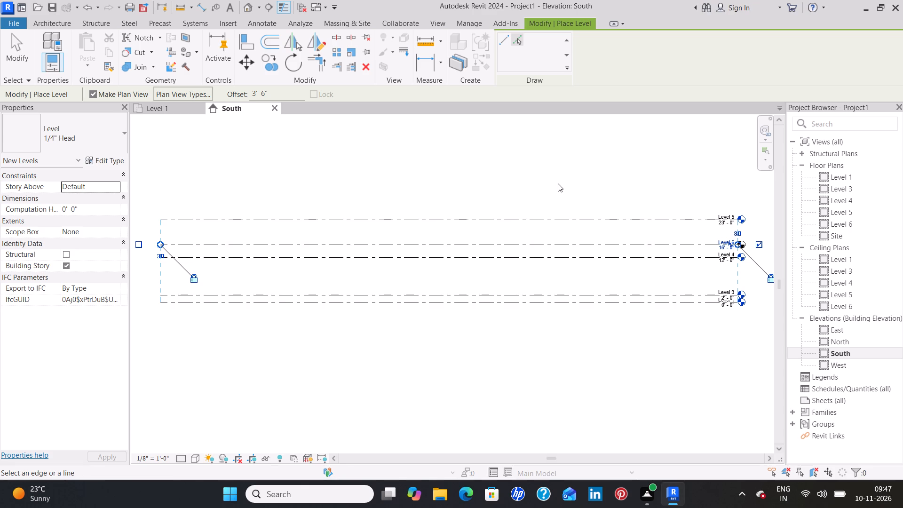
key(Escape)
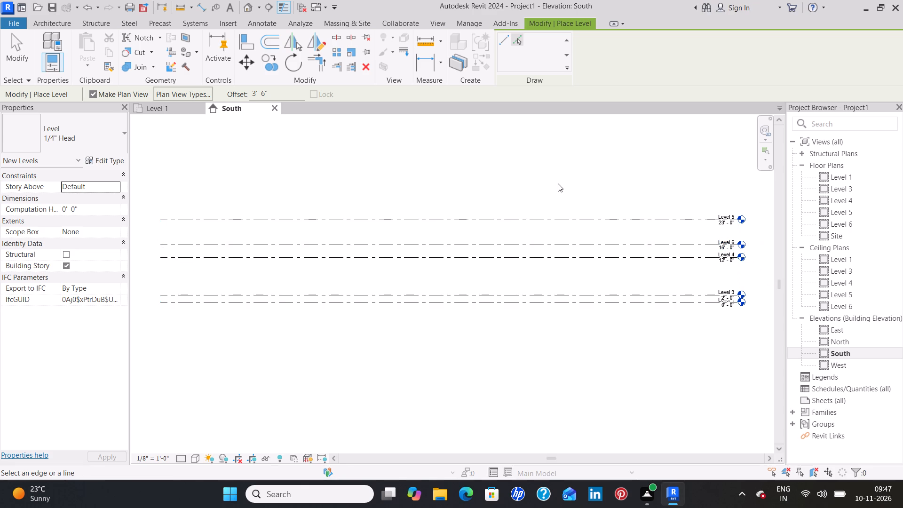
Rename Level 1 as "road level" and rename its corresponding views to match.
scroll(748, 289, up, 7)
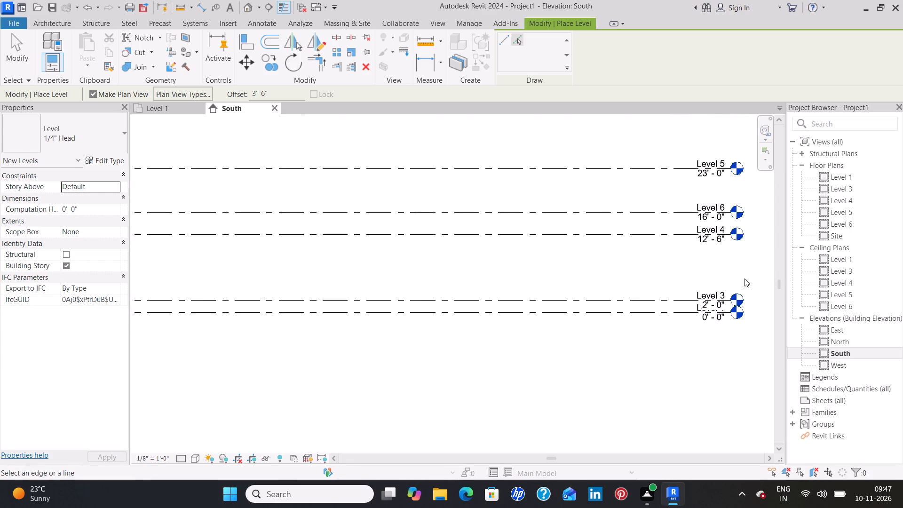
scroll(744, 278, up, 4)
middle_drag(743, 277, 624, 286)
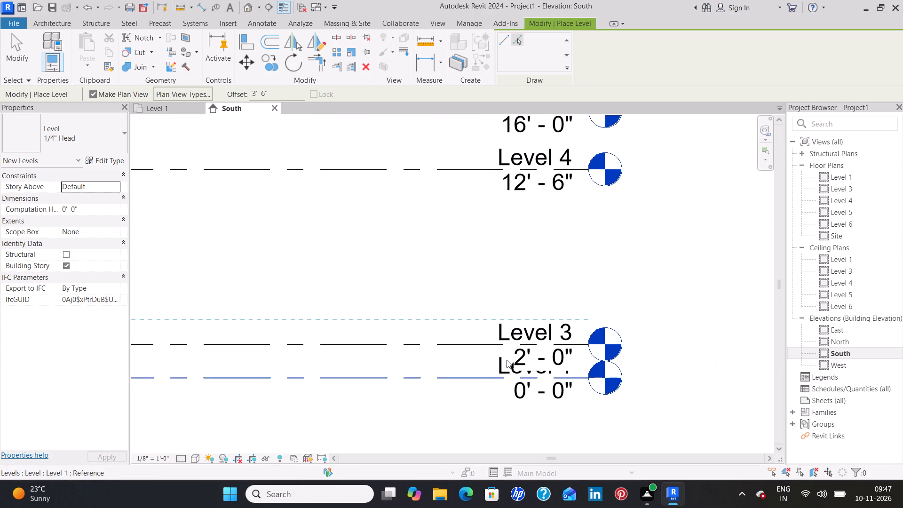
key(Escape)
double_click(502, 361)
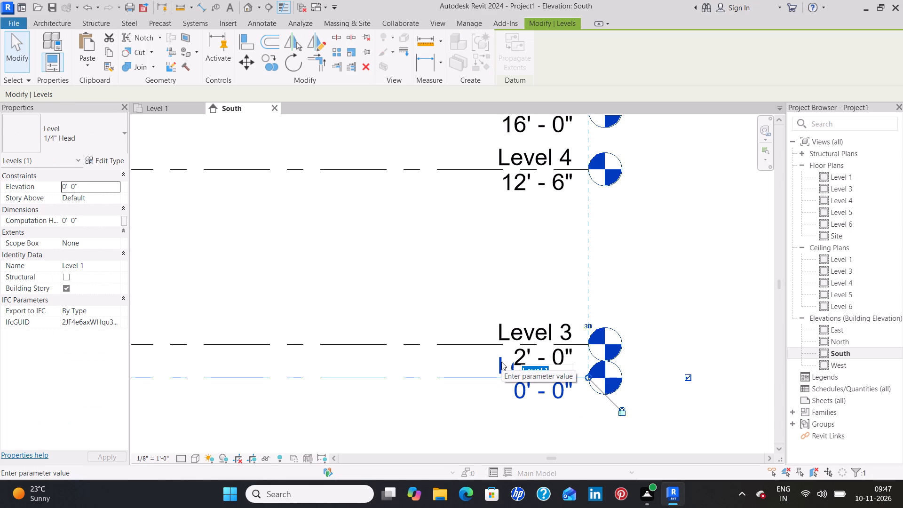
key(BackSpace)
key(r)
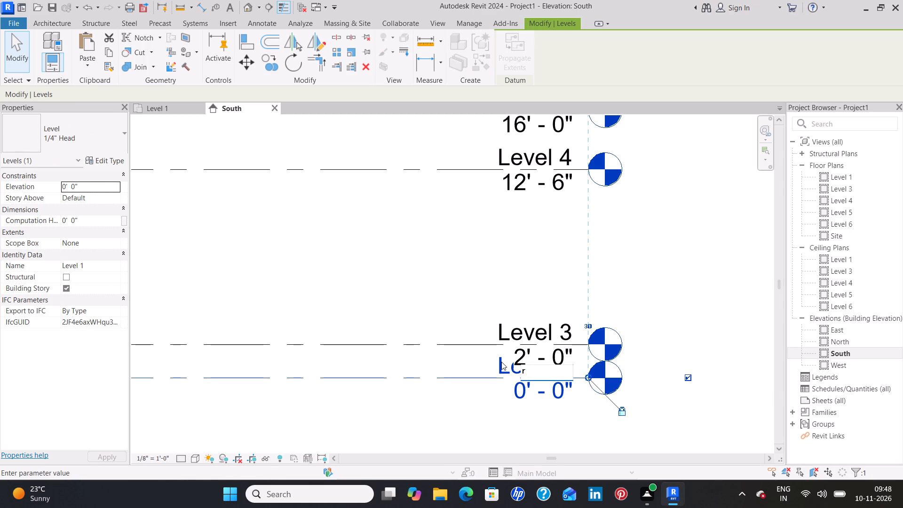
text(oad level)
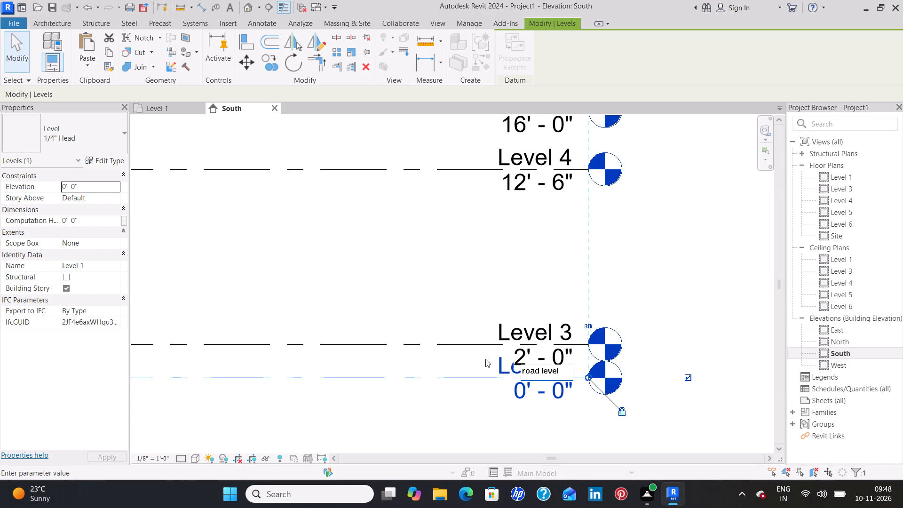
click(485, 359)
click(500, 249)
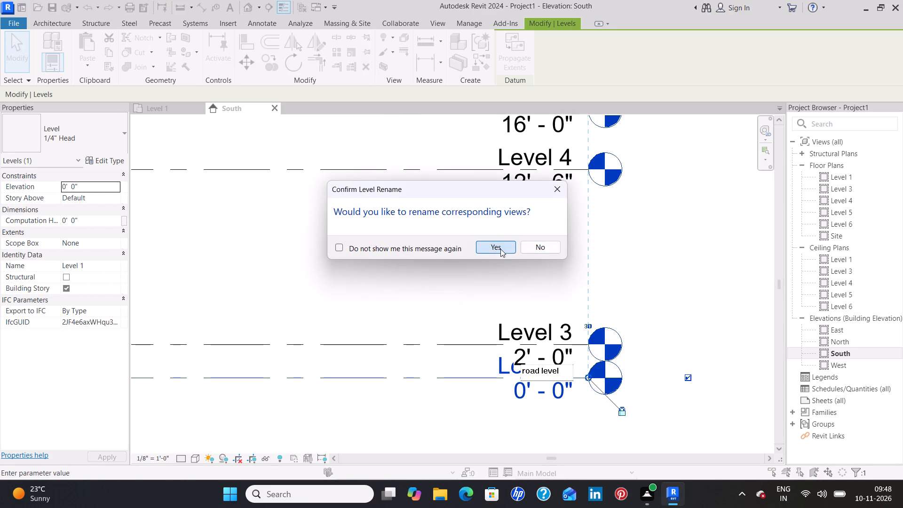
Rename the 2' level as "plinth & ground floor", renaming corresponding views and suppressing that question for further renames.
click(520, 328)
double_click(521, 326)
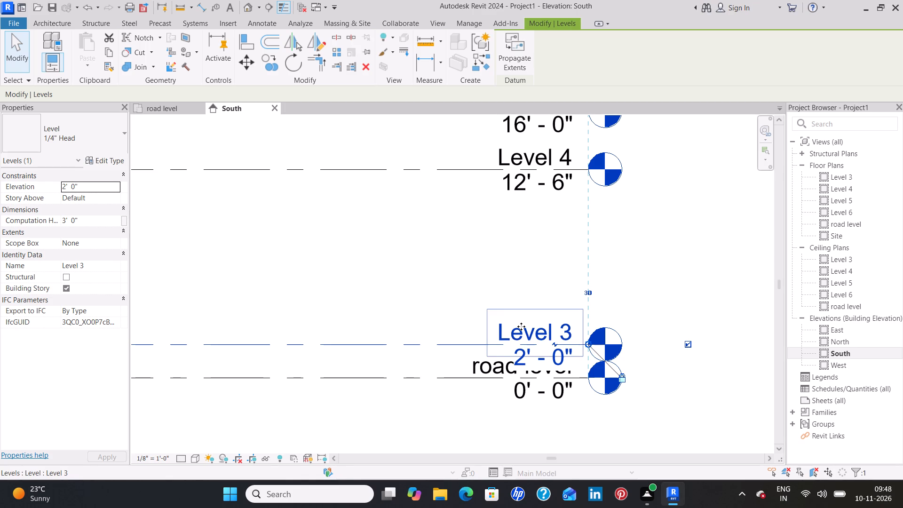
click(521, 326)
key(BackSpace)
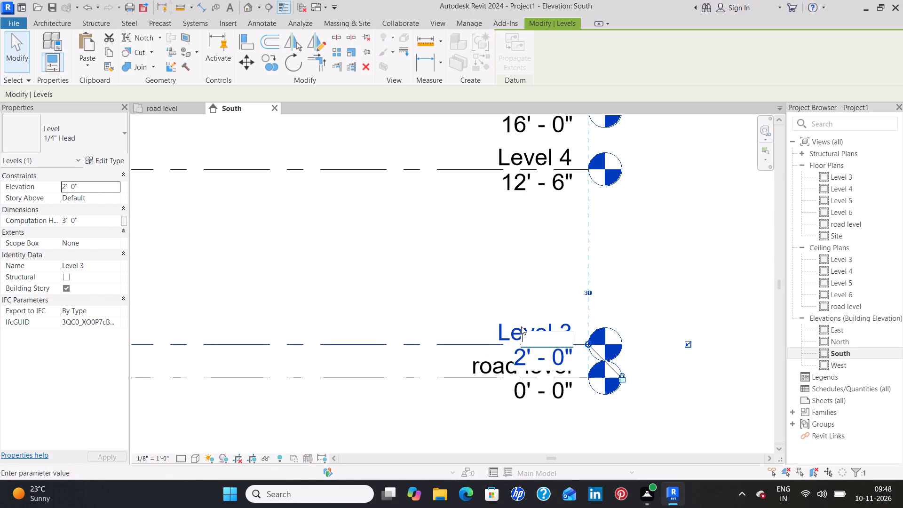
key(p)
text(linth)
key(space)
key(shift+ampersand)
key(space)
text(groung)
key(BackSpace)
text(d floor)
click(475, 320)
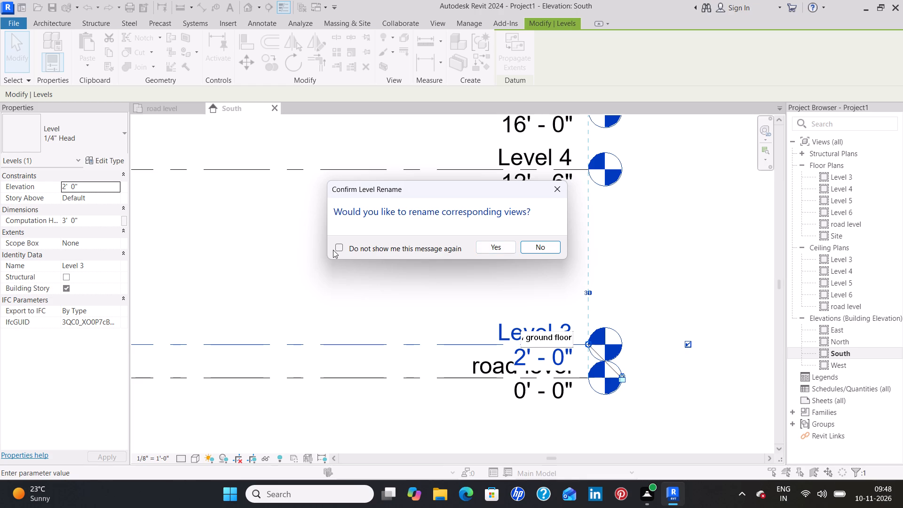
click(339, 247)
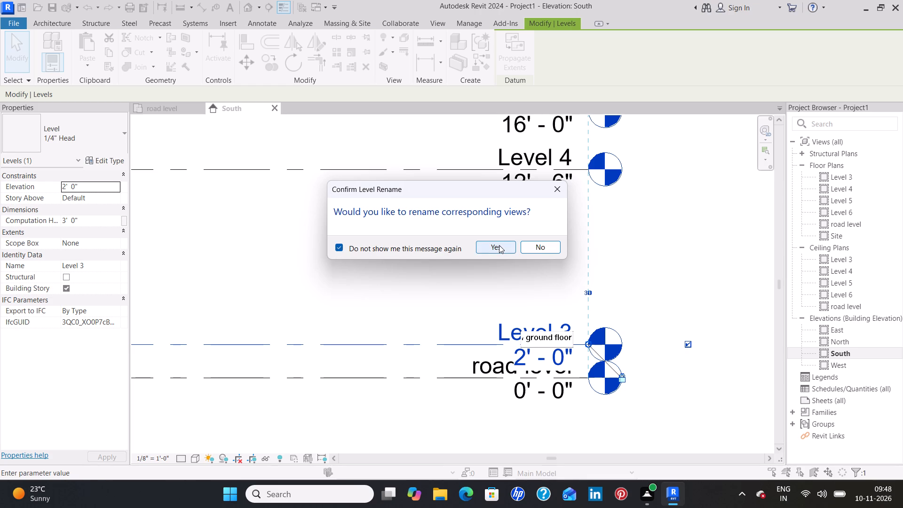
click(499, 245)
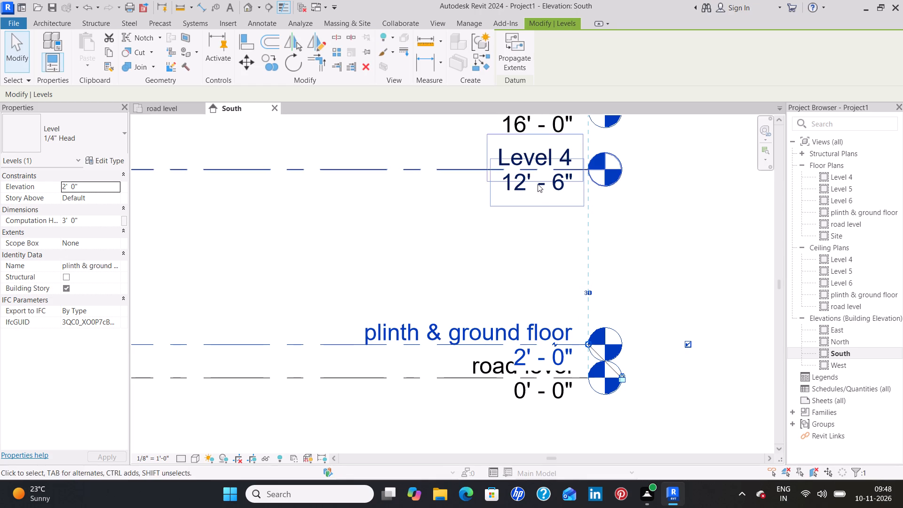
Rename the level at 12' 6" as "1st floor".
click(508, 153)
click(508, 153)
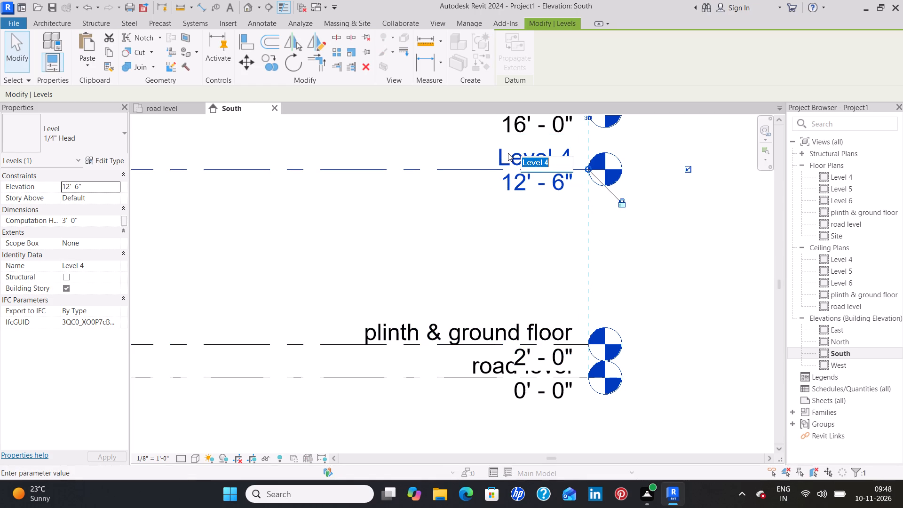
key(BackSpace)
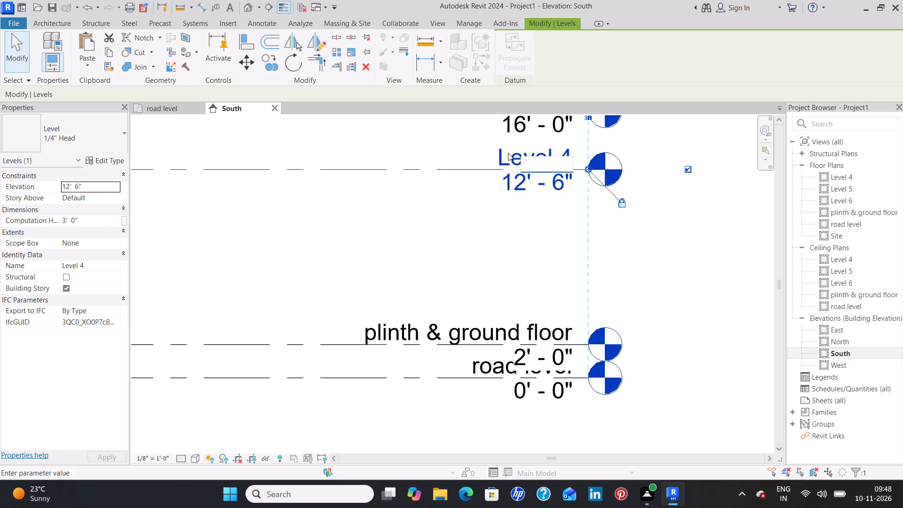
text(1st floo)
key(r)
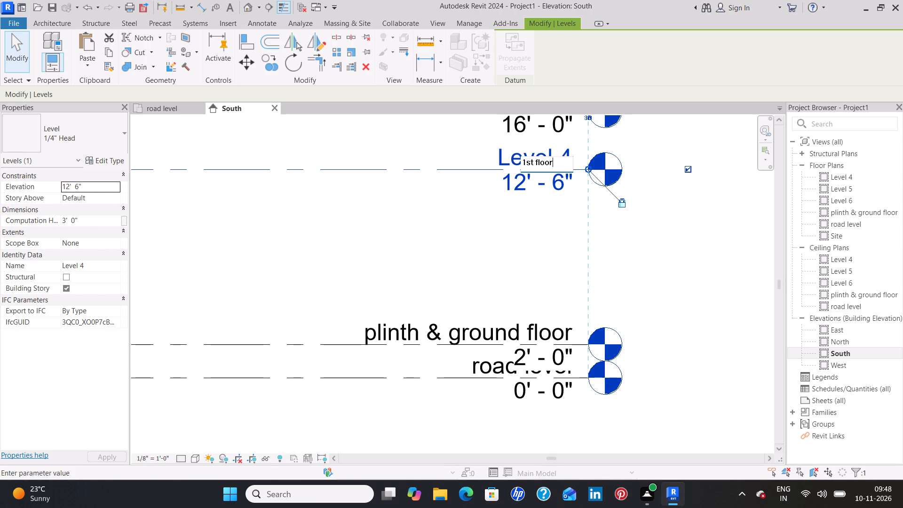
click(477, 221)
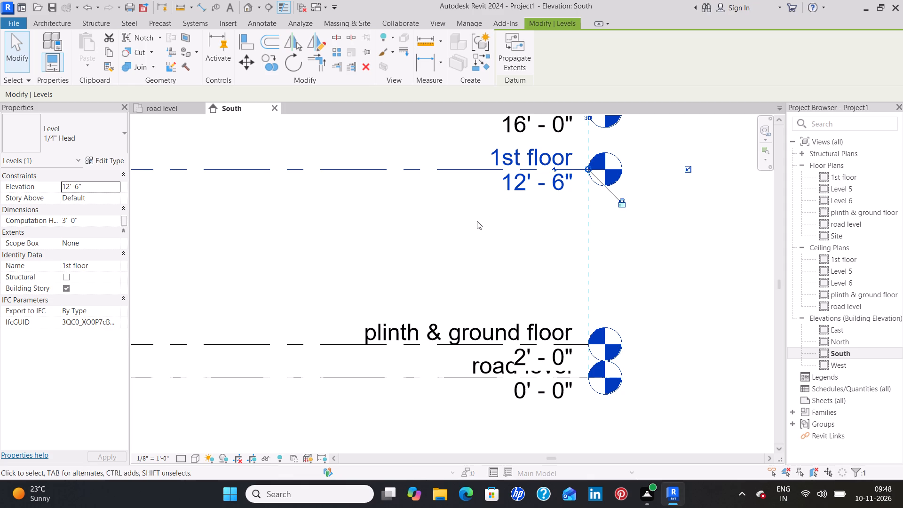
Rename the level at 16' as "parapitte wall".
middle_drag(450, 149, 441, 251)
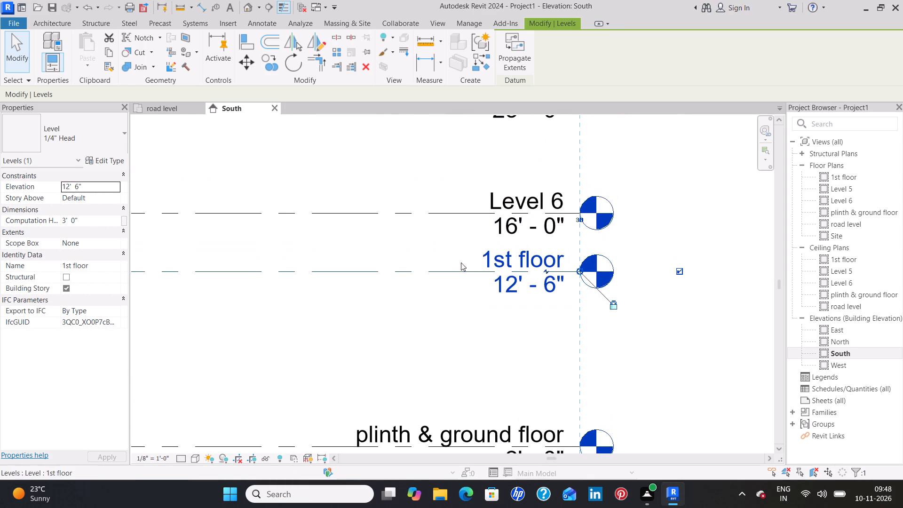
double_click(538, 198)
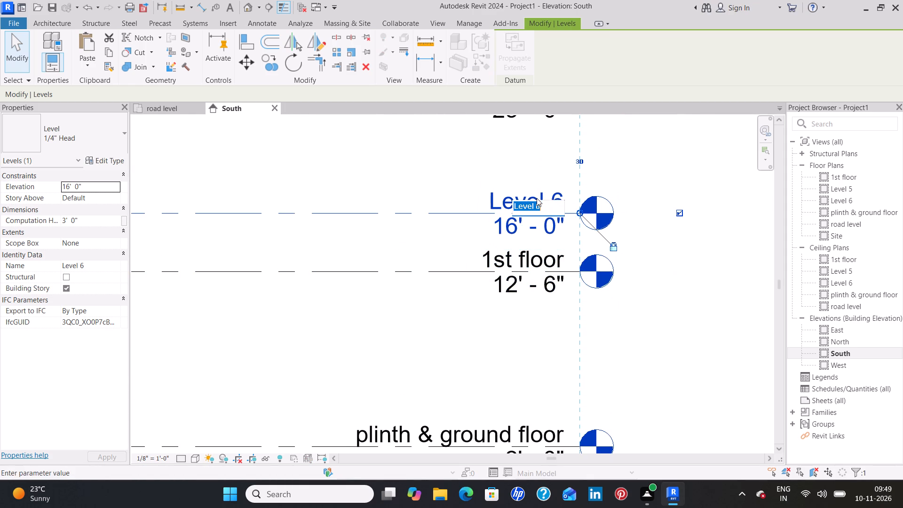
key(BackSpace)
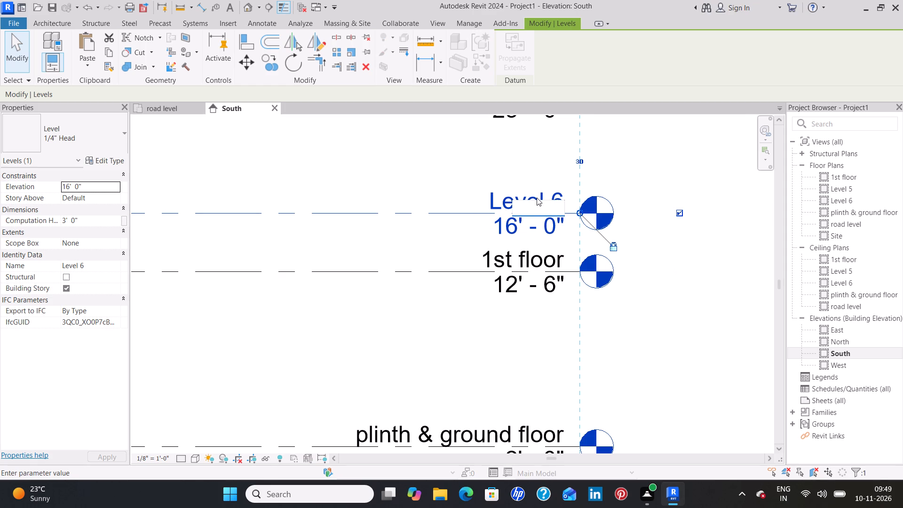
text(parapite)
key(BackSpace)
key(t)
key(e)
key(space)
text(wall)
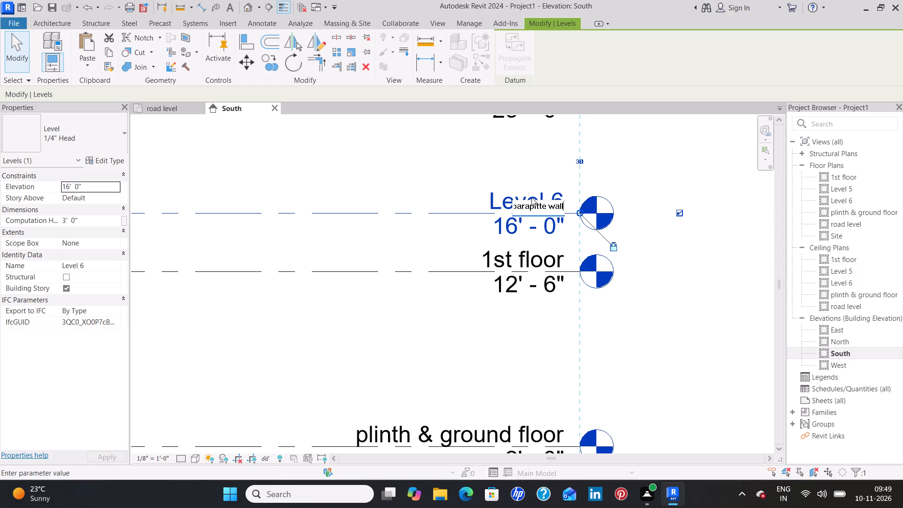
click(417, 190)
Rename the topmost level, at 23', as "stair head room".
middle_drag(471, 143, 474, 241)
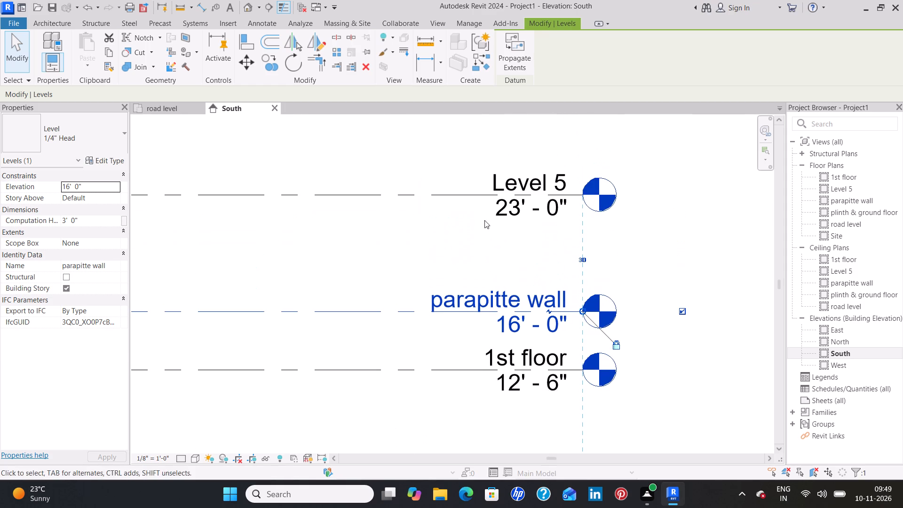
double_click(512, 180)
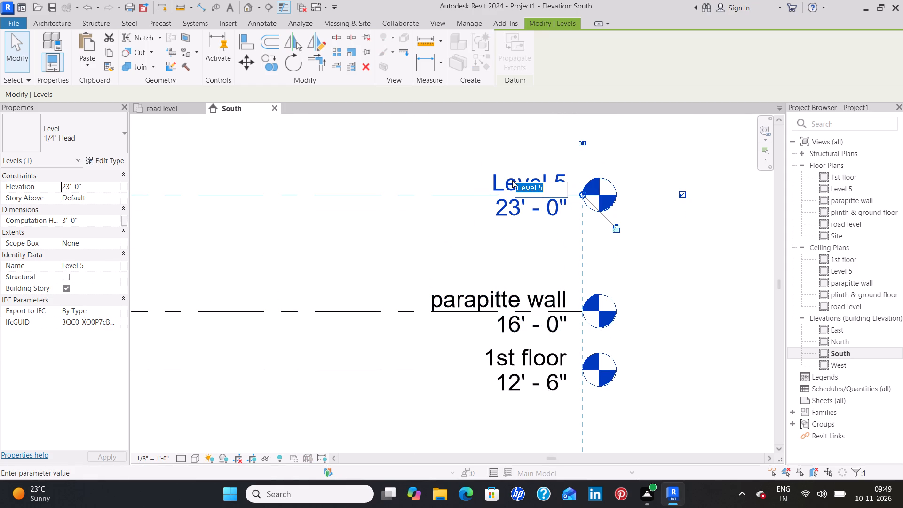
key(BackSpace)
text(sra)
key(BackSpace)
key(BackSpace)
key(BackSpace)
text(stair head room)
click(430, 248)
Open the "plinth & ground floor" floor plan view.
scroll(430, 248, down, 8)
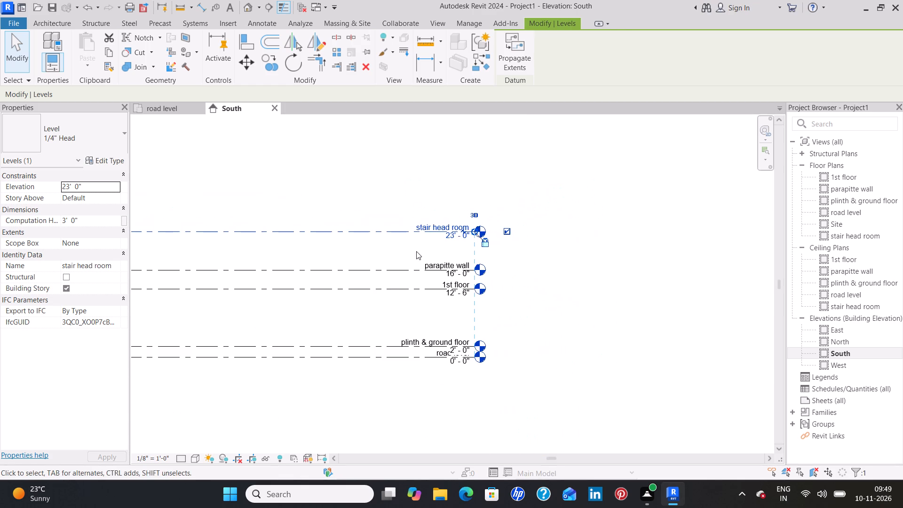
middle_drag(396, 323, 506, 298)
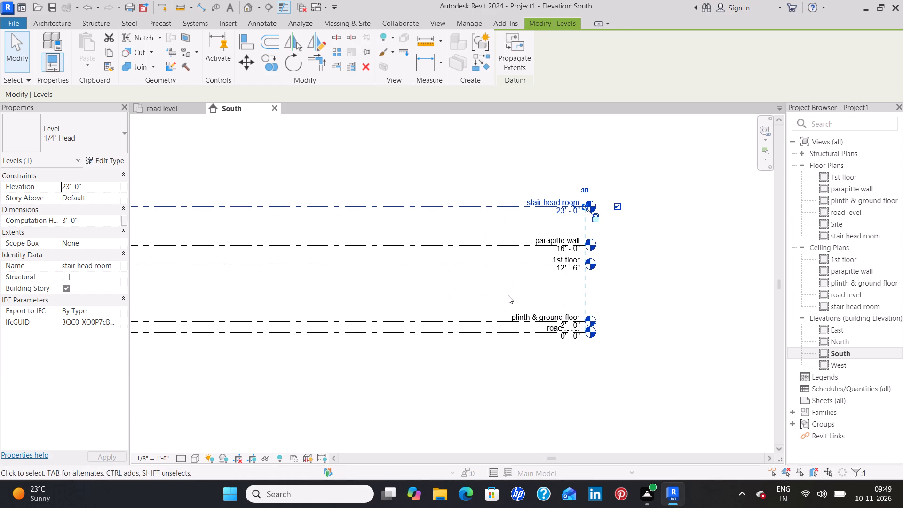
scroll(508, 291, down, 1)
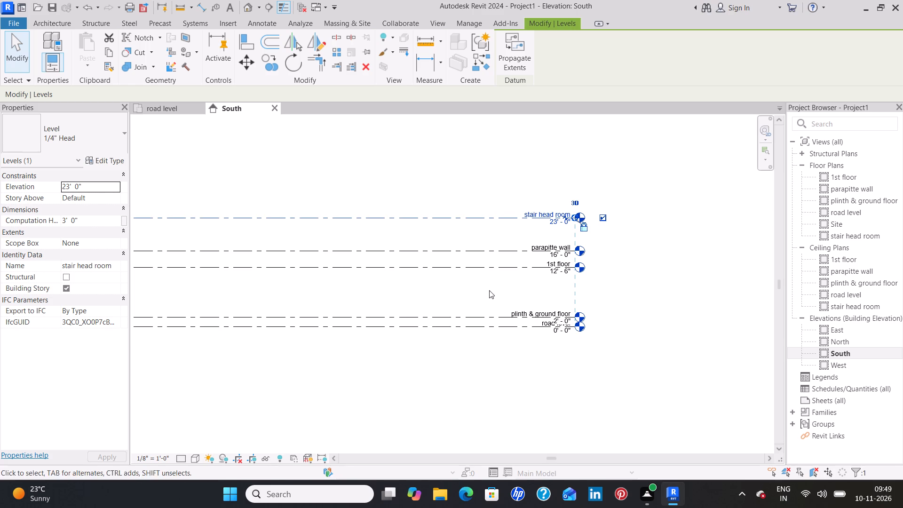
middle_drag(489, 290, 539, 286)
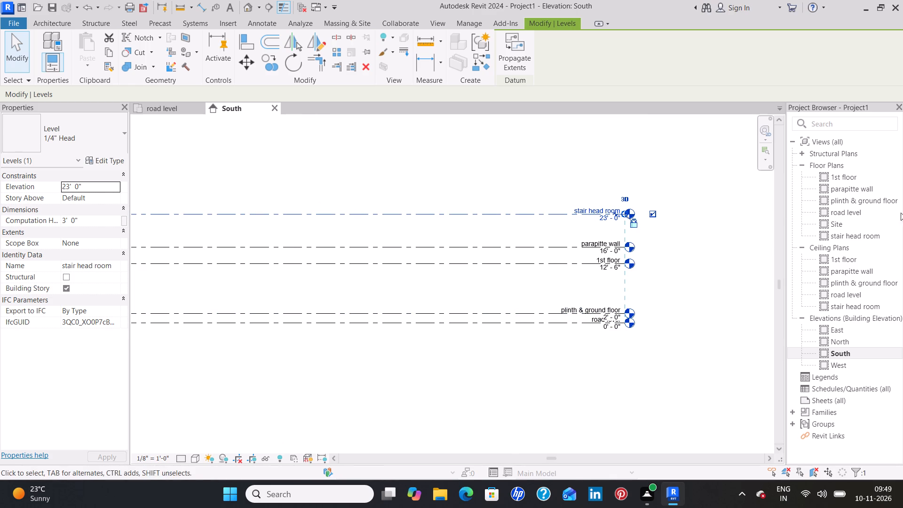
double_click(841, 199)
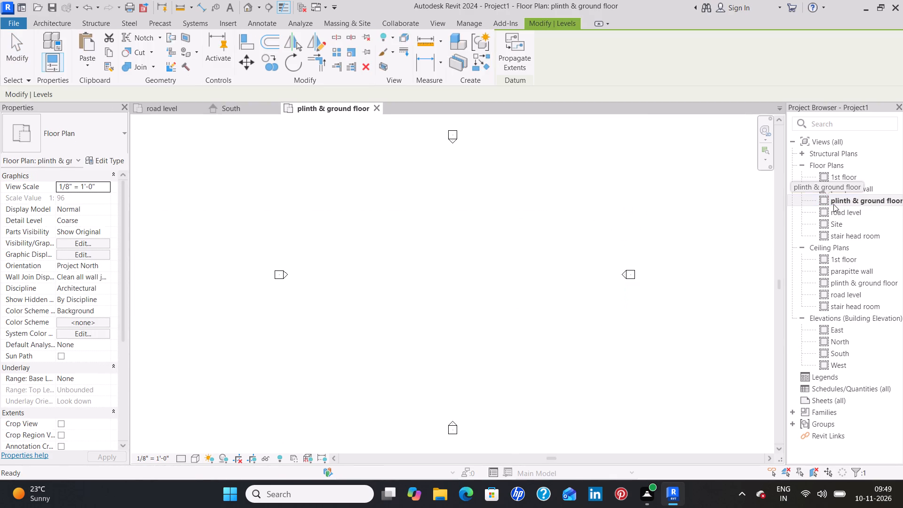
Import the "10th plan" image from the Desktop and place it west of the elevation markers.
scroll(479, 284, down, 2)
middle_drag(479, 284, 539, 271)
middle_drag(497, 291, 573, 306)
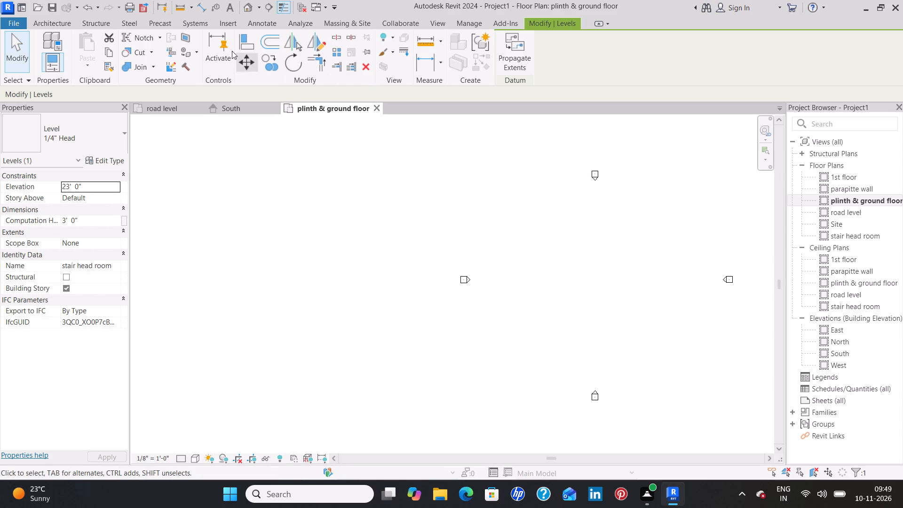
click(227, 18)
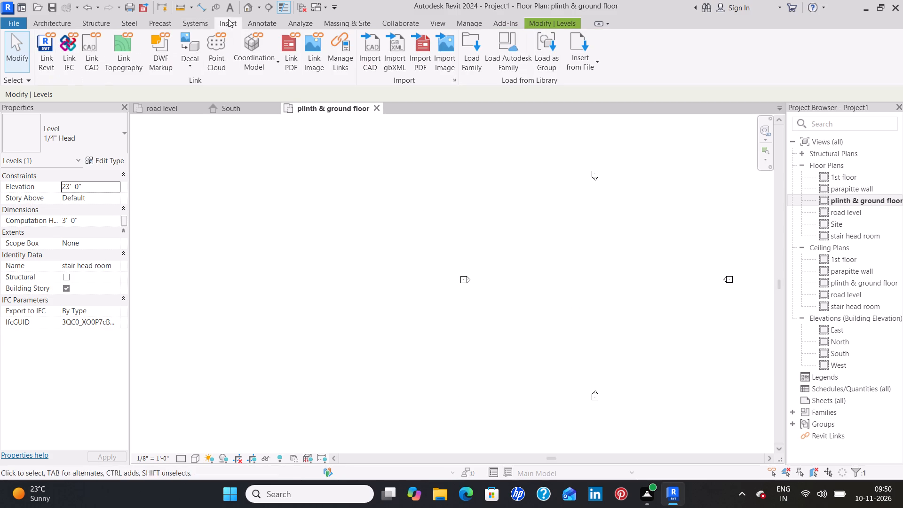
click(451, 52)
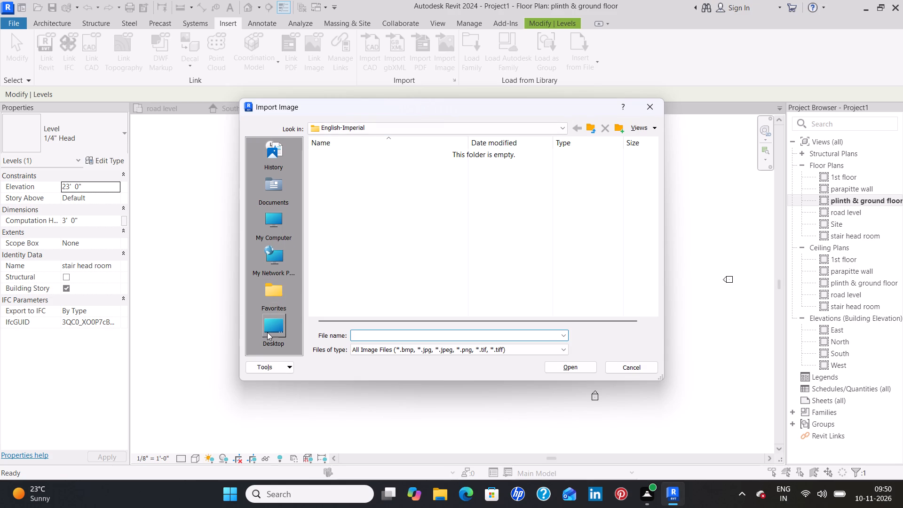
click(267, 332)
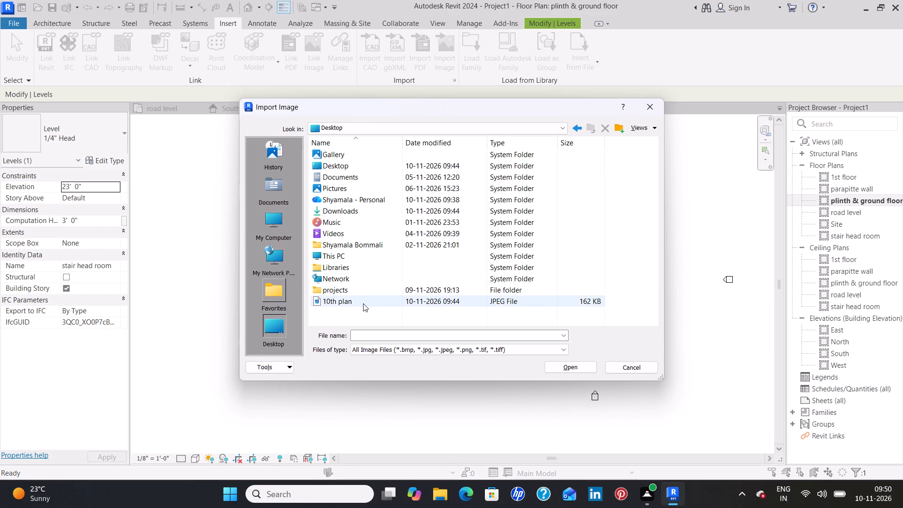
click(363, 303)
click(579, 366)
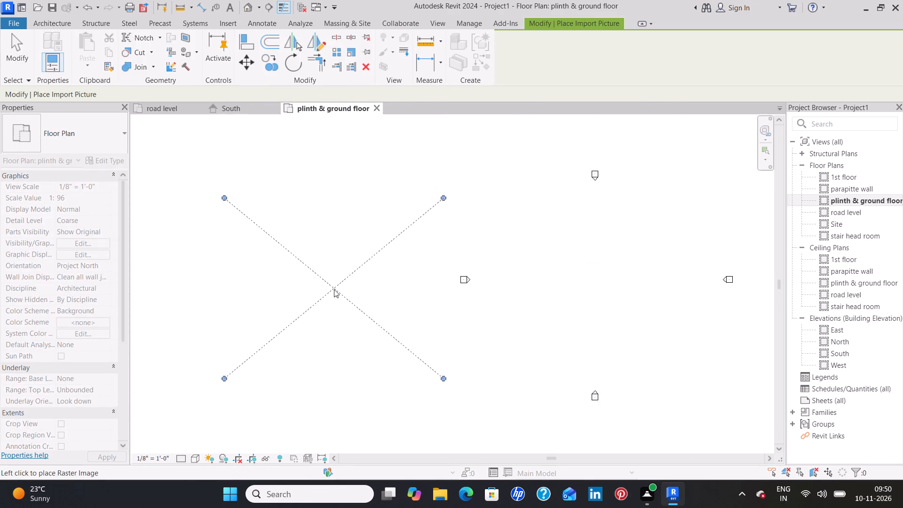
click(327, 298)
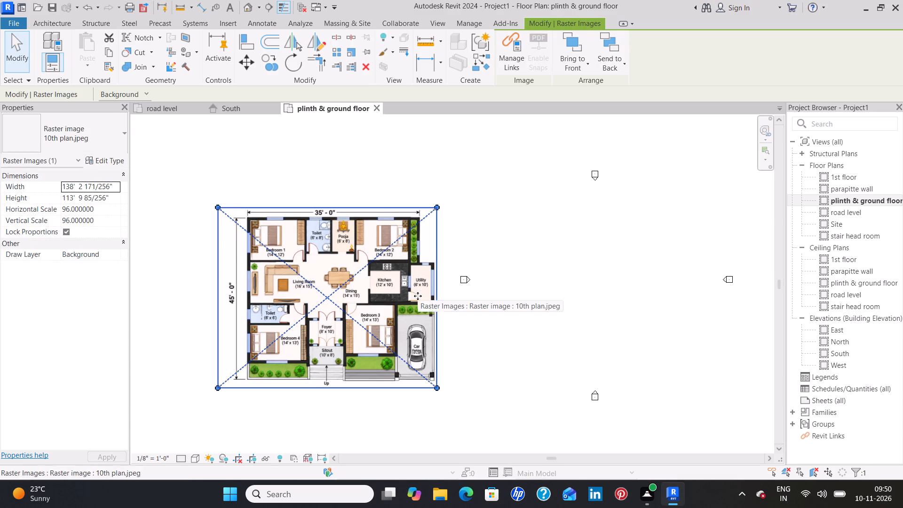
Enlarge the imported plan image proportionally from its lower corner to about 154' wide.
middle_drag(416, 295, 404, 267)
drag(423, 358, 424, 362)
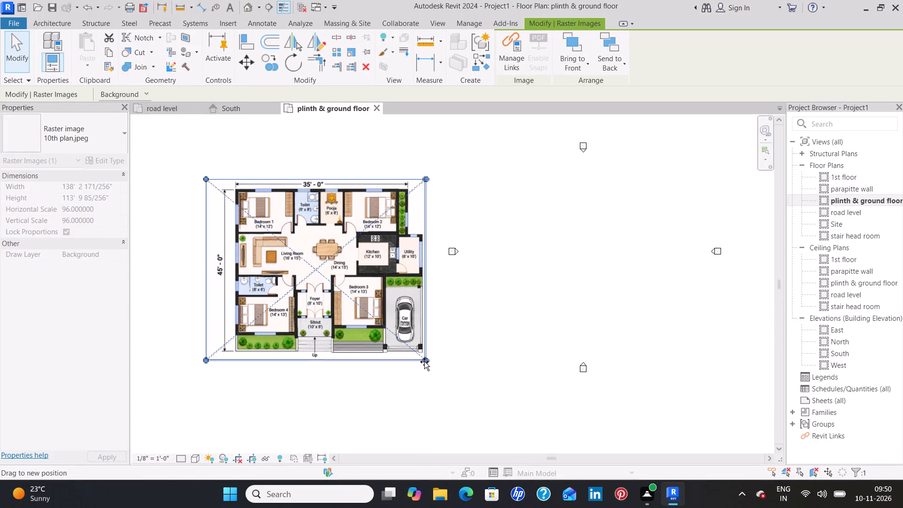
drag(424, 362, 438, 391)
Move the enlarged plan image up and to the west, clear of the west elevation marker, and deselect it.
middle_drag(371, 294, 370, 293)
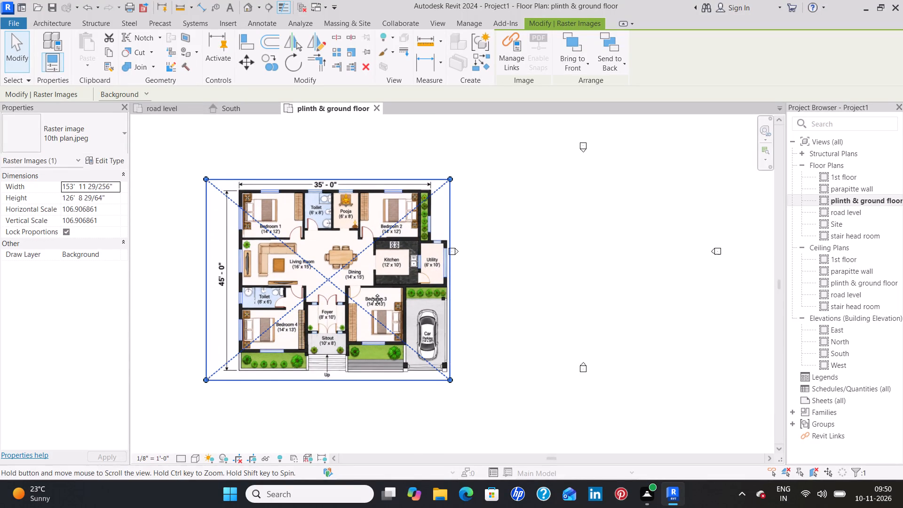
middle_drag(370, 293, 355, 265)
drag(355, 265, 325, 250)
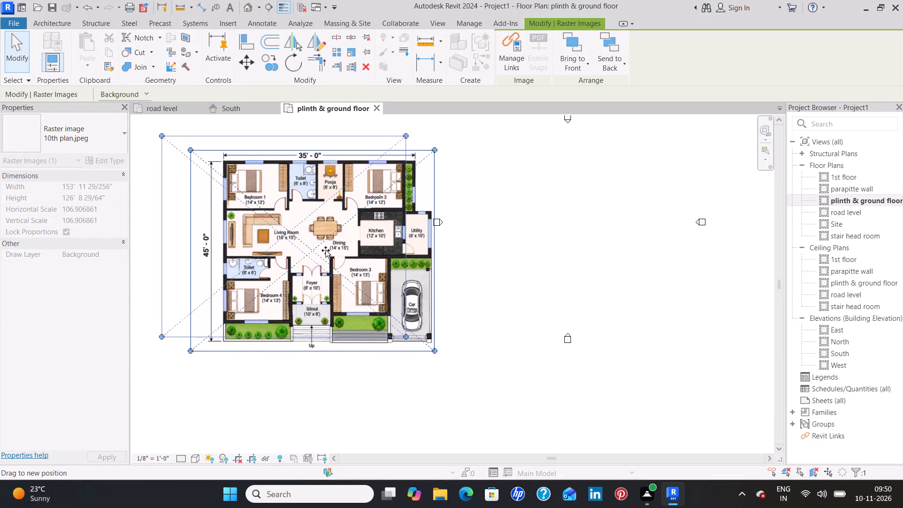
drag(325, 250, 322, 256)
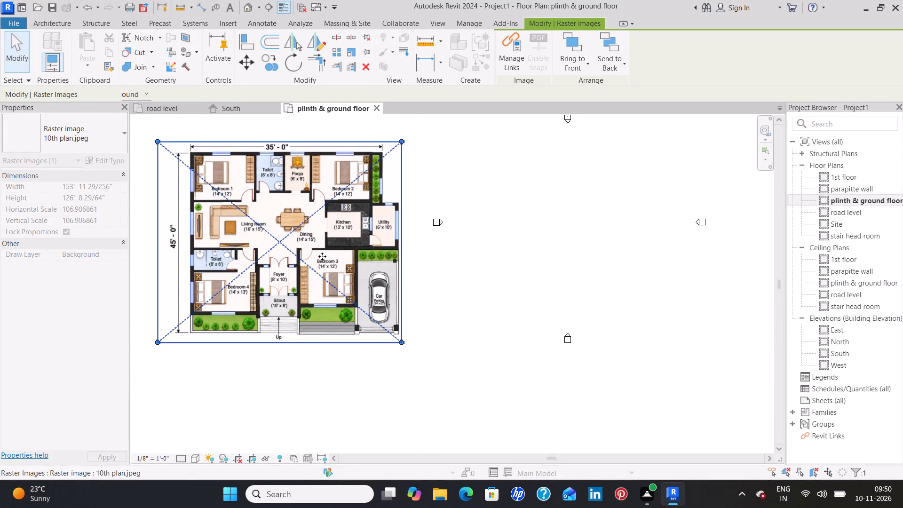
middle_drag(468, 237, 595, 274)
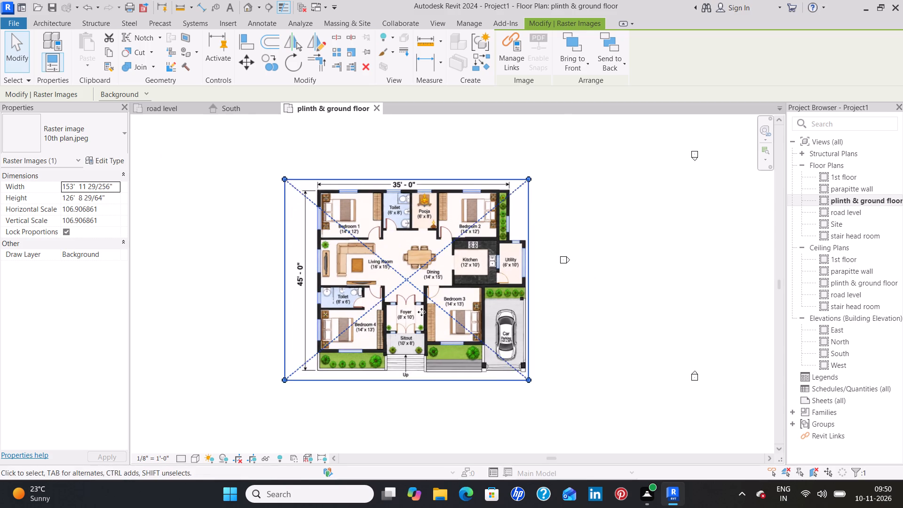
scroll(419, 311, up, 3)
click(646, 275)
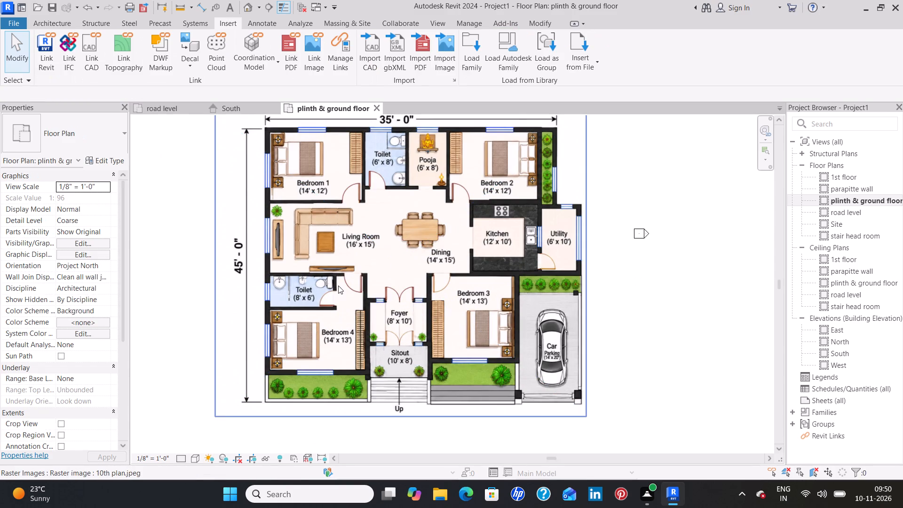
Start the Wall command and duplicate the Generic - 8" basic wall type as "Generic - 9"".
scroll(338, 286, up, 3)
scroll(343, 283, down, 2)
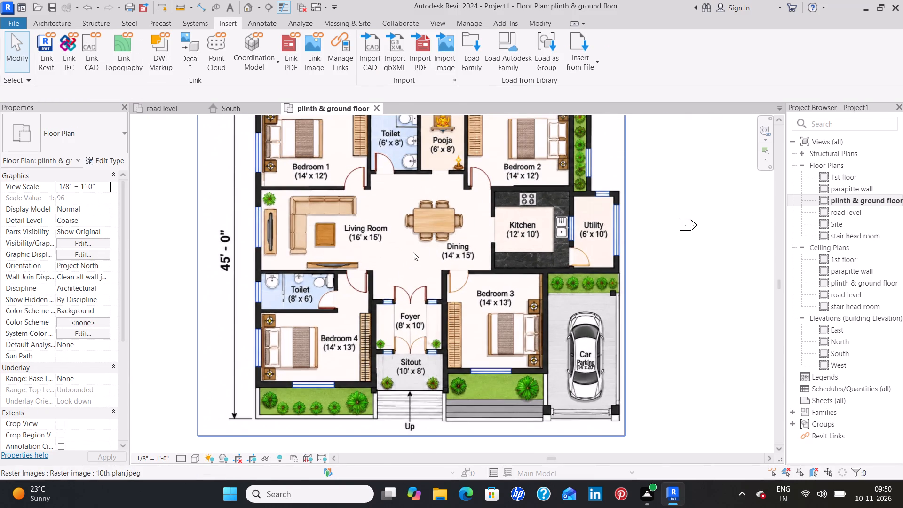
scroll(423, 246, down, 3)
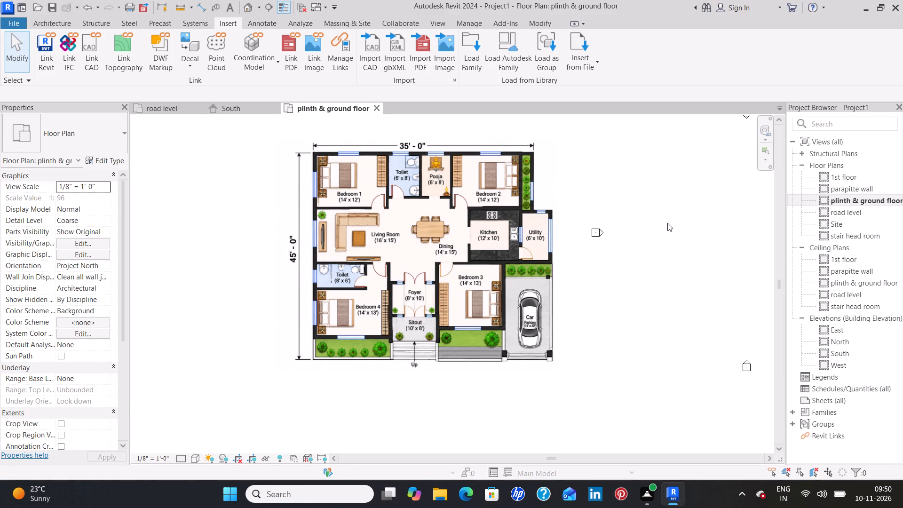
middle_drag(704, 197, 594, 247)
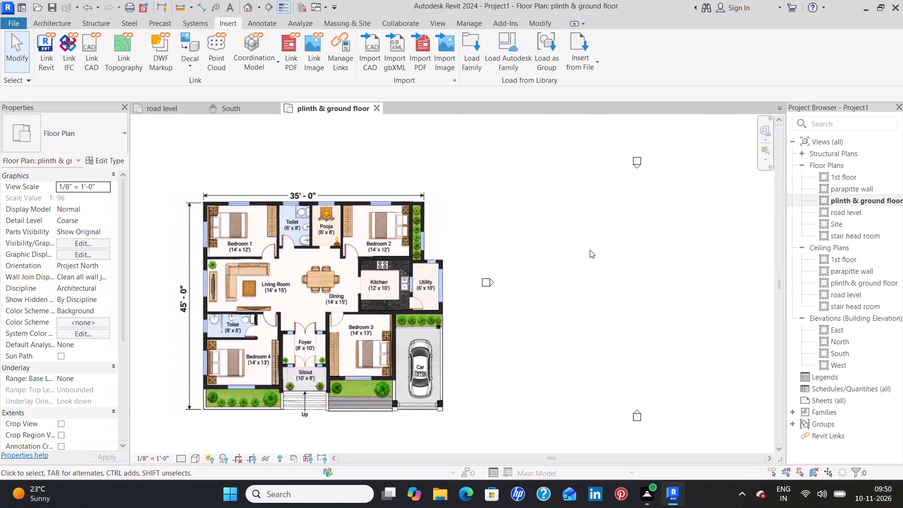
middle_drag(582, 246, 526, 234)
middle_click(525, 234)
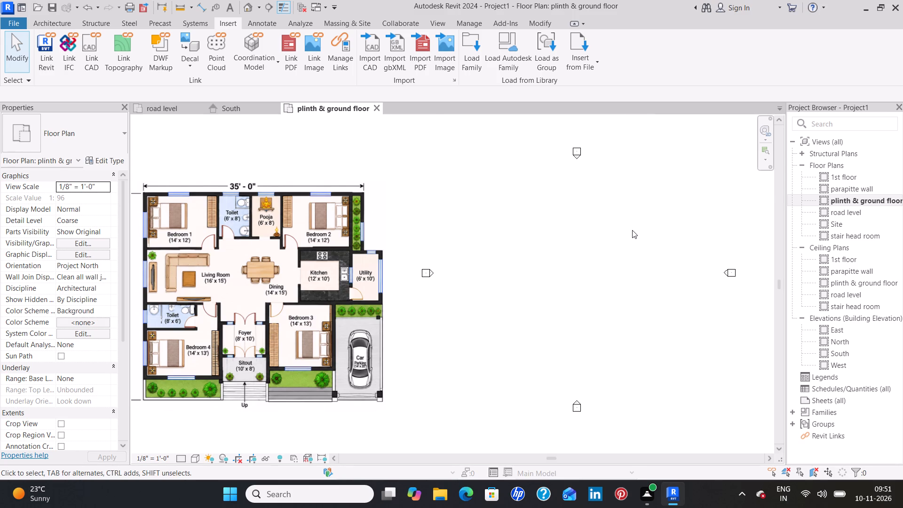
click(64, 23)
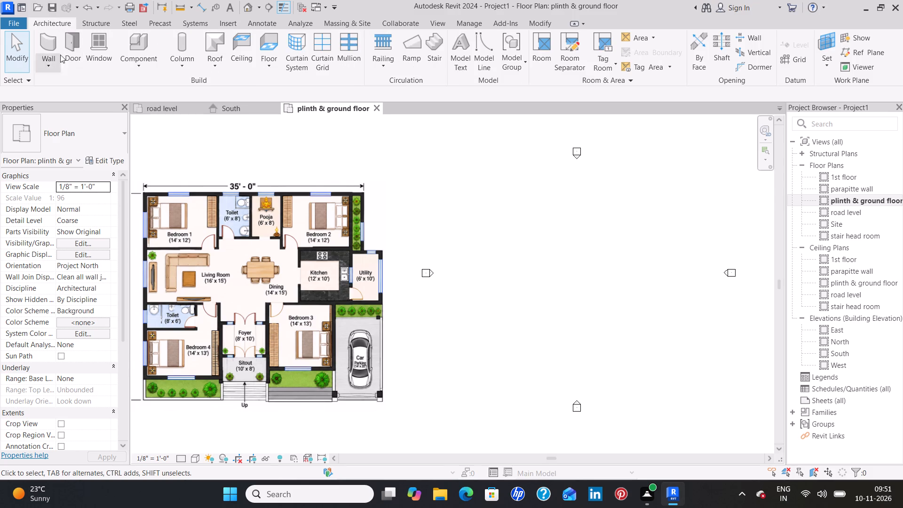
click(47, 47)
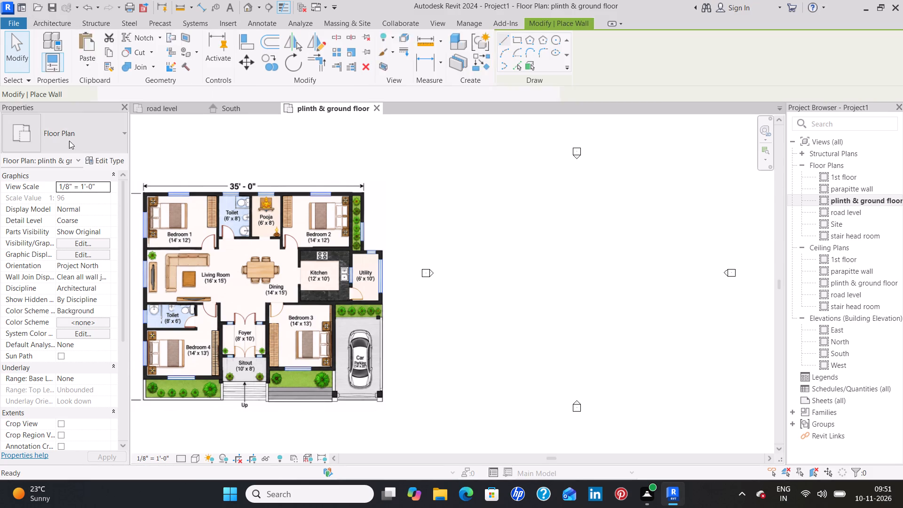
click(114, 161)
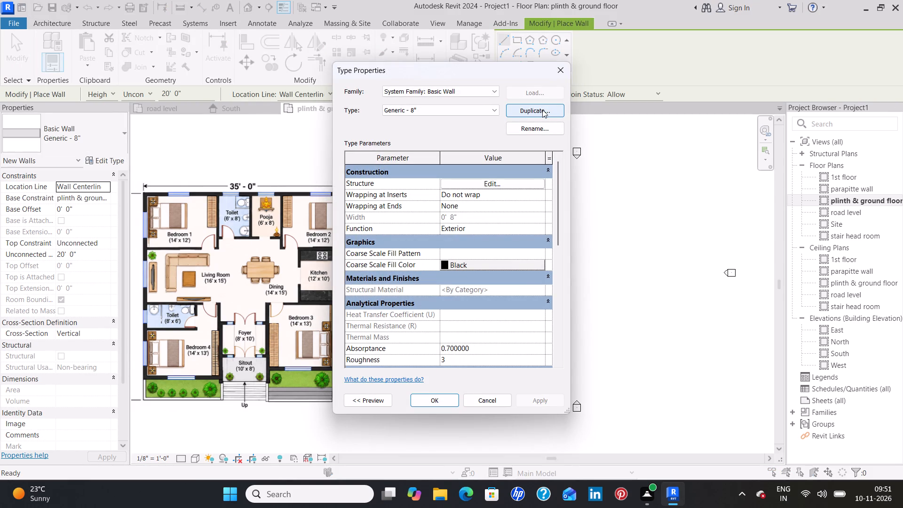
click(542, 110)
click(460, 230)
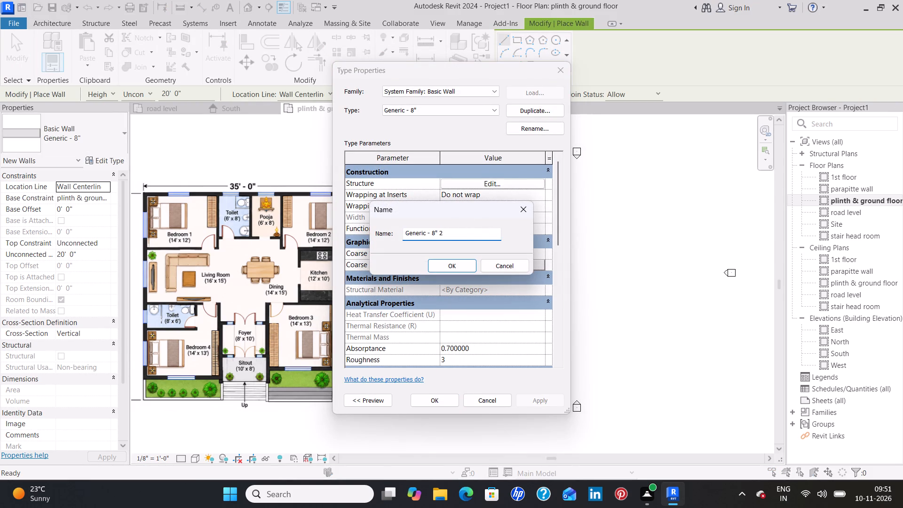
key(BackSpace)
key(BackSpace)
key(BackSpace)
key(BackSpace)
text(9")
key(Return)
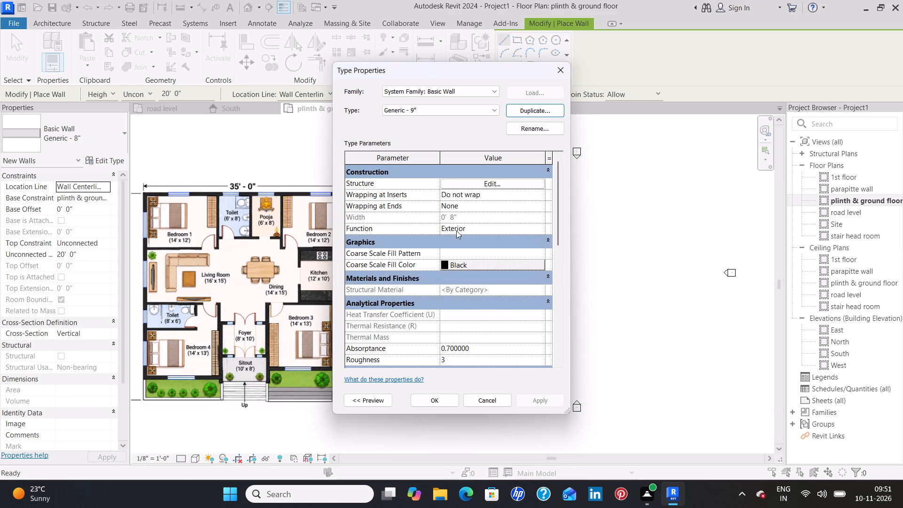
Set the structure layer thickness of the Generic - 9" wall type to 9" and apply the type changes.
click(518, 187)
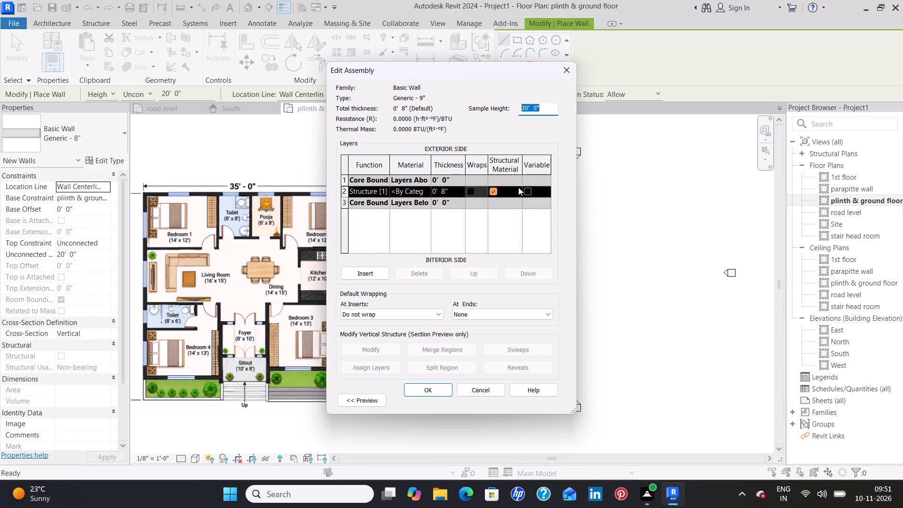
click(453, 189)
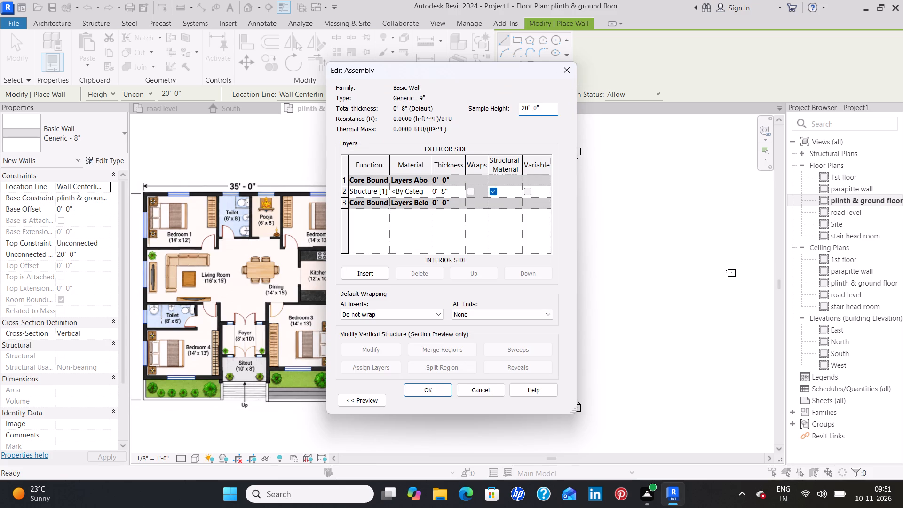
key(BackSpace)
key(BackSpace)
key(BackSpace)
key(BackSpace)
key(BackSpace)
key(BackSpace)
text(9")
click(434, 386)
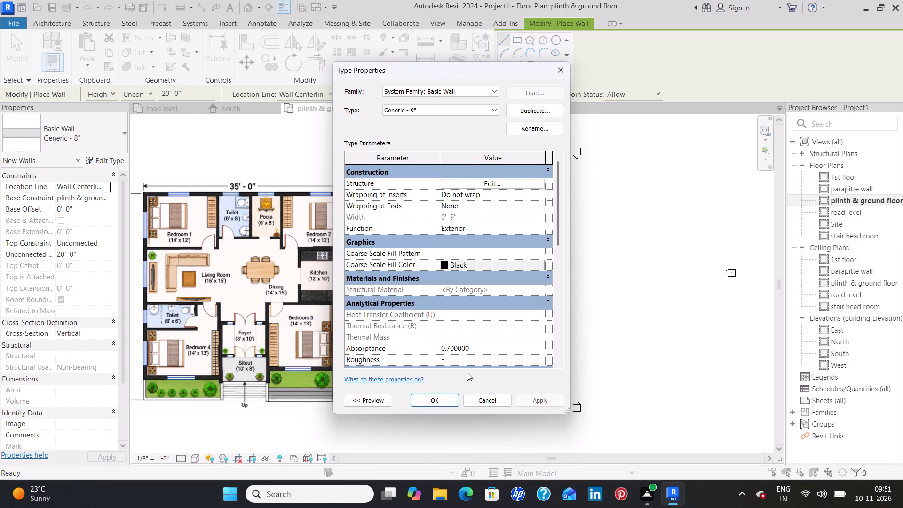
click(546, 400)
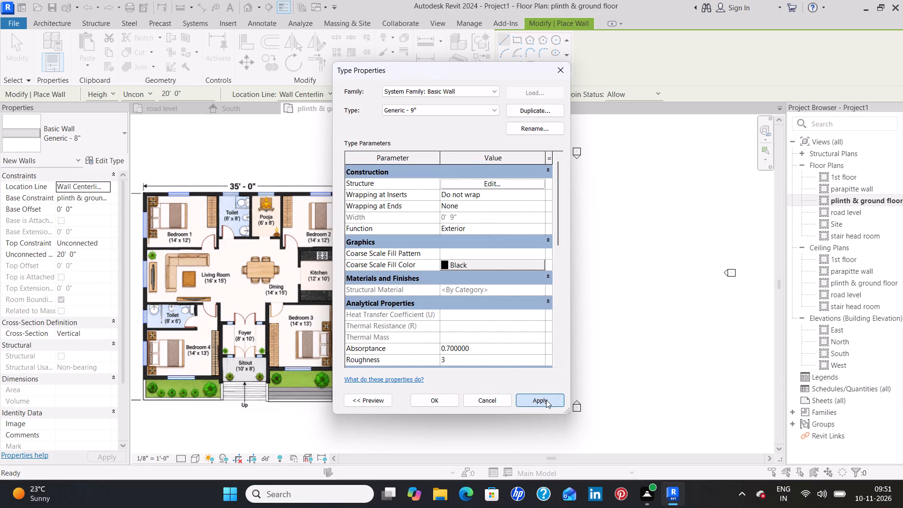
click(424, 398)
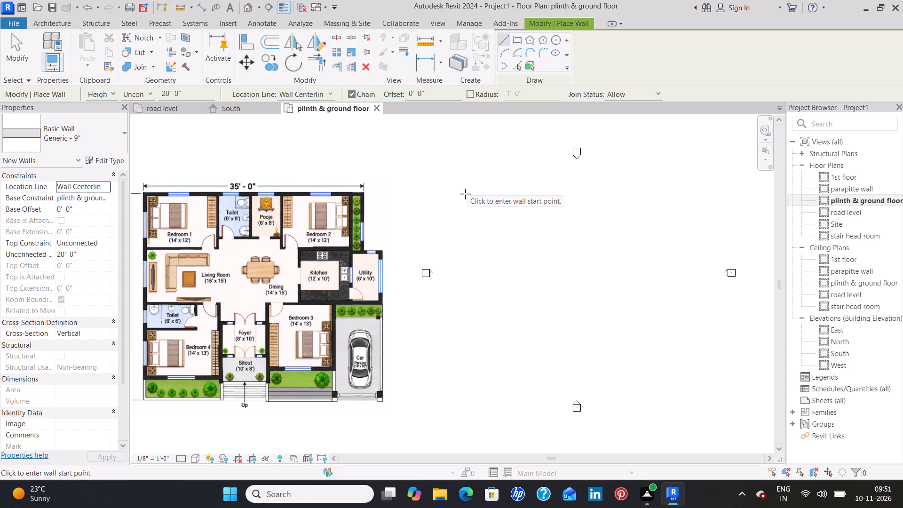
Draw a horizontal Generic - 9" wall about 124' long, east of the plan image and just below the north elevation marker.
click(465, 194)
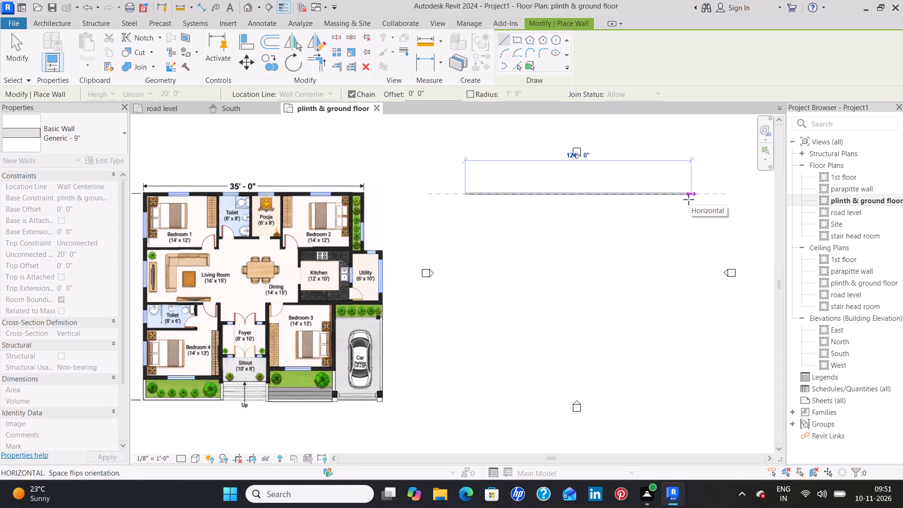
click(689, 199)
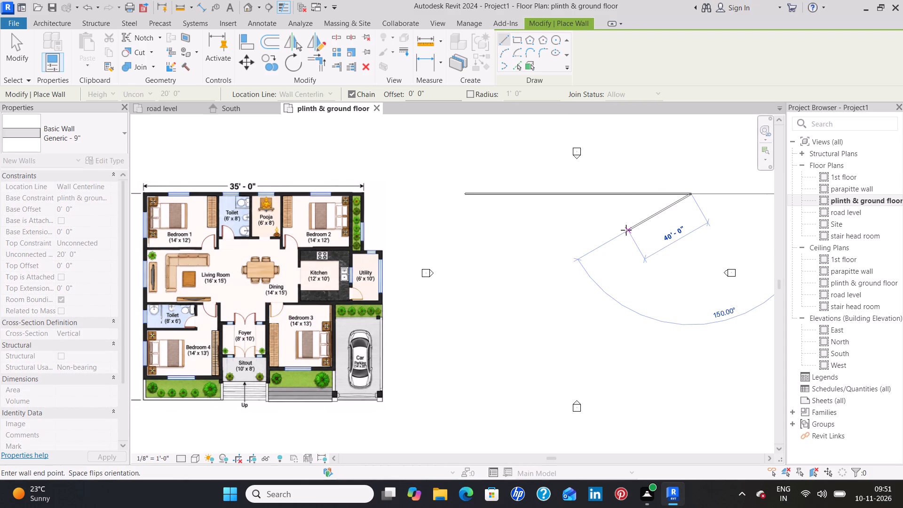
key(Escape)
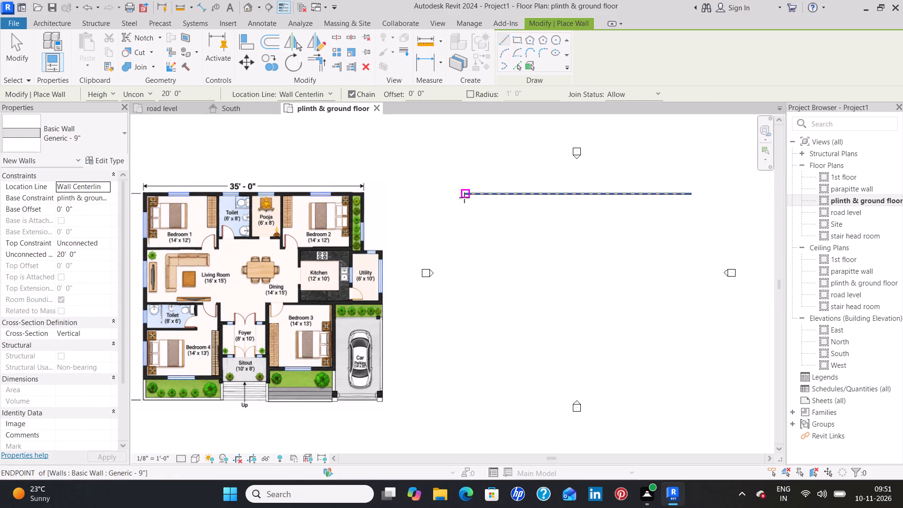
Draw a nearly vertical wall about 120' long southward from the west end of the horizontal wall, and end the Wall command.
click(465, 194)
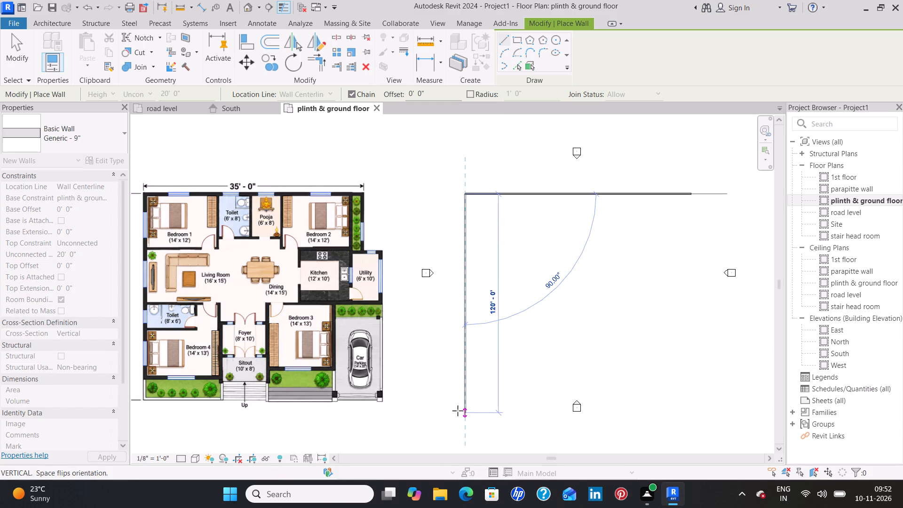
click(457, 415)
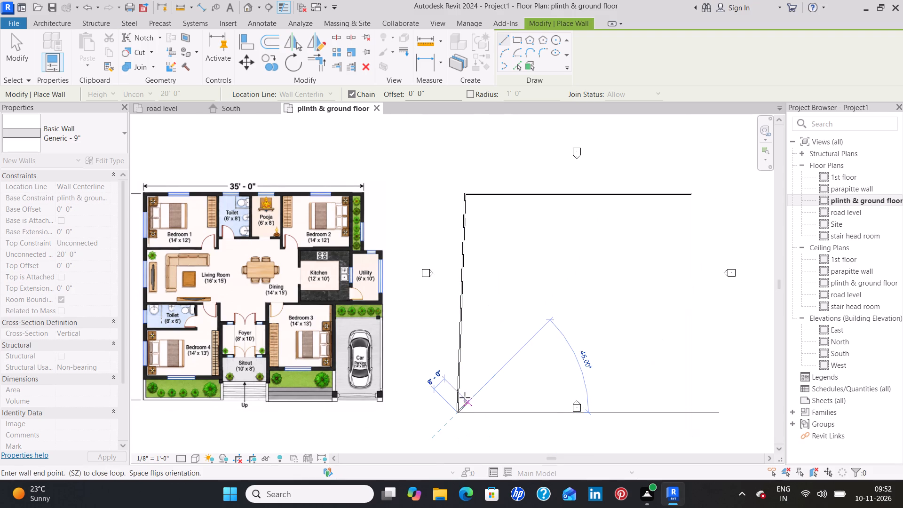
key(Escape)
key(Escape)
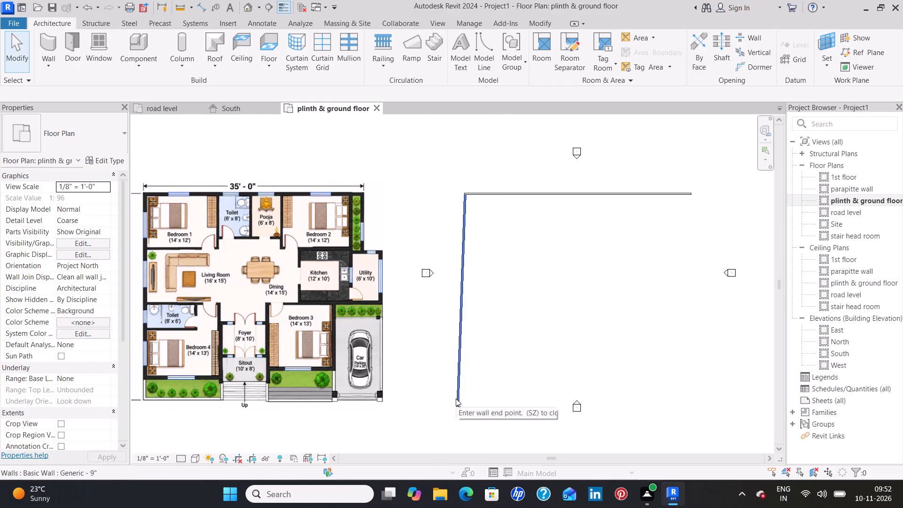
Delete the nearly vertical wall running south from the west end of the horizontal wall.
click(456, 398)
key(Delete)
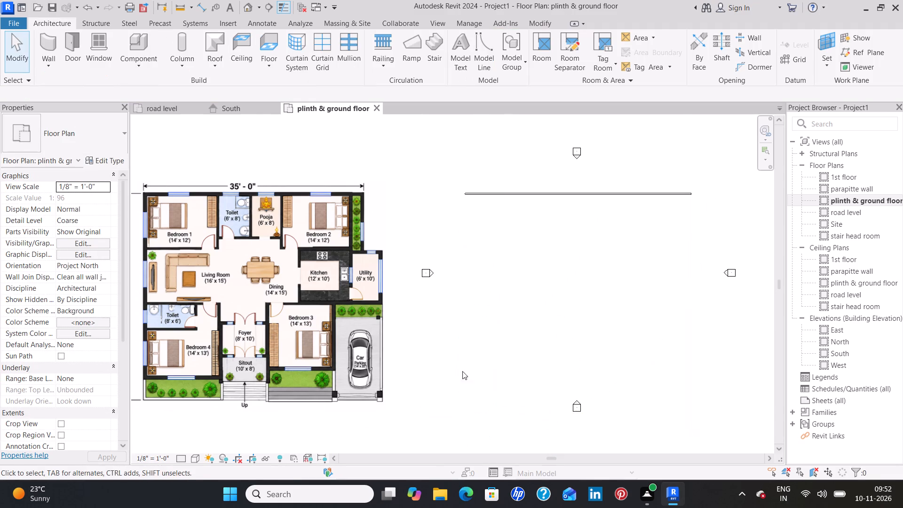
Draw a vertical Generic - 9" wall 120' long south from the horizontal wall's west end, with location line Finish Face: Interior and flipped orientation.
key(w)
key(space)
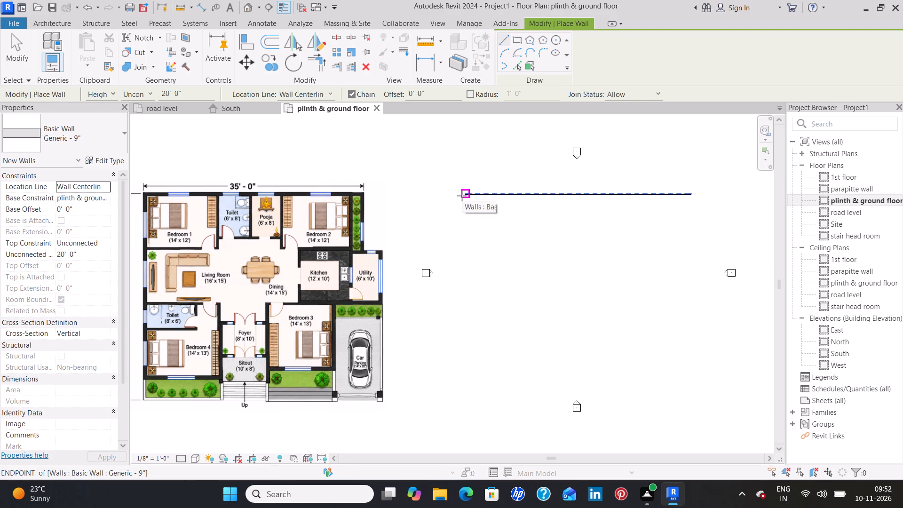
click(111, 185)
click(105, 188)
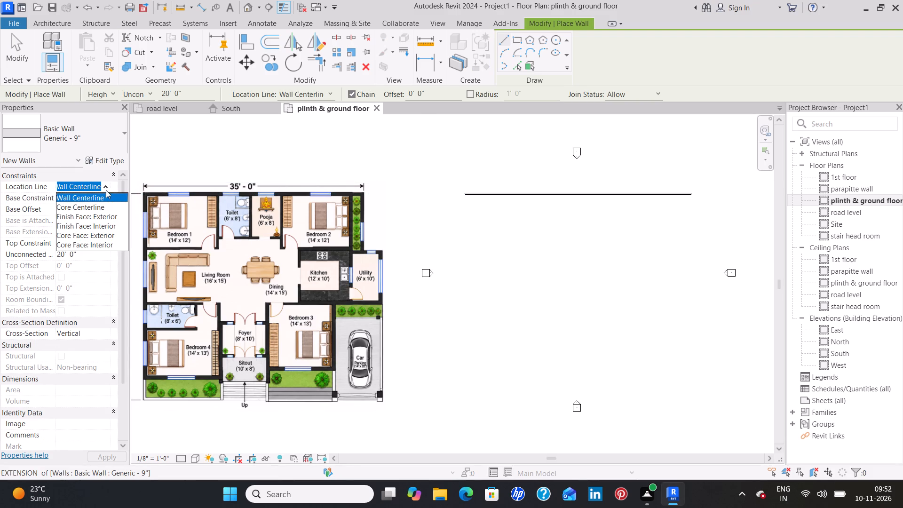
click(110, 225)
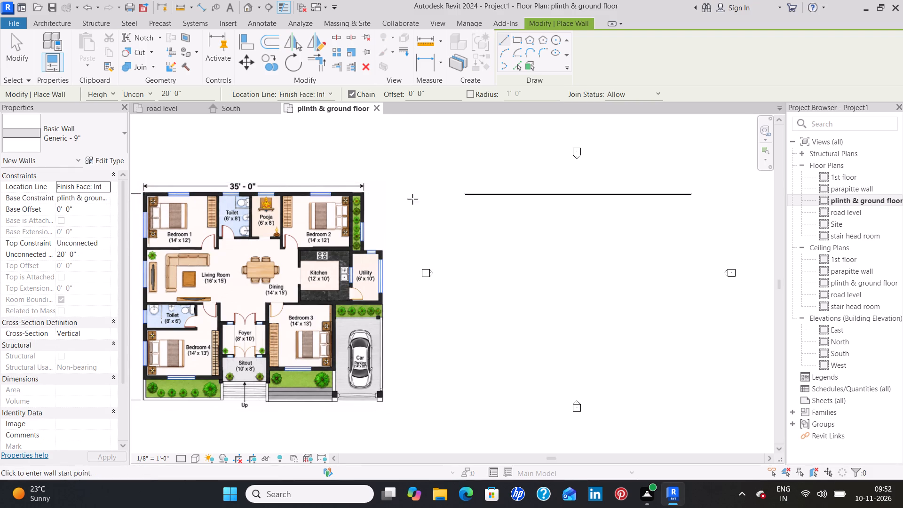
click(466, 194)
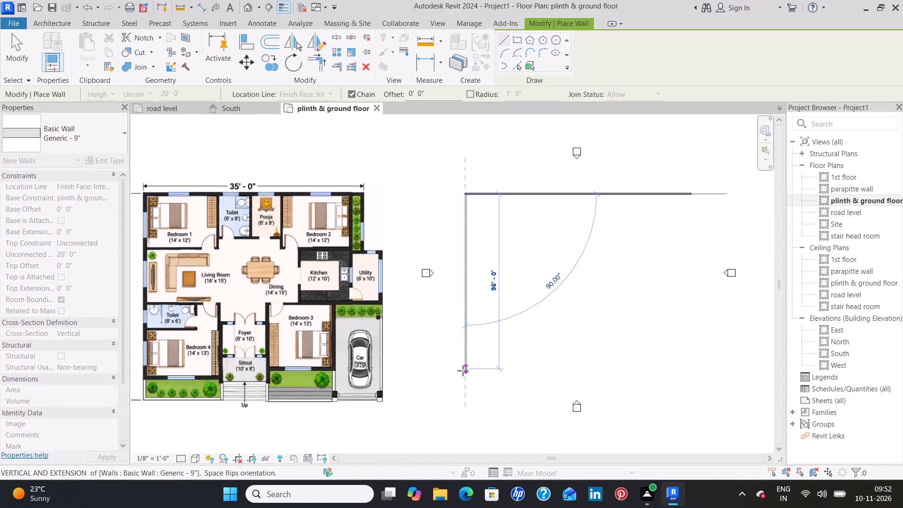
key(space)
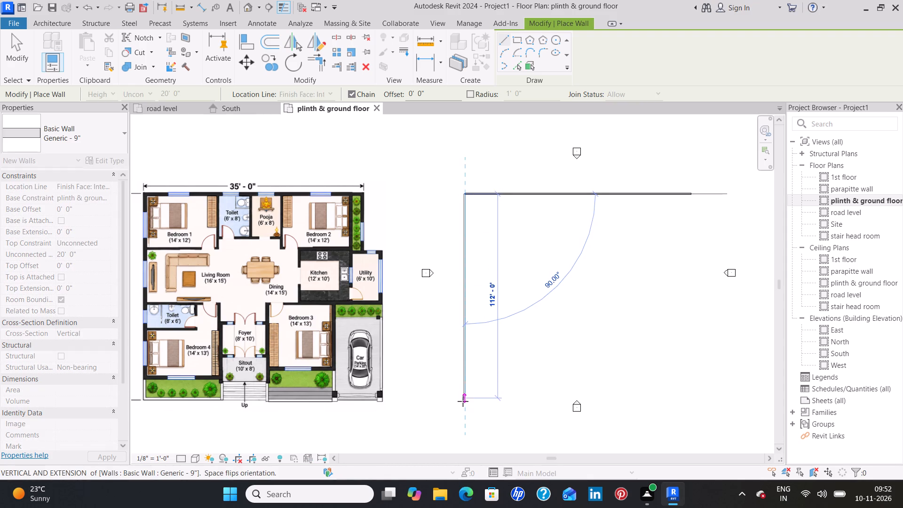
click(464, 415)
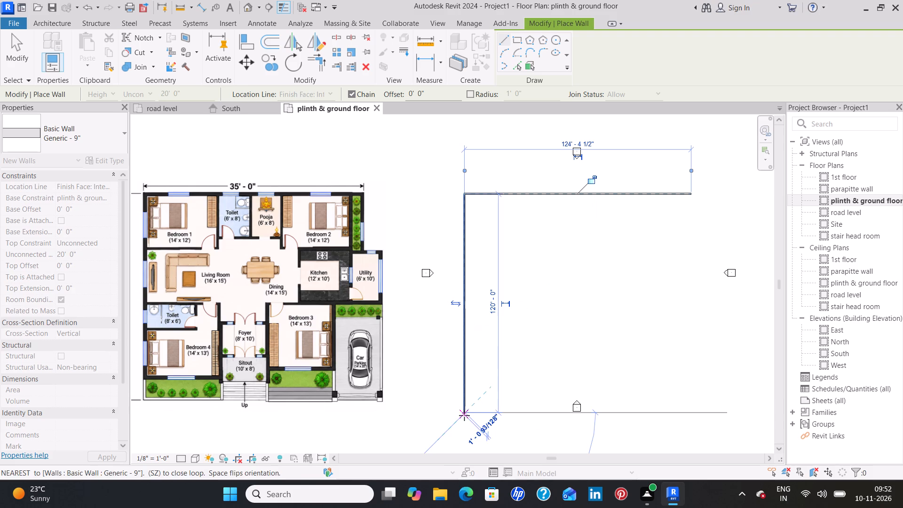
key(Escape)
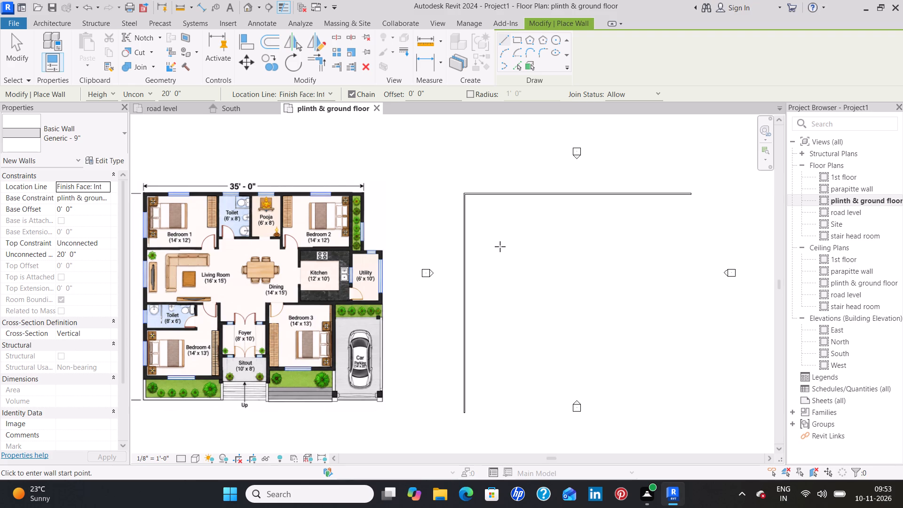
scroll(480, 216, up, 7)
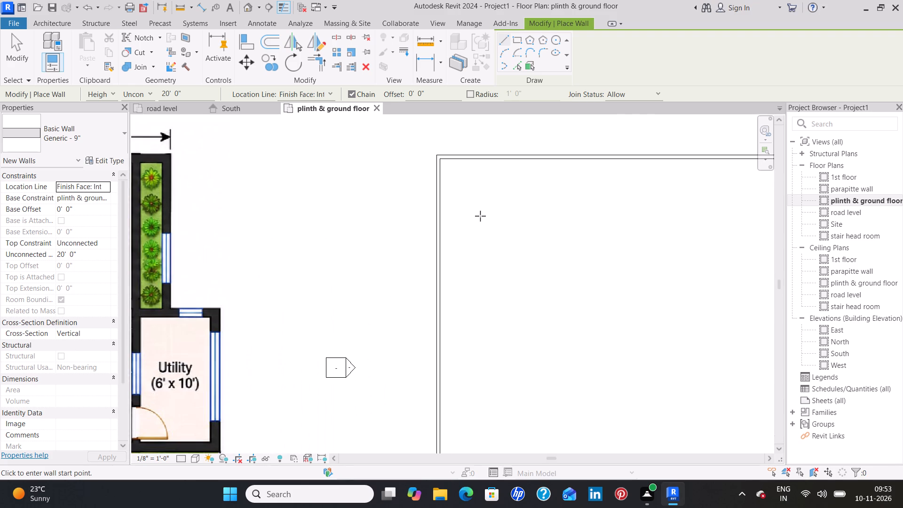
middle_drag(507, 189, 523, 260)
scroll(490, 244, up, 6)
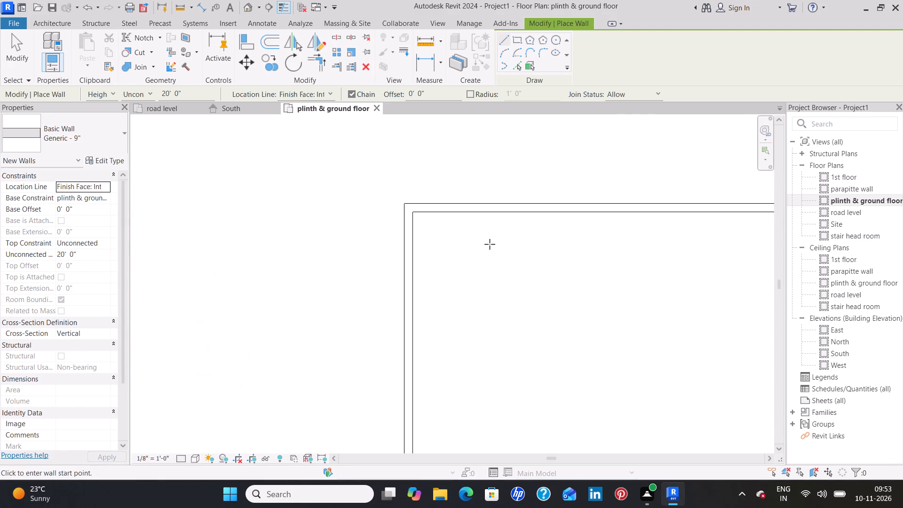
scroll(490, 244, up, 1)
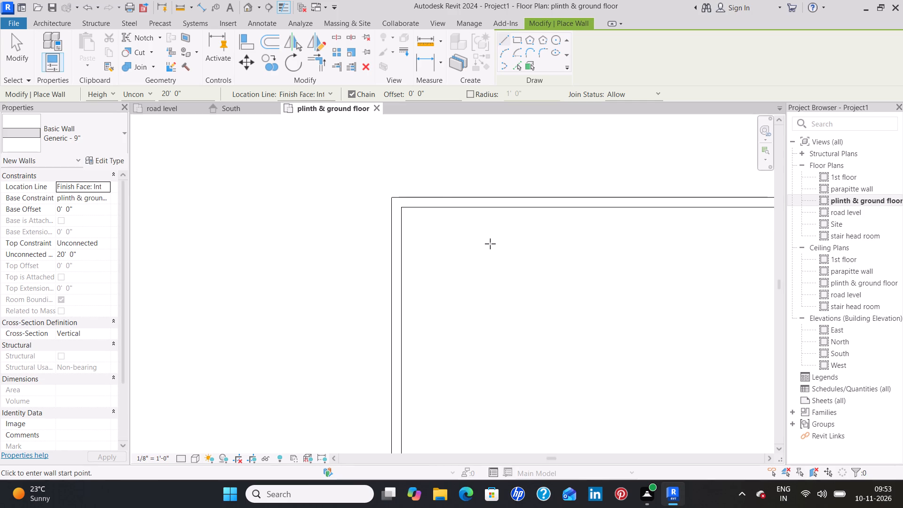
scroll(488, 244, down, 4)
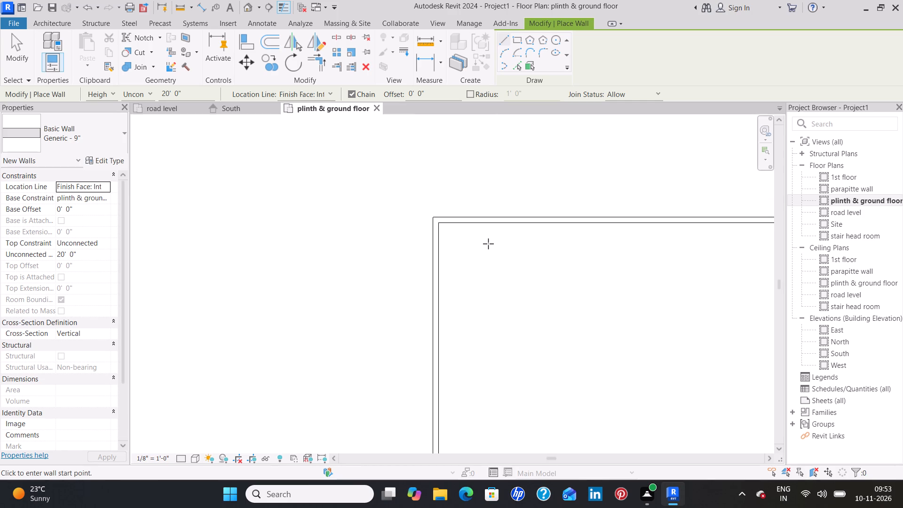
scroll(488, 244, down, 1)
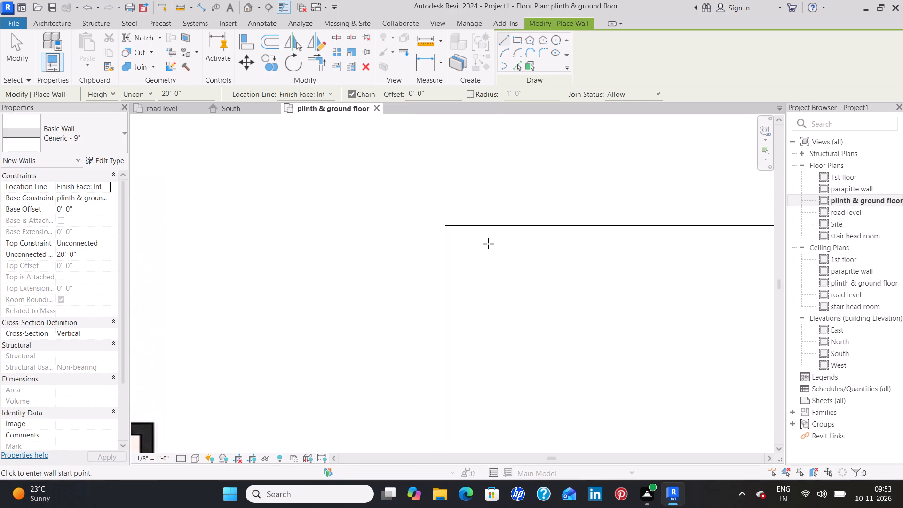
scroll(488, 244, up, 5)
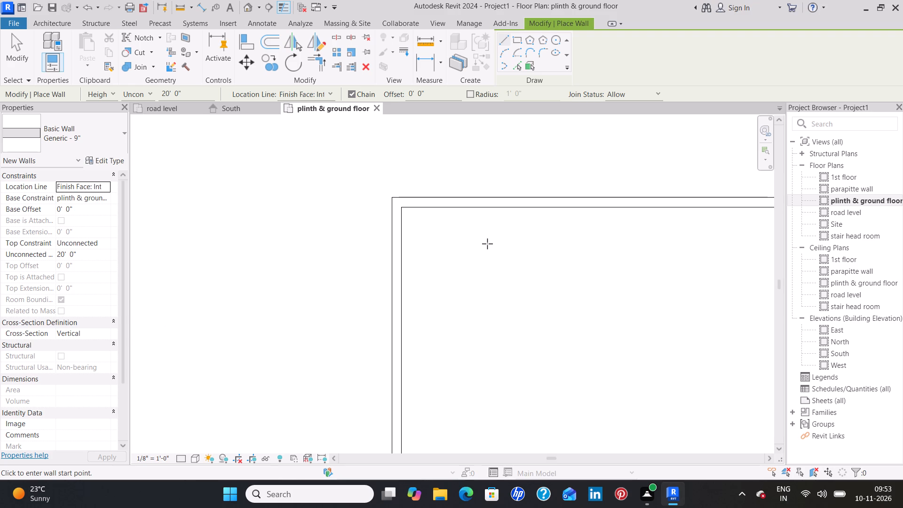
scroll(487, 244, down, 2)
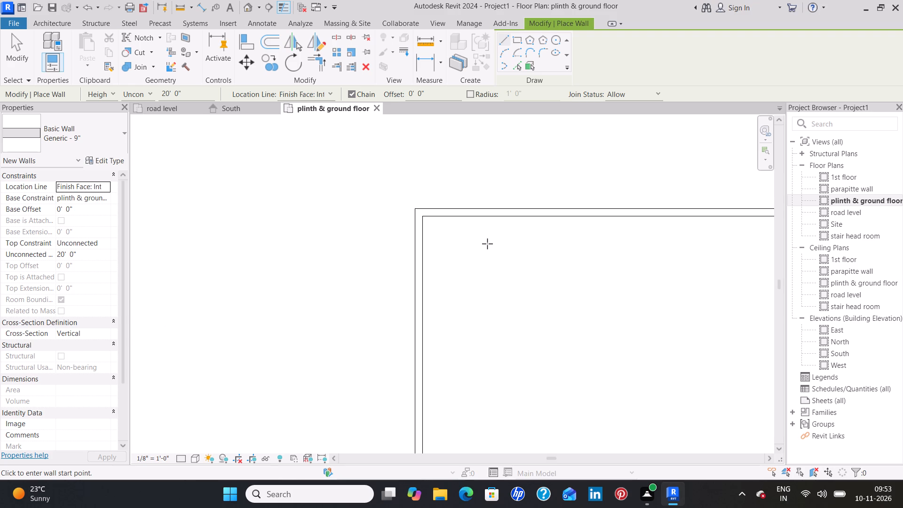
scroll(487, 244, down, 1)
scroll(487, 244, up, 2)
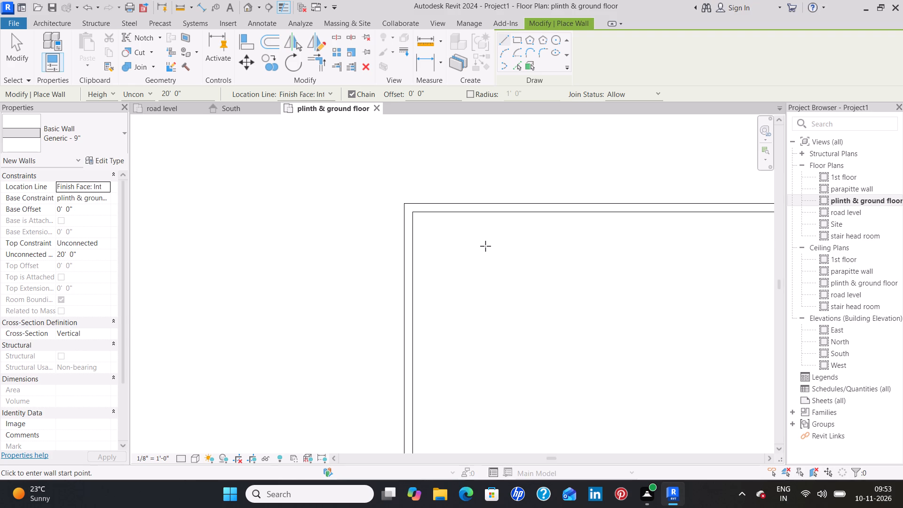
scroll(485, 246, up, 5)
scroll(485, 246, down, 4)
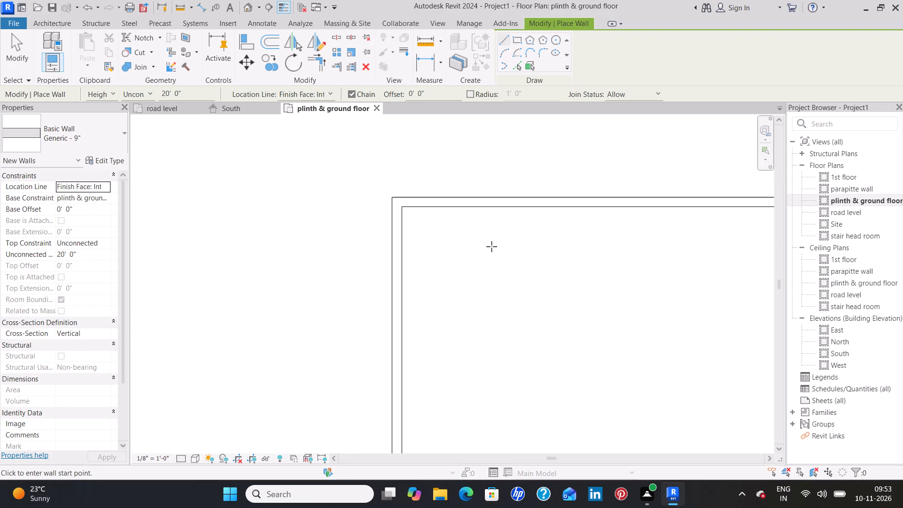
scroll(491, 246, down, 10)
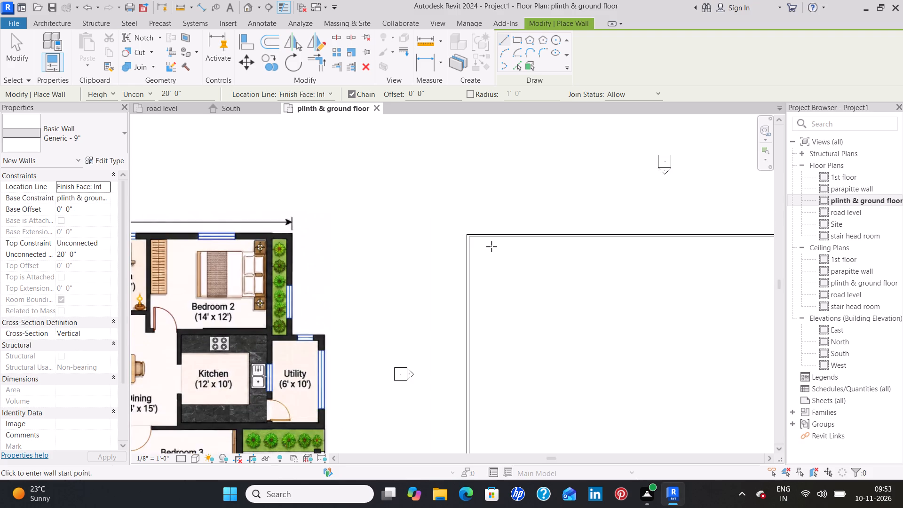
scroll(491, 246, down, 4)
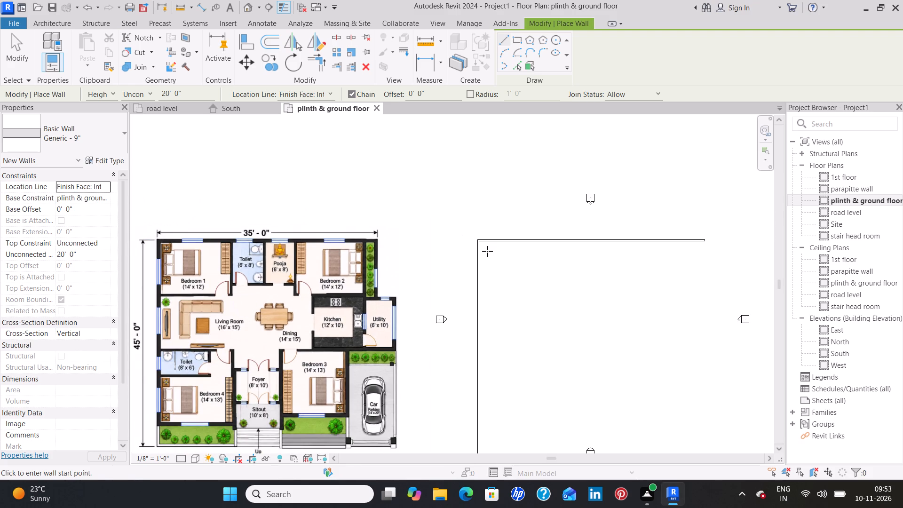
Enclose Bedroom 1 in the northwest corner with a 12' wall southward about 14'-6" from the west wall, returning west to that wall.
scroll(483, 252, up, 10)
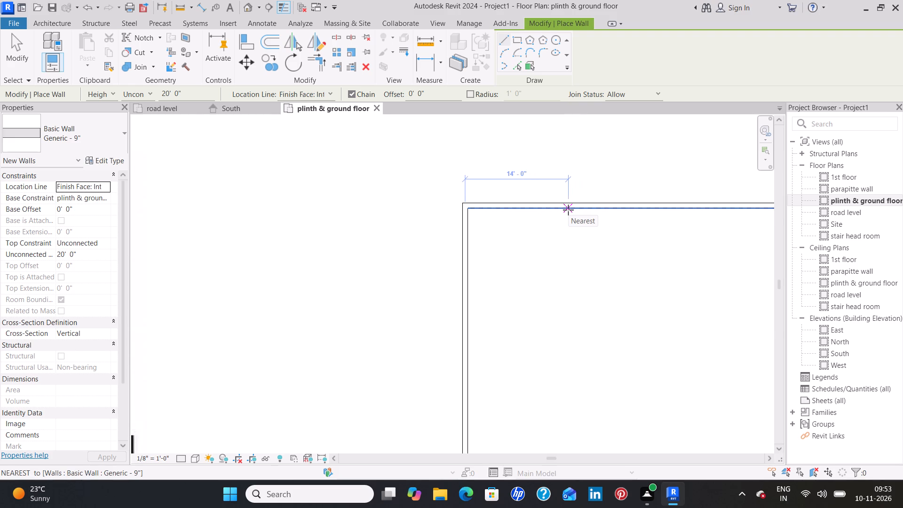
click(571, 210)
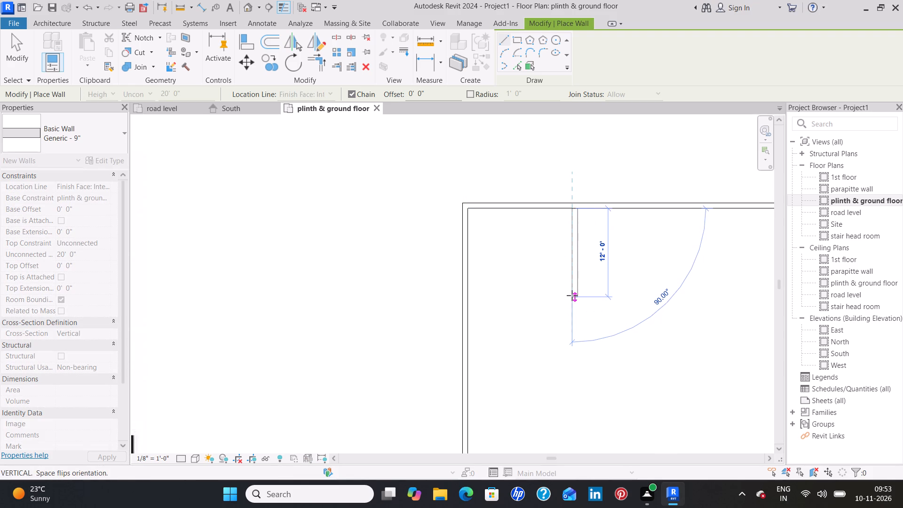
click(572, 295)
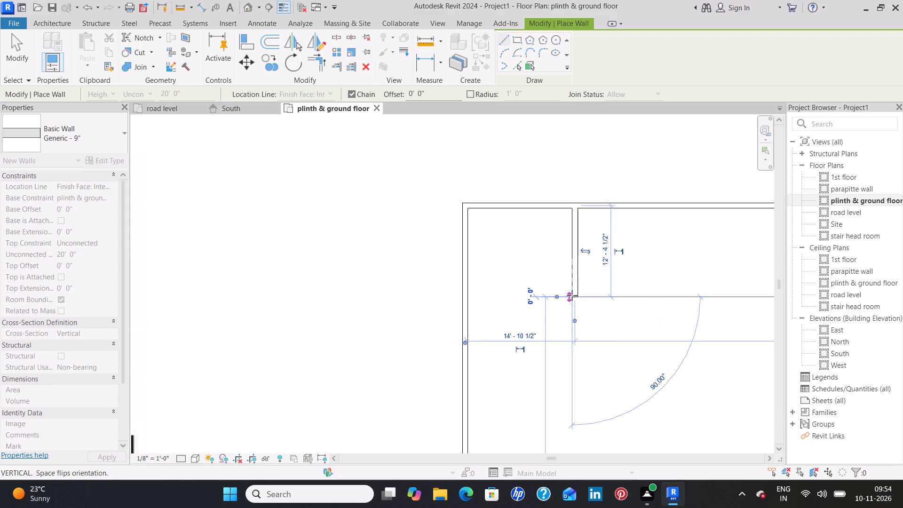
click(464, 302)
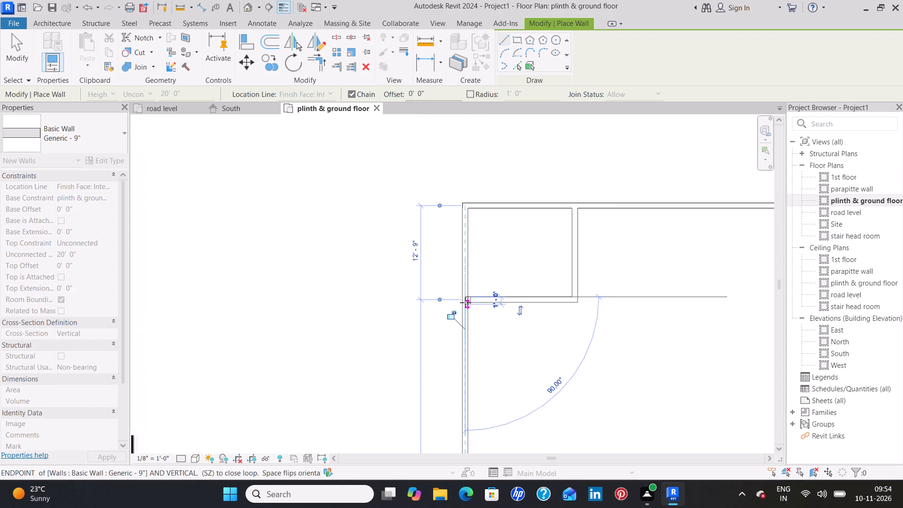
key(Escape)
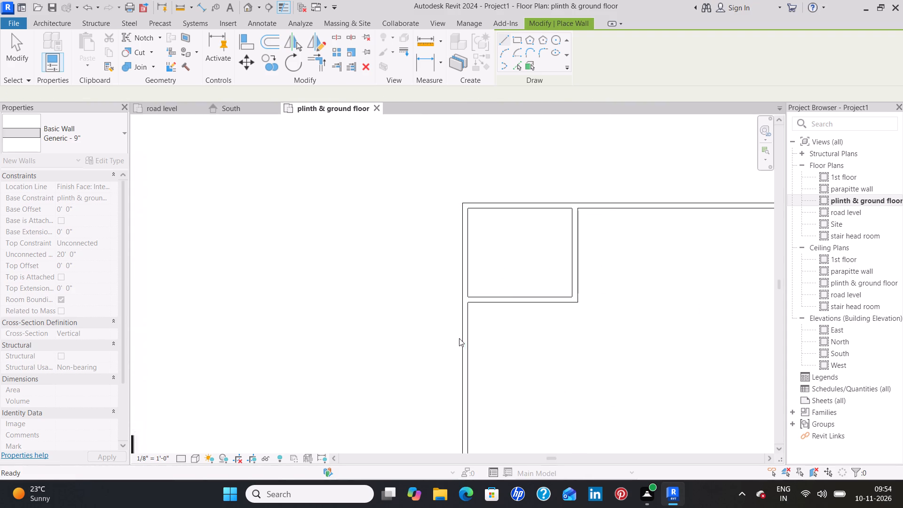
Enclose the toilet east of Bedroom 1 with an 8' wall southward about 6' away, returning west to Bedroom 1's wall, and end the Wall command.
scroll(658, 302, down, 6)
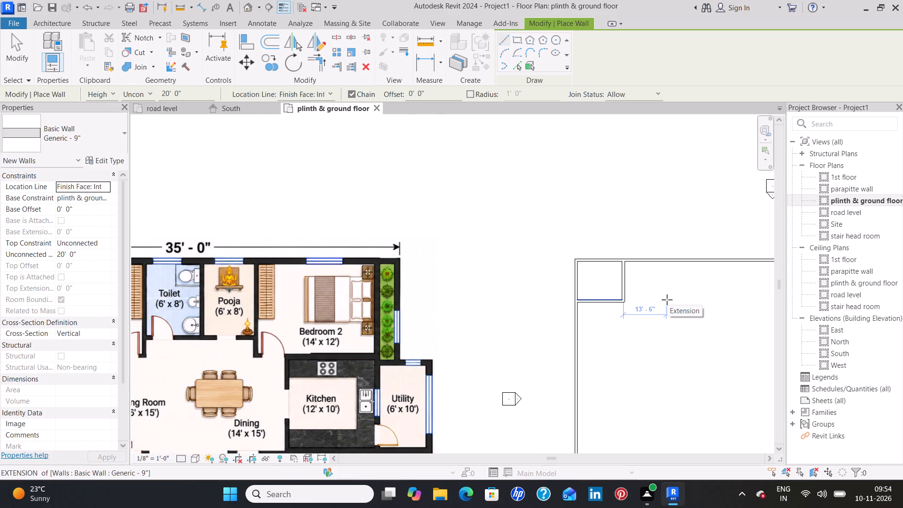
middle_drag(665, 299, 647, 301)
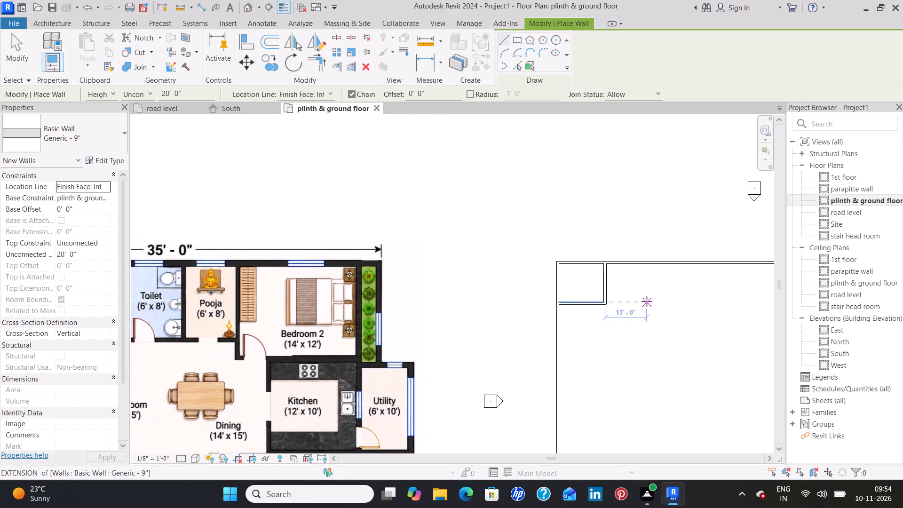
scroll(654, 296, up, 8)
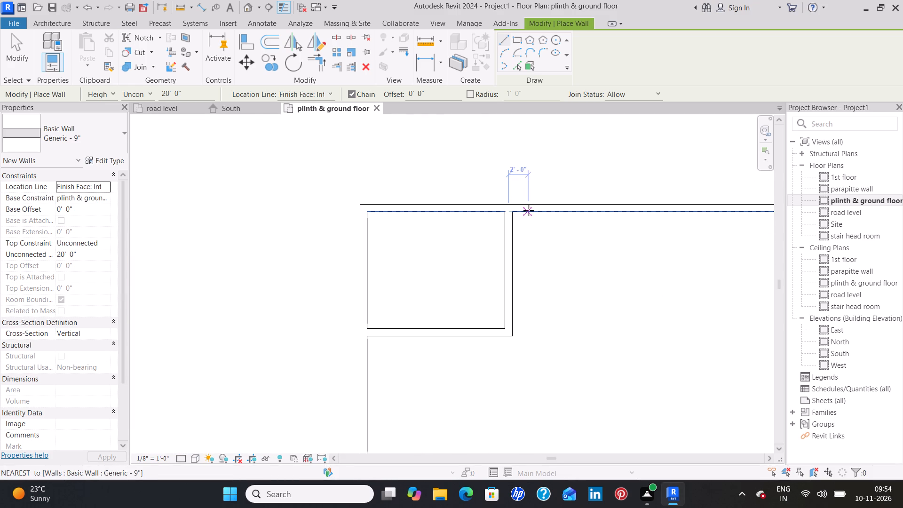
click(566, 214)
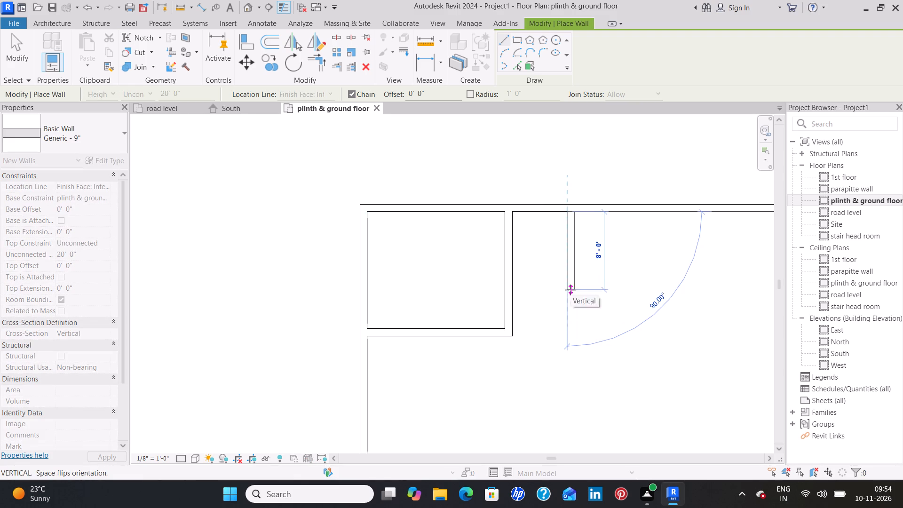
click(570, 288)
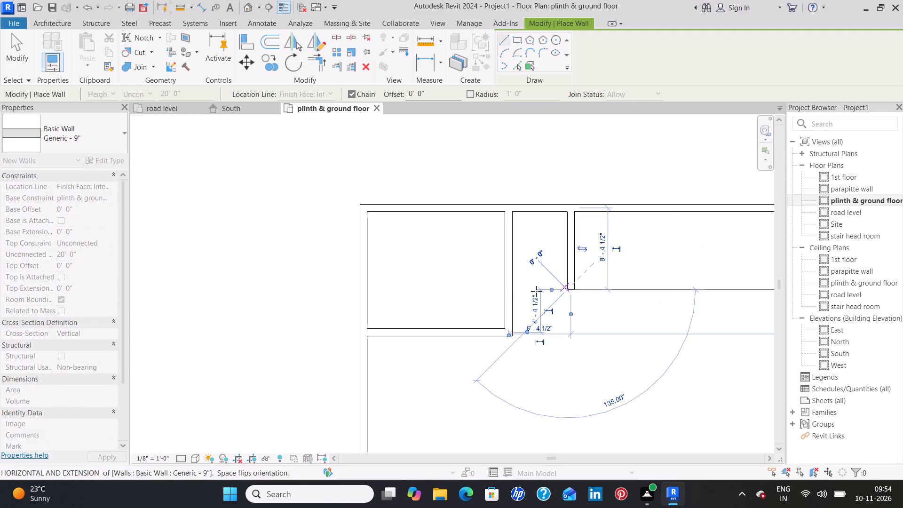
click(513, 291)
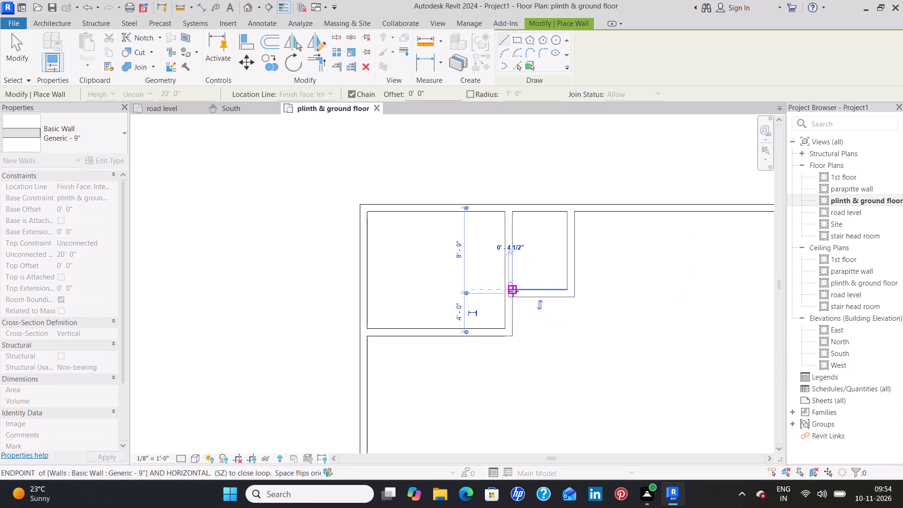
key(Escape)
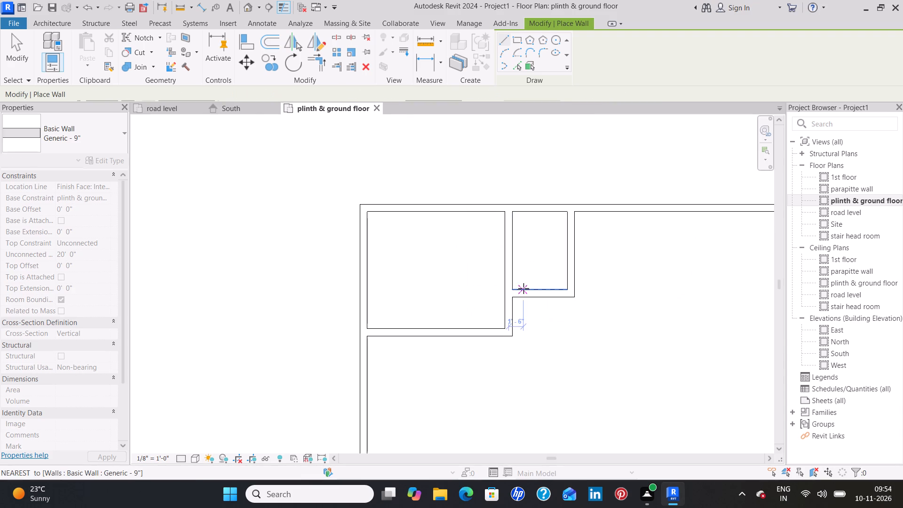
key(Escape)
Delete the toilet's short horizontal south wall.
scroll(532, 283, down, 4)
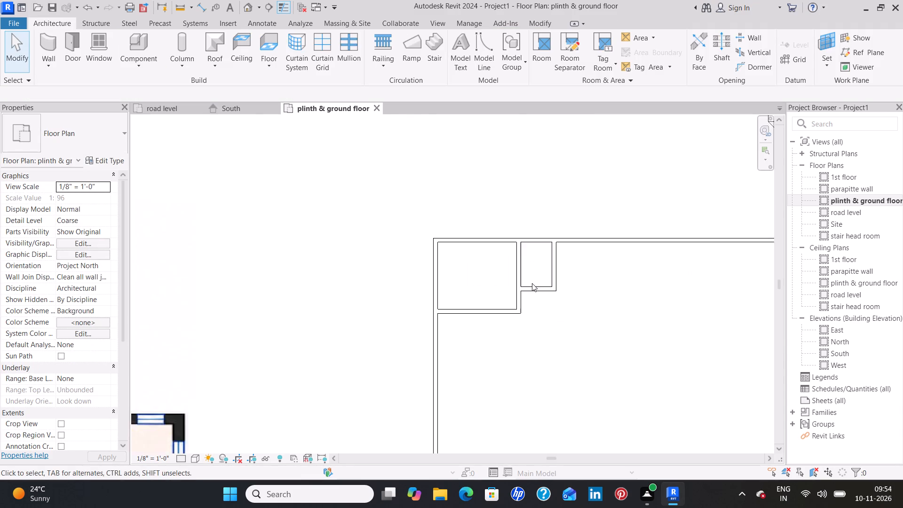
scroll(532, 283, down, 7)
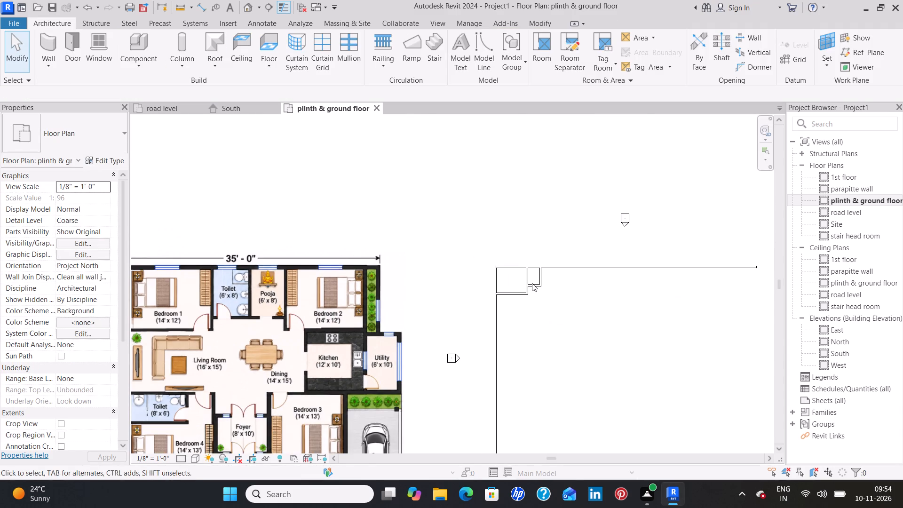
scroll(532, 283, up, 11)
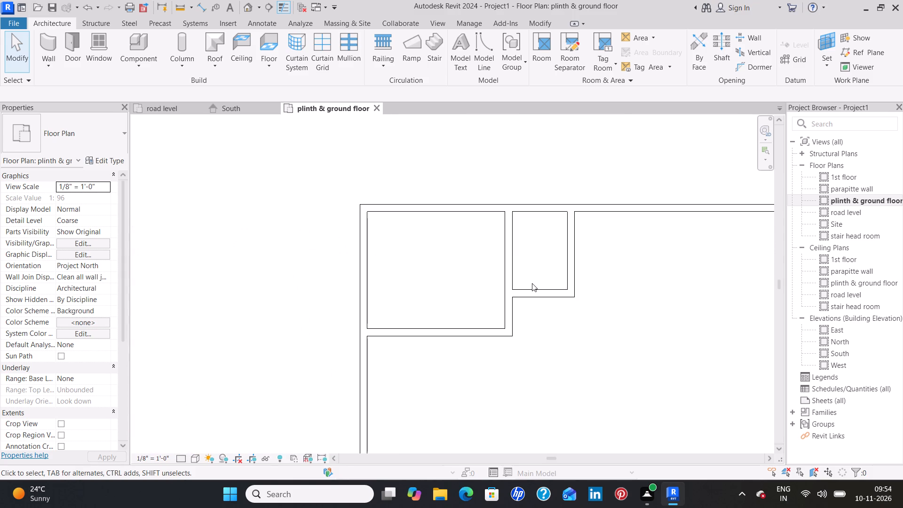
click(539, 287)
key(Delete)
Delete the remaining 9" interior walls: the toilet's east wall, then Bedroom 1's east and south walls.
click(570, 271)
key(Delete)
click(511, 279)
key(Delete)
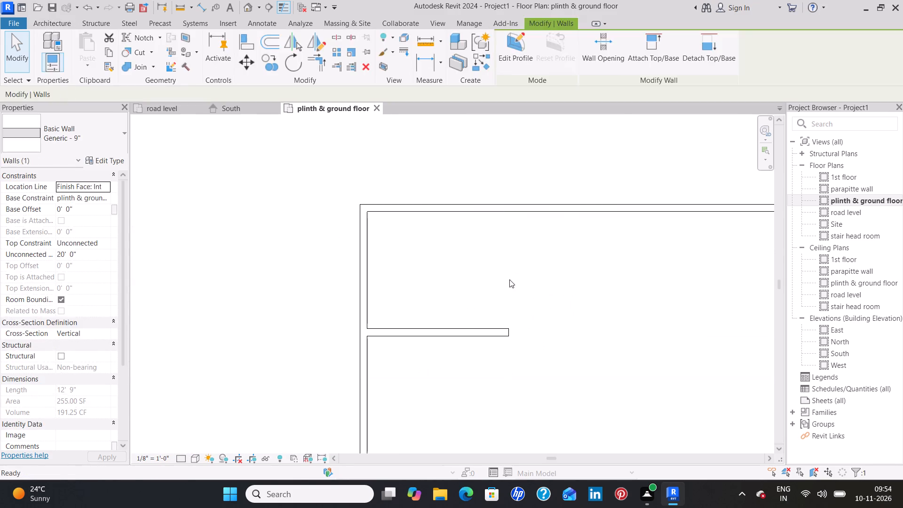
click(453, 334)
key(Delete)
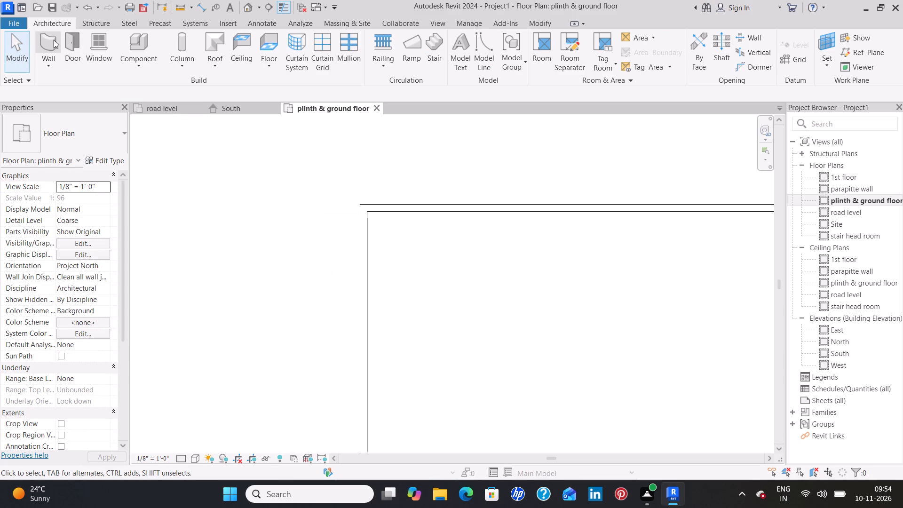
Start the Wall command and duplicate the Generic - 9" type as Generic - 4.5".
click(54, 40)
click(107, 141)
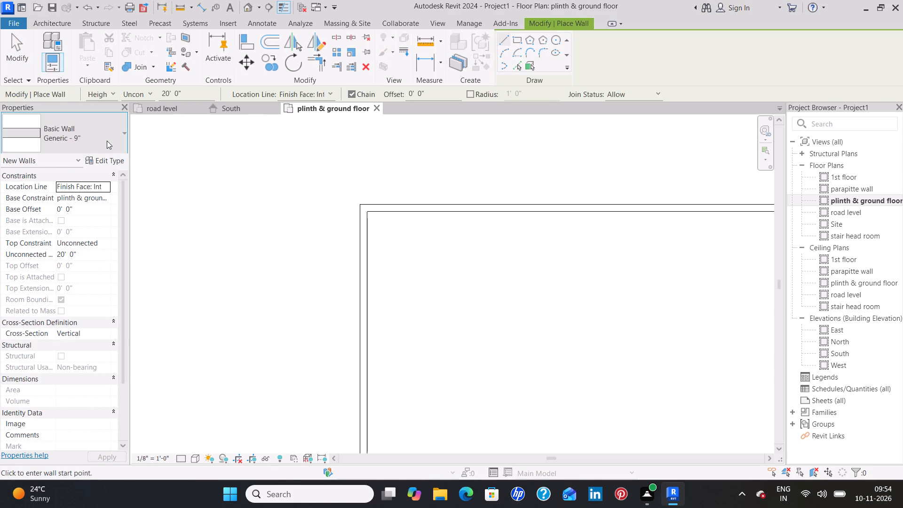
click(81, 134)
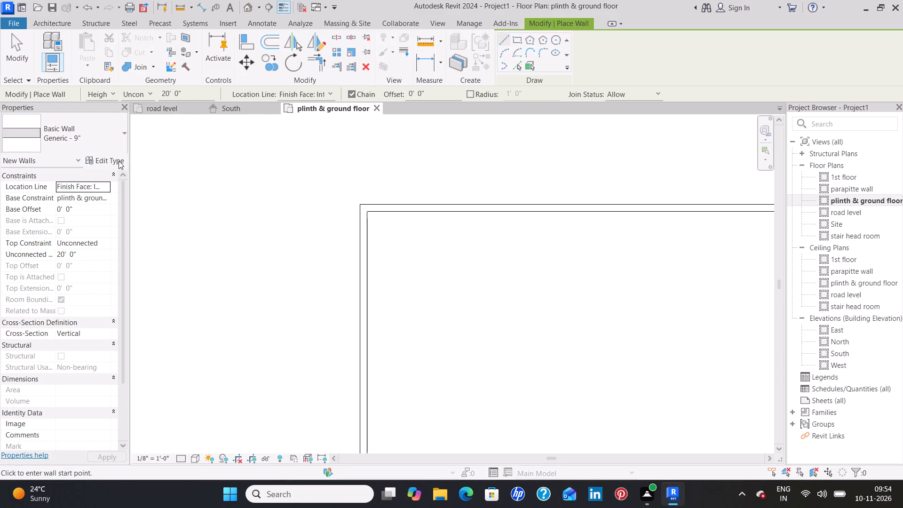
click(119, 161)
click(546, 107)
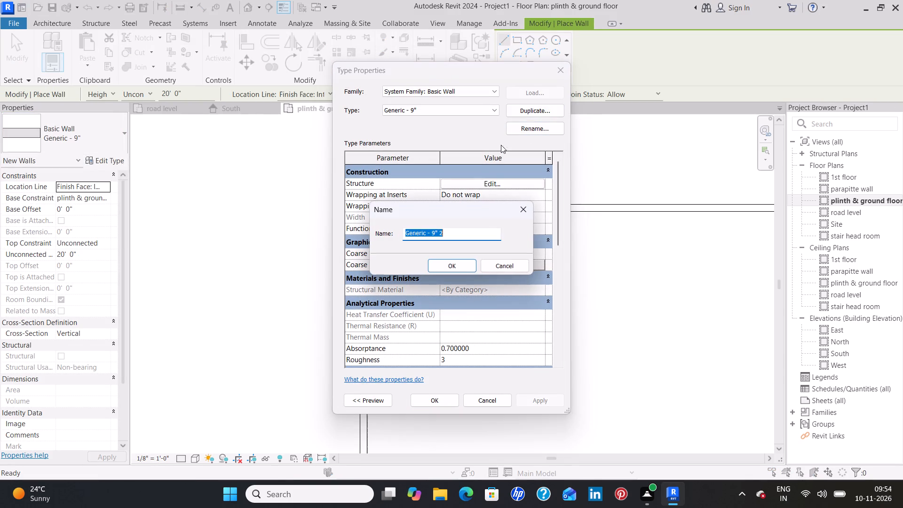
click(469, 231)
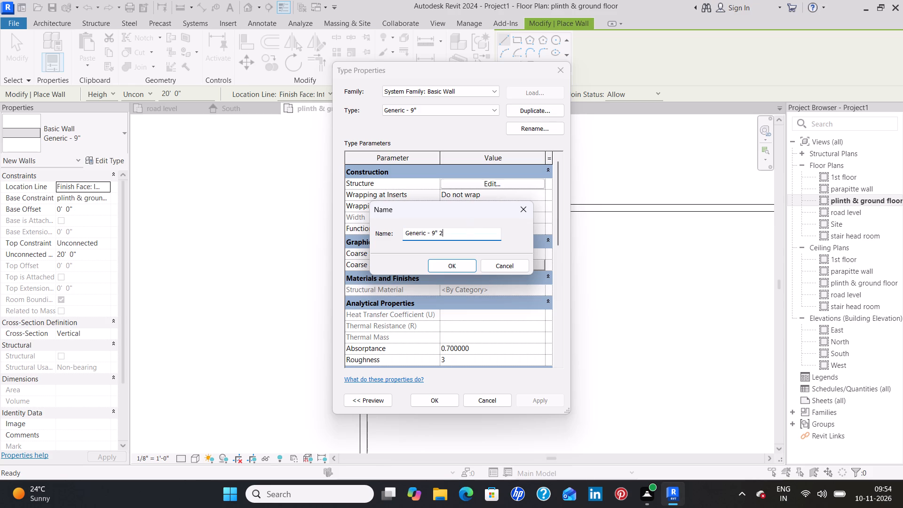
key(BackSpace)
key(BackSpace)
key(BackSpace)
key(BackSpace)
key(4)
text(.5)
key(shift+quotedbl)
key(Return)
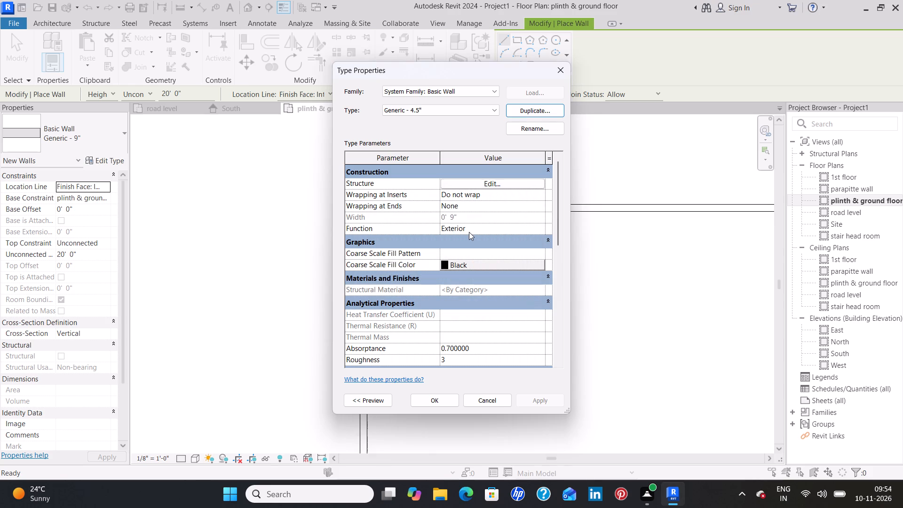
Set the structure layer thickness of the Generic - 4.5" wall type to 4.5" and apply the type changes.
click(510, 183)
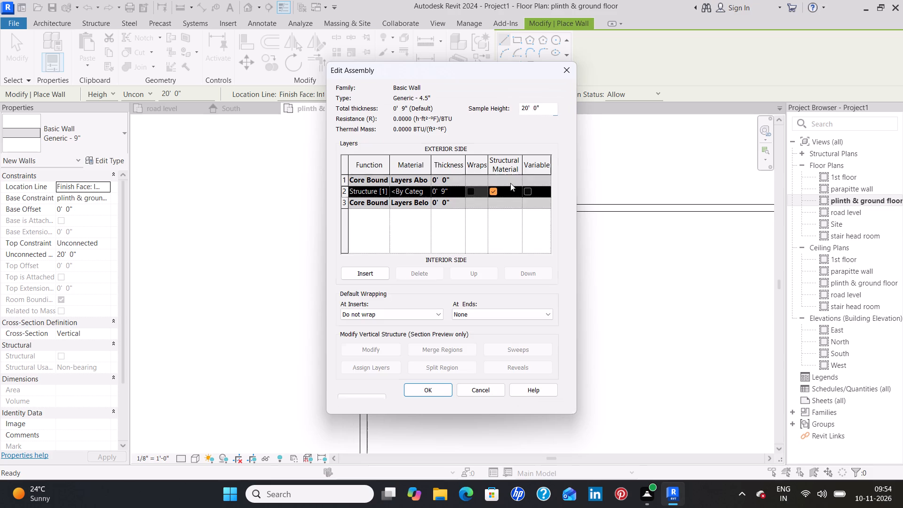
click(449, 188)
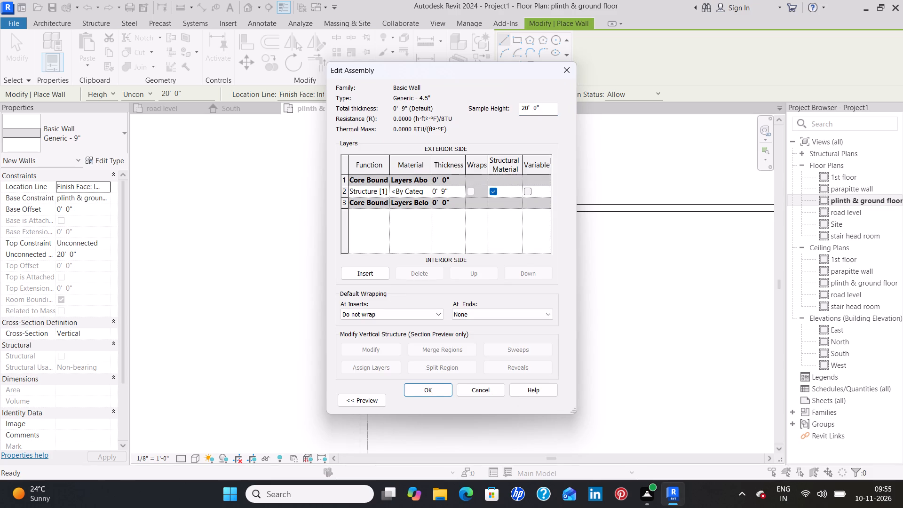
key(BackSpace)
key(BackSpace)
key(BackSpace)
key(BackSpace)
key(BackSpace)
key(BackSpace)
key(4)
text('5)
key(backslash)
key(Return)
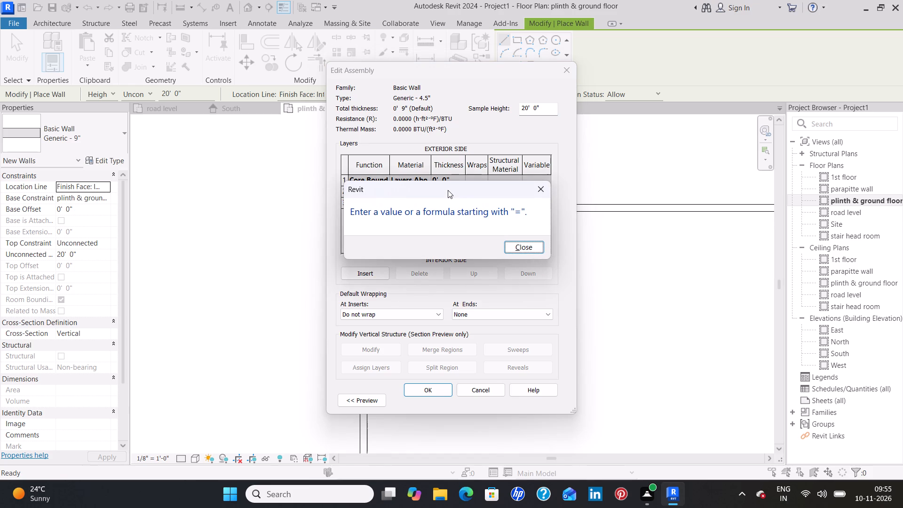
click(539, 190)
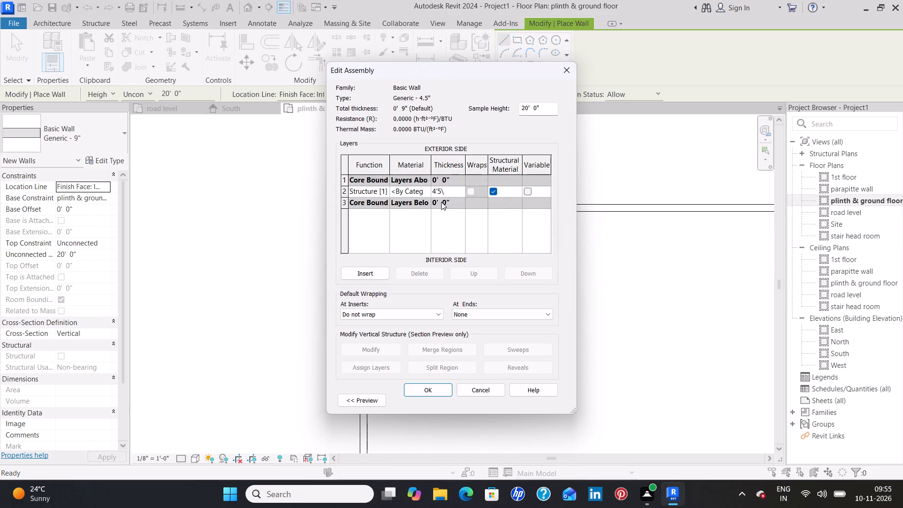
key(BackSpace)
key(BackSpace)
key(BackSpace)
key(comma)
key(BackSpace)
text(.5)
key(shift+quotedbl)
key(Return)
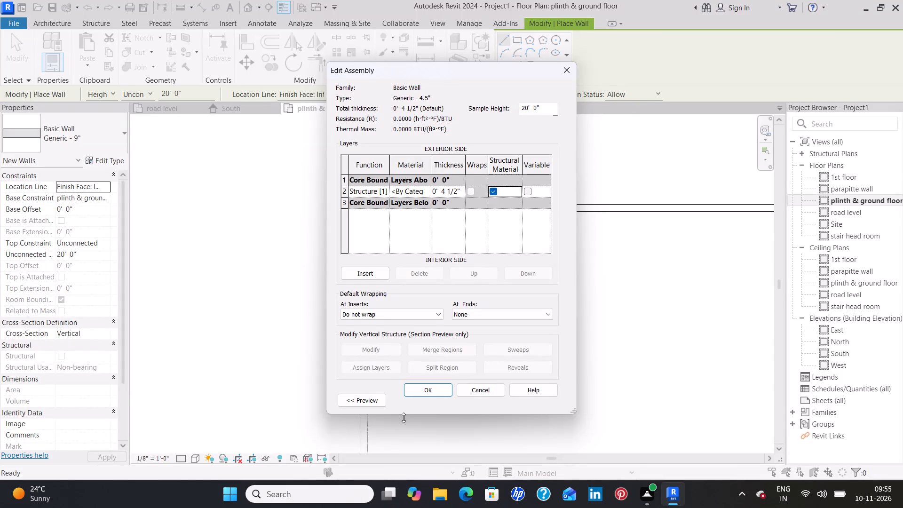
click(435, 391)
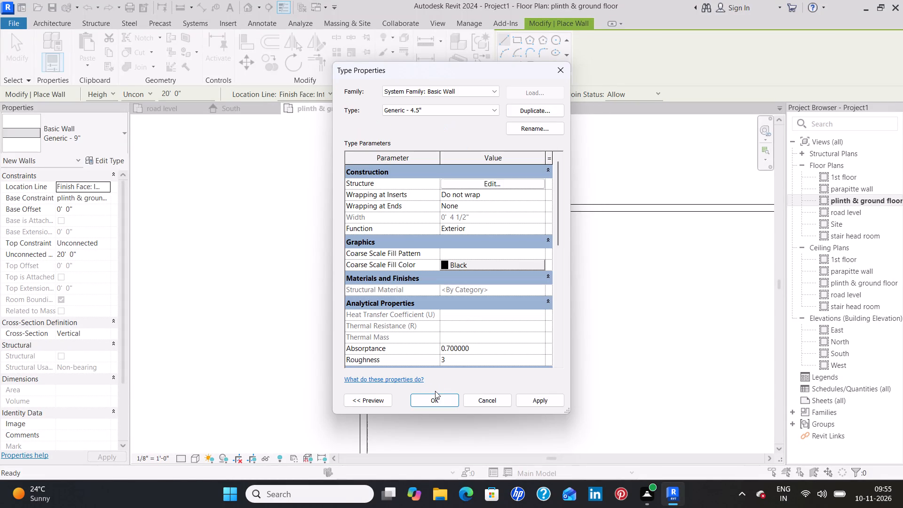
click(528, 399)
click(431, 400)
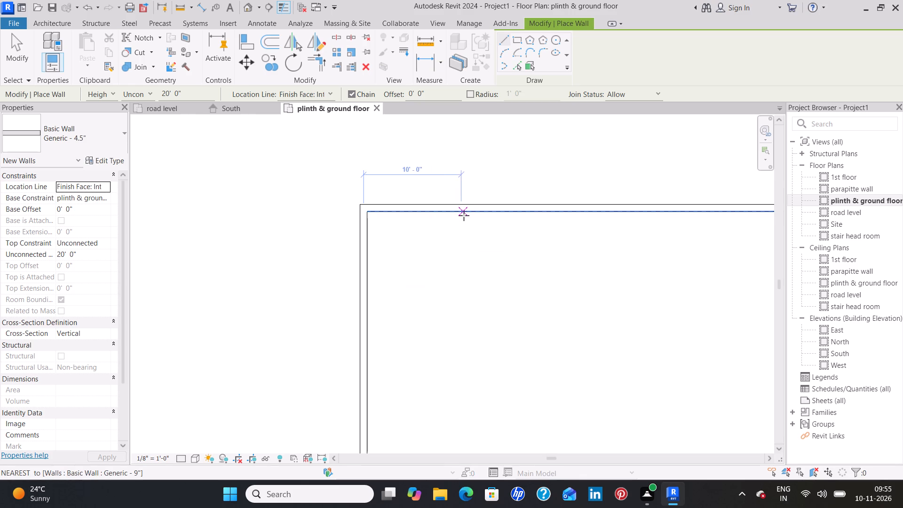
Enclose Bedroom 1 in the northwest corner with a 4.5" wall 12' southward, returning west about 13'-7 1/2" to the west wall.
click(499, 214)
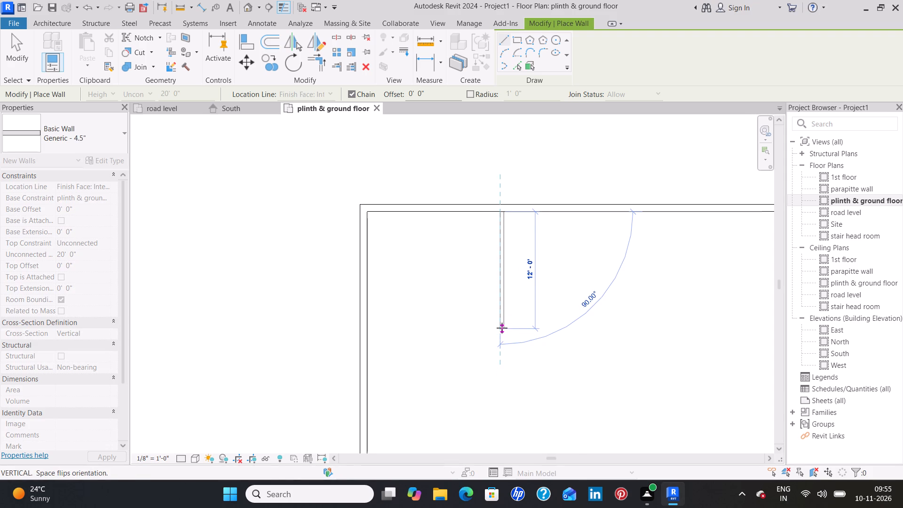
click(502, 328)
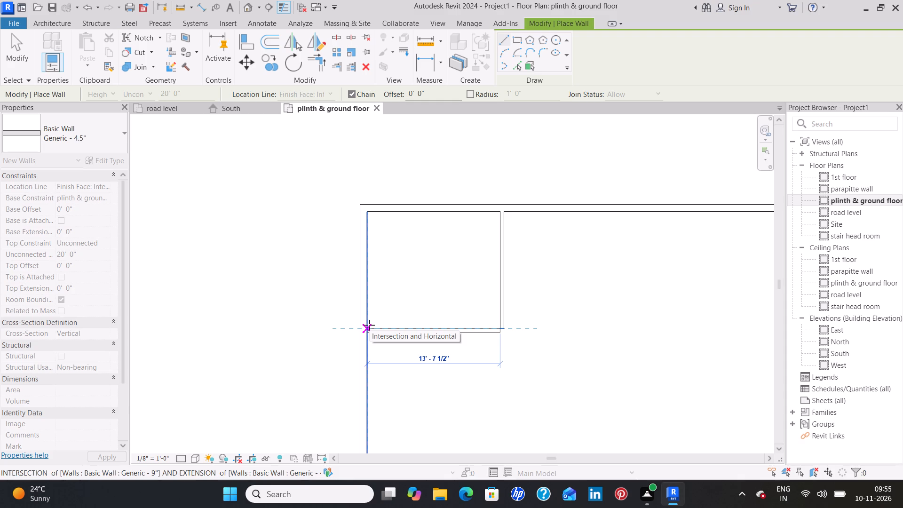
click(369, 325)
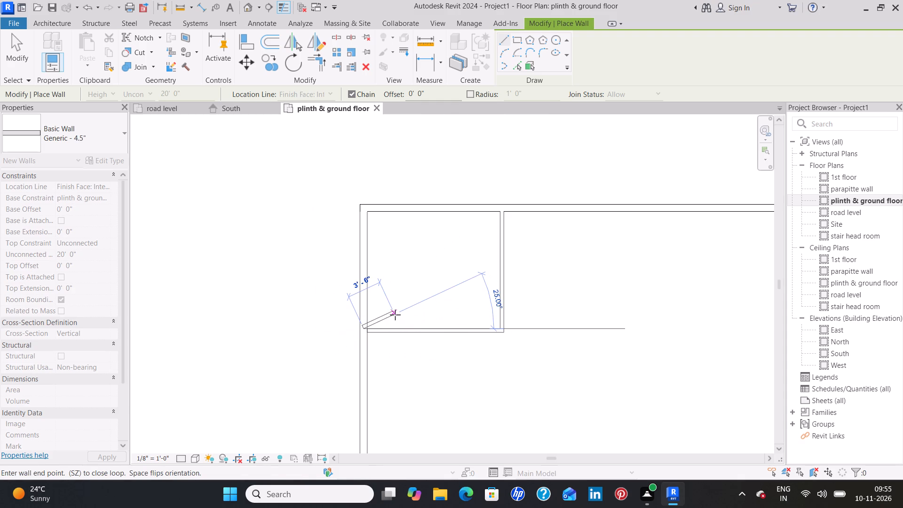
key(Escape)
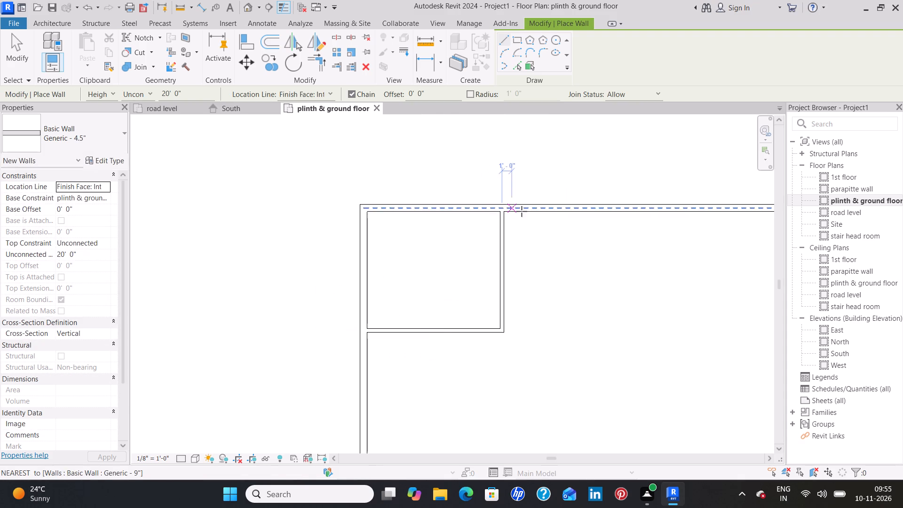
Enclose the toilet with a 4.5" wall about 8' southward, about 6' east of Bedroom 1, returning west to Bedroom 1's wall.
click(561, 212)
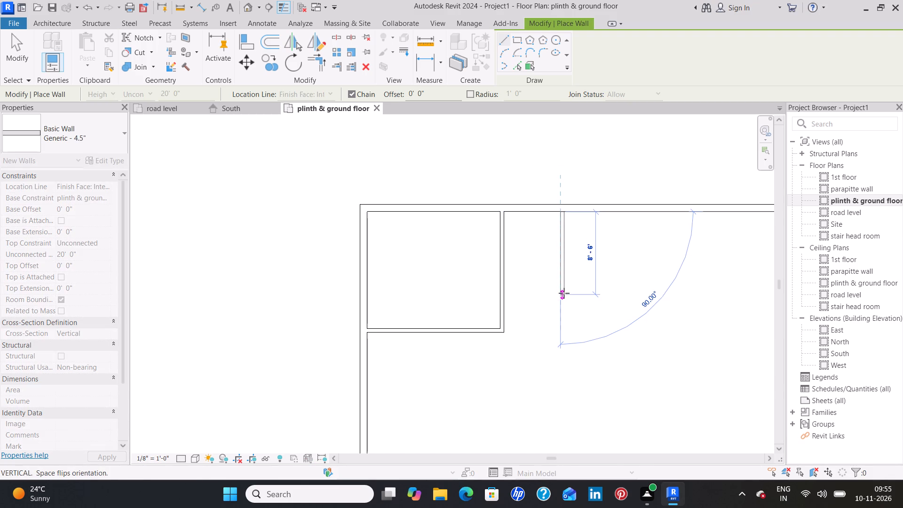
click(564, 291)
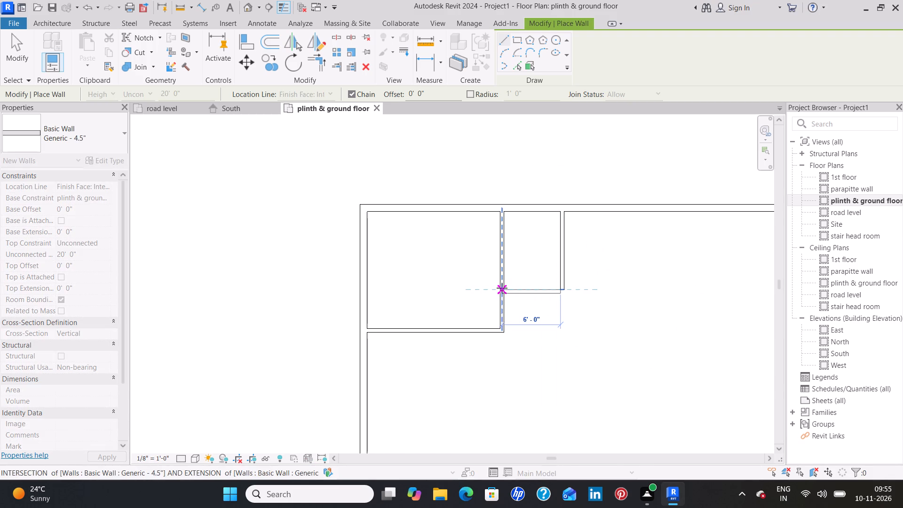
click(501, 288)
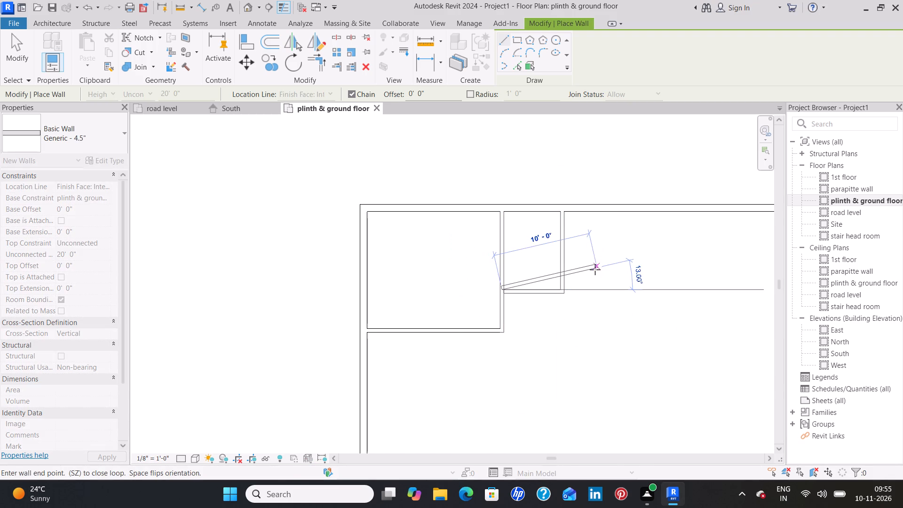
key(Escape)
Enclose the 6' x 8' pooja room east of the toilet with 4.5" walls, aligning its south wall with the toilet's.
middle_drag(664, 247, 603, 254)
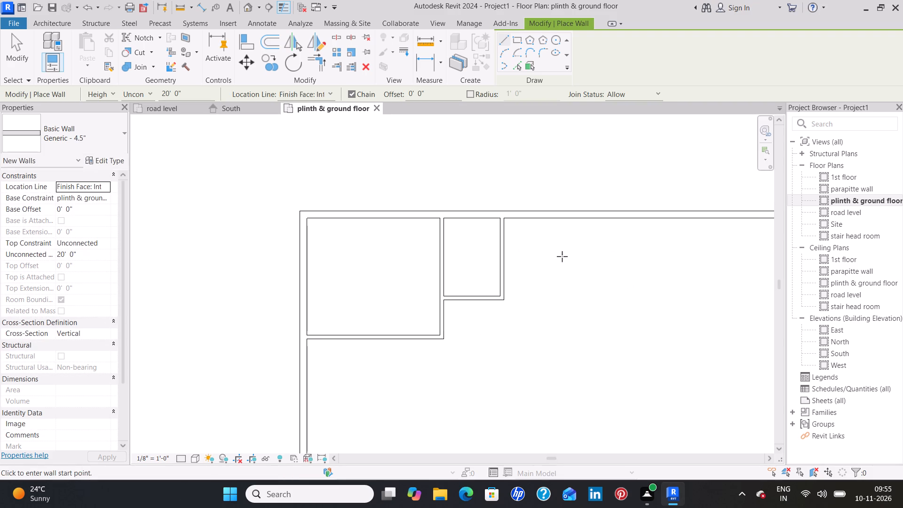
click(562, 221)
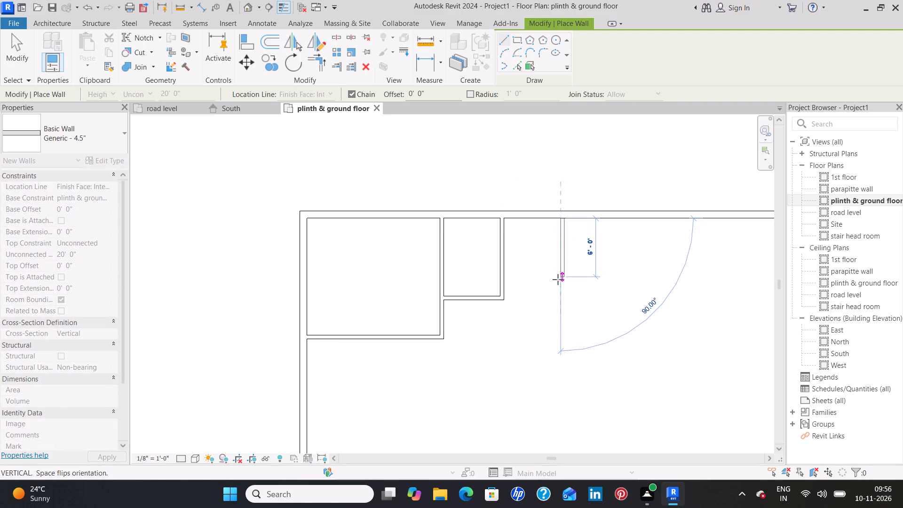
click(557, 296)
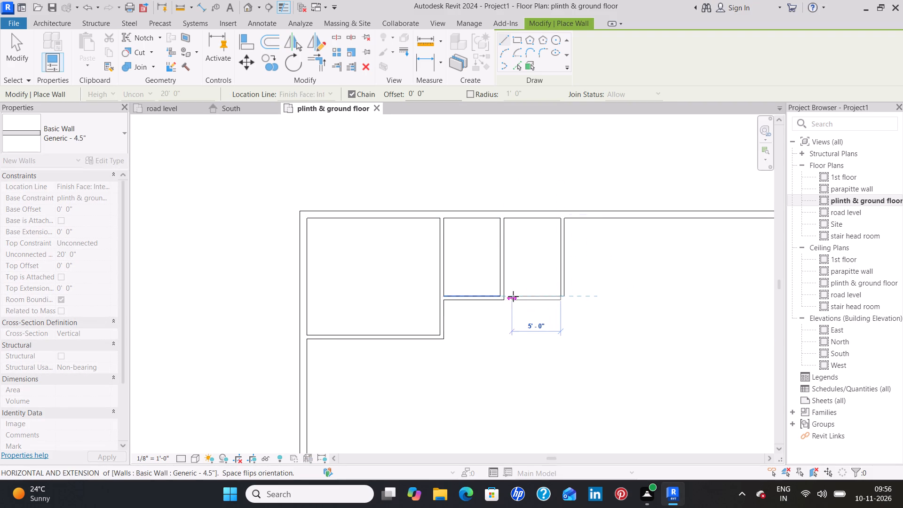
click(504, 296)
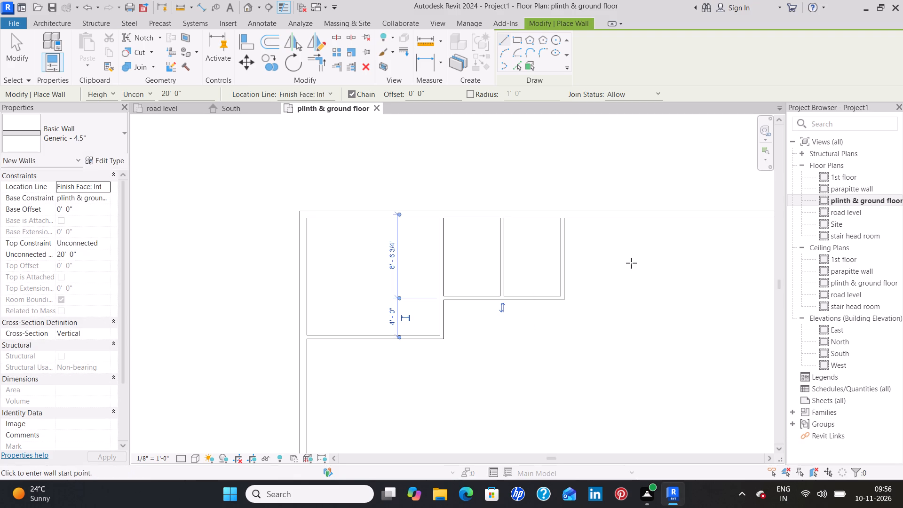
Enclose Bedroom 2 east of the pooja room with 4.5" walls, 12' southward and about 13'-9 3/4" wide, closing north to the pooja room's corner.
middle_drag(666, 232, 610, 244)
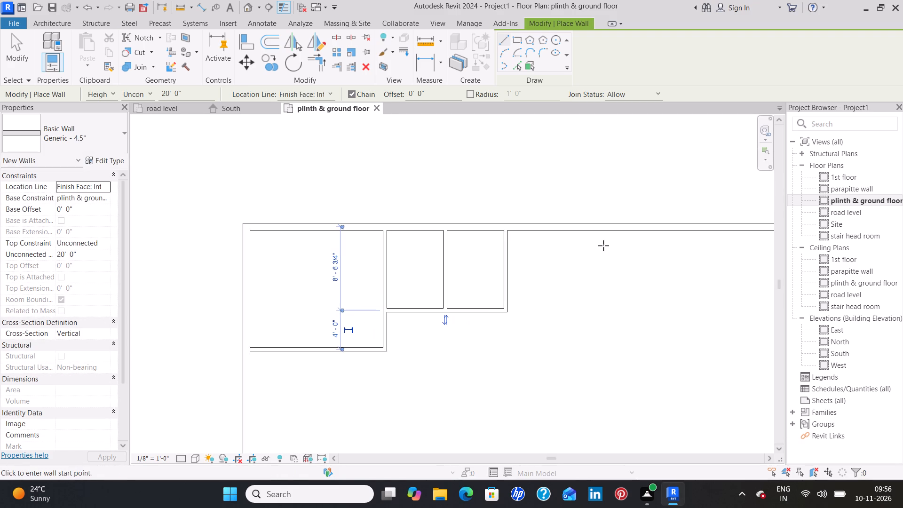
scroll(603, 246, down, 2)
scroll(603, 246, up, 2)
scroll(603, 246, down, 4)
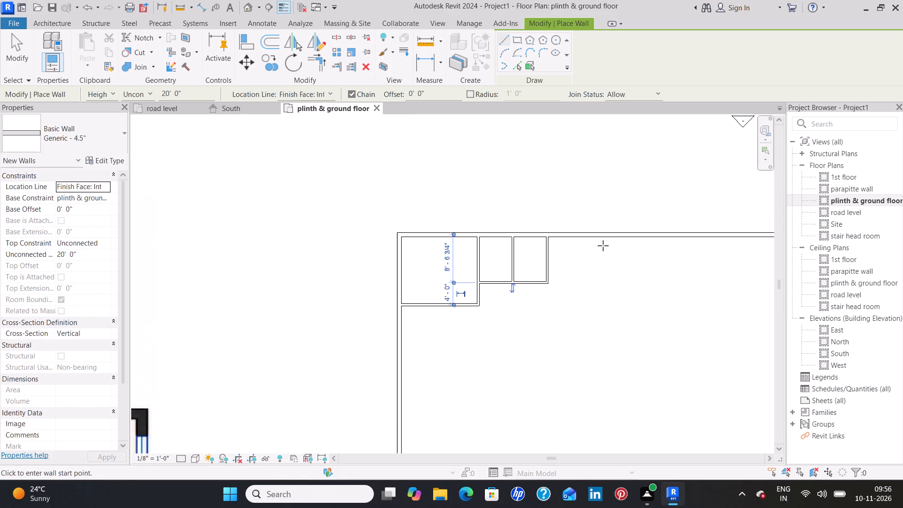
scroll(602, 244, down, 7)
scroll(602, 244, up, 3)
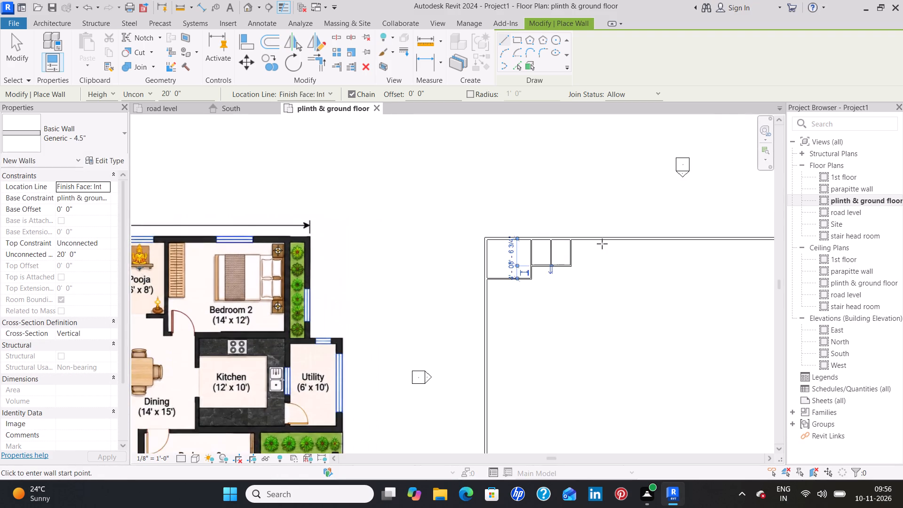
scroll(602, 244, up, 7)
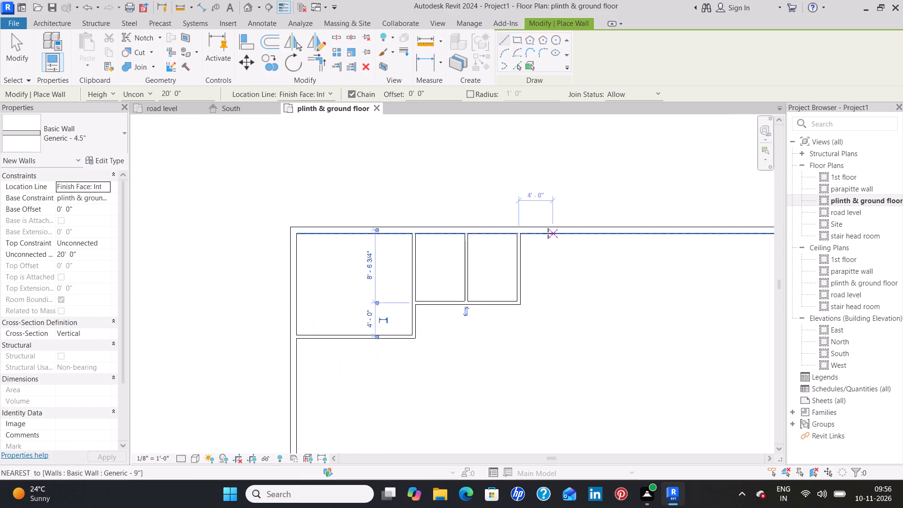
click(639, 234)
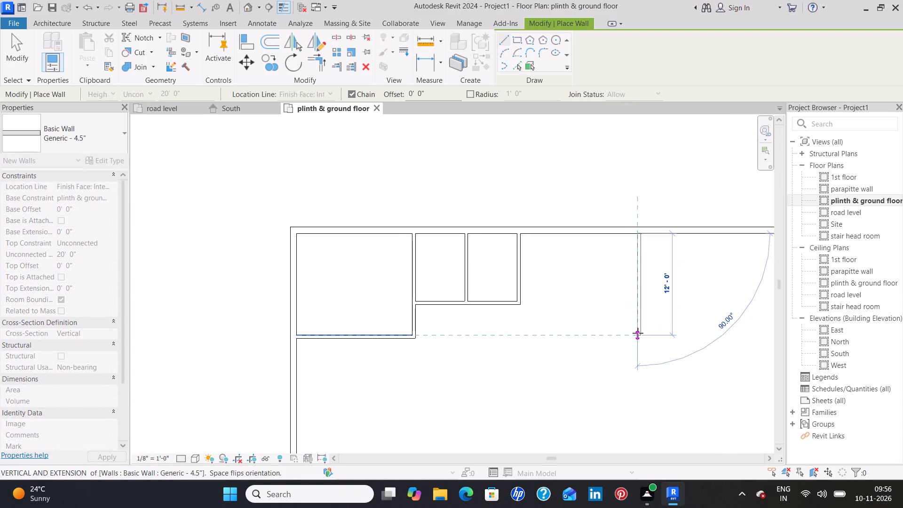
click(638, 334)
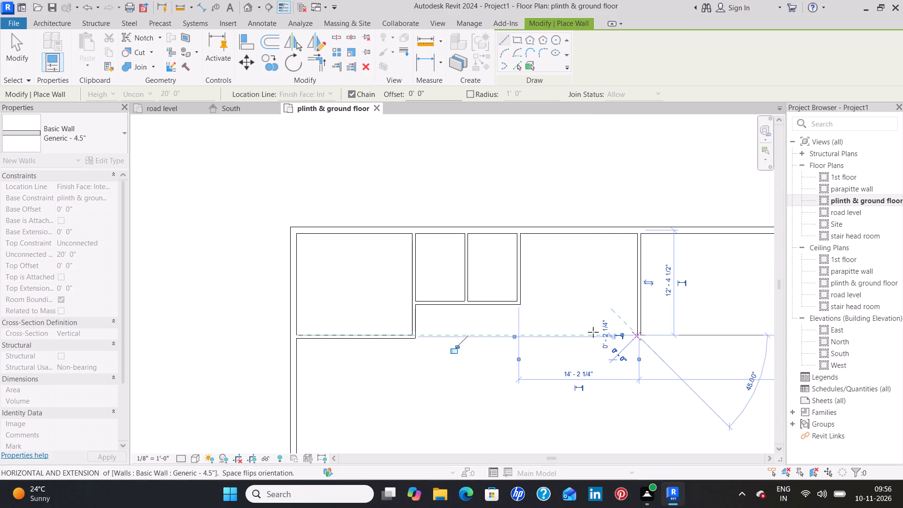
click(521, 337)
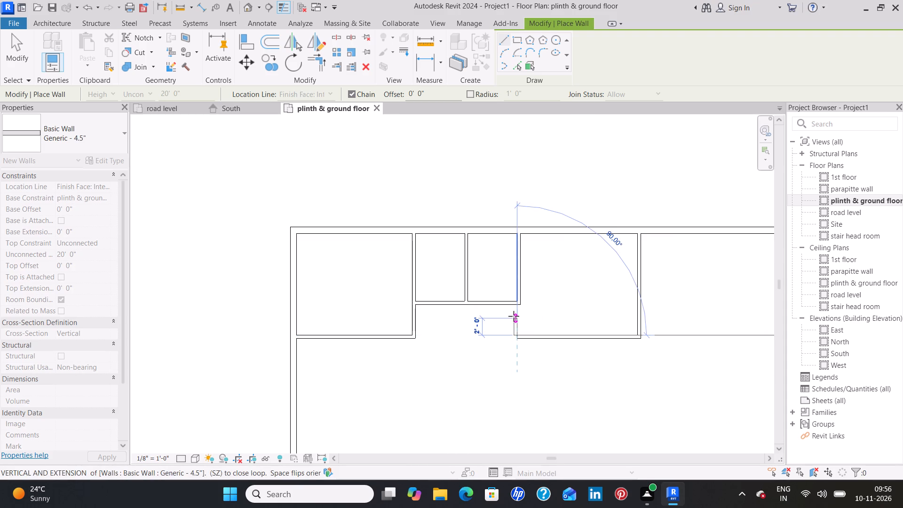
key(space)
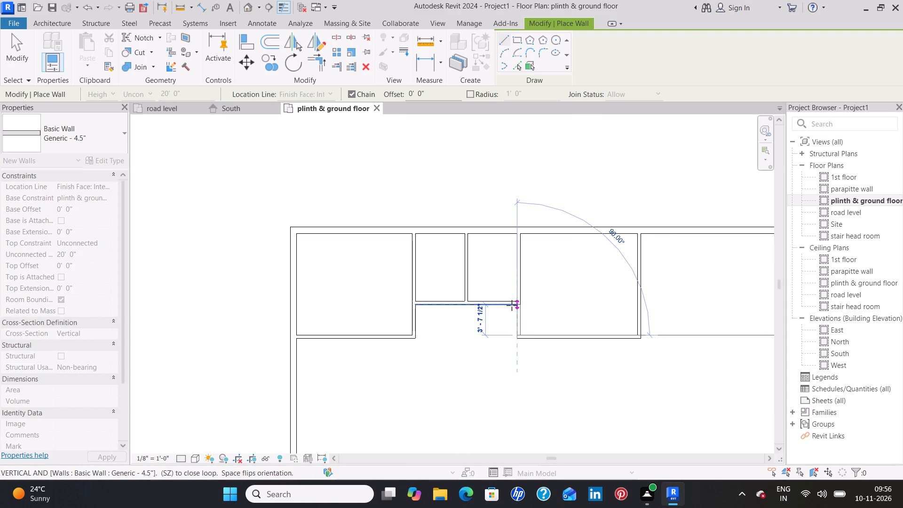
click(515, 303)
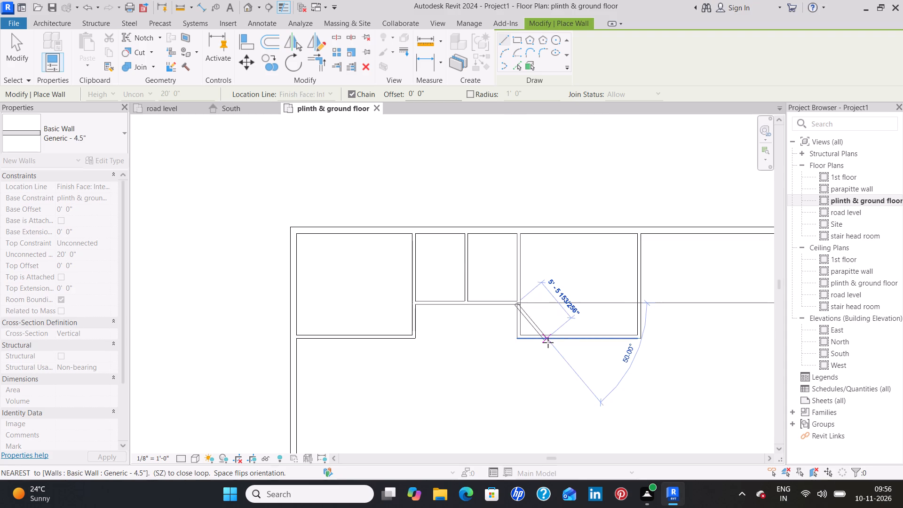
key(Escape)
scroll(559, 293, down, 1)
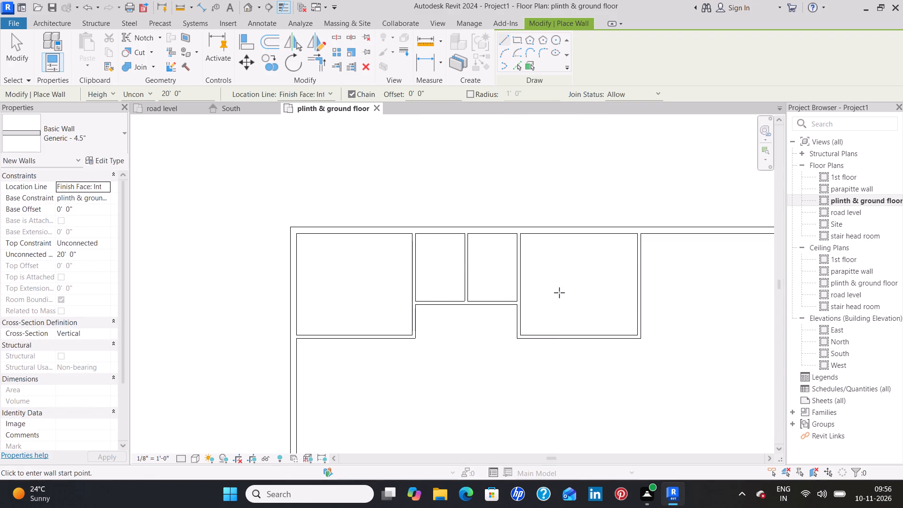
scroll(563, 291, up, 2)
scroll(565, 291, down, 4)
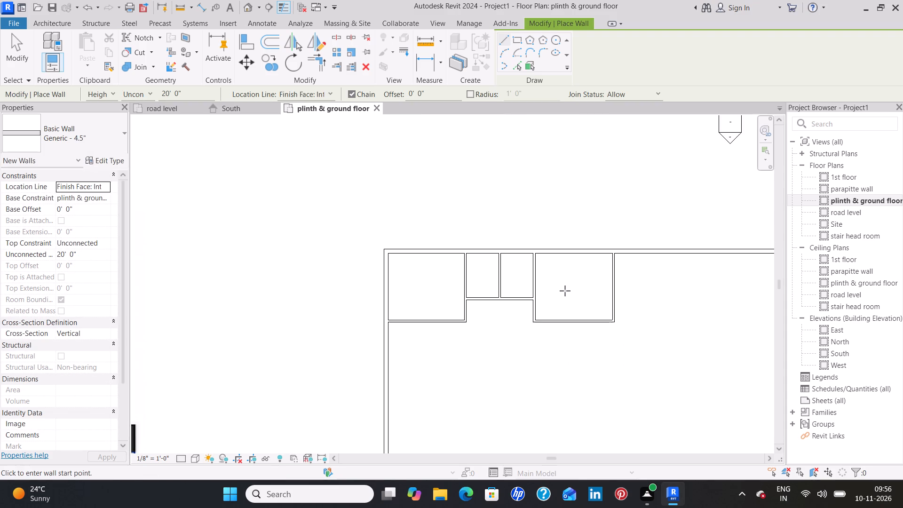
middle_drag(503, 347, 521, 305)
scroll(530, 301, down, 1)
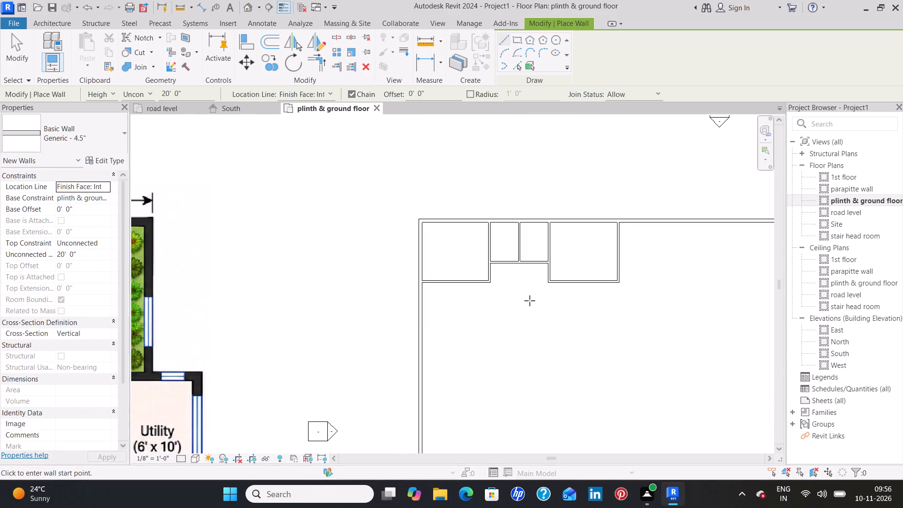
scroll(530, 301, down, 2)
scroll(531, 301, up, 7)
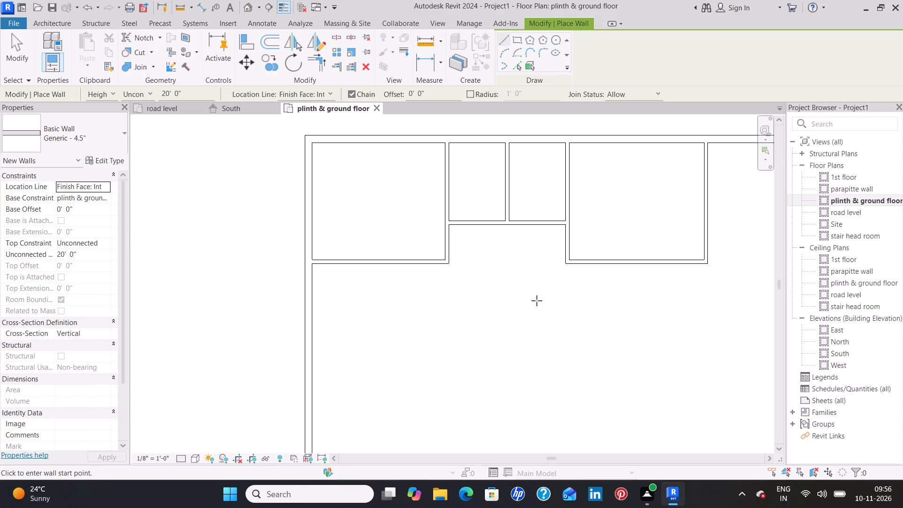
key(Escape)
Place linear dimensions for the inside widths of Bedroom 1 and the toilet, in one row north of the outer wall.
middle_drag(599, 167, 589, 234)
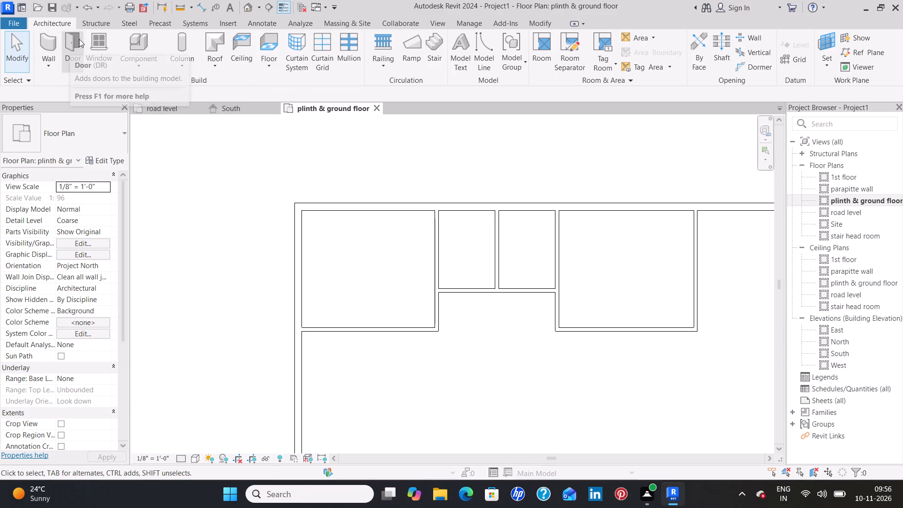
click(202, 6)
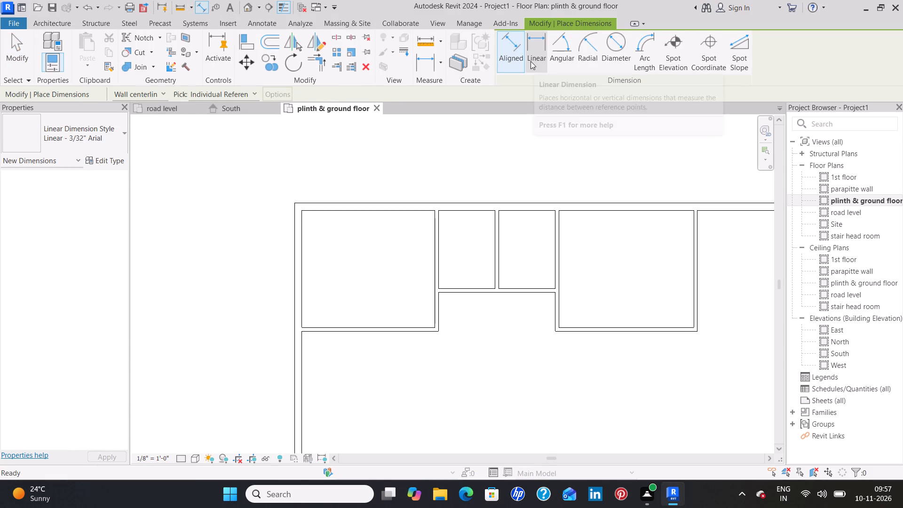
click(531, 61)
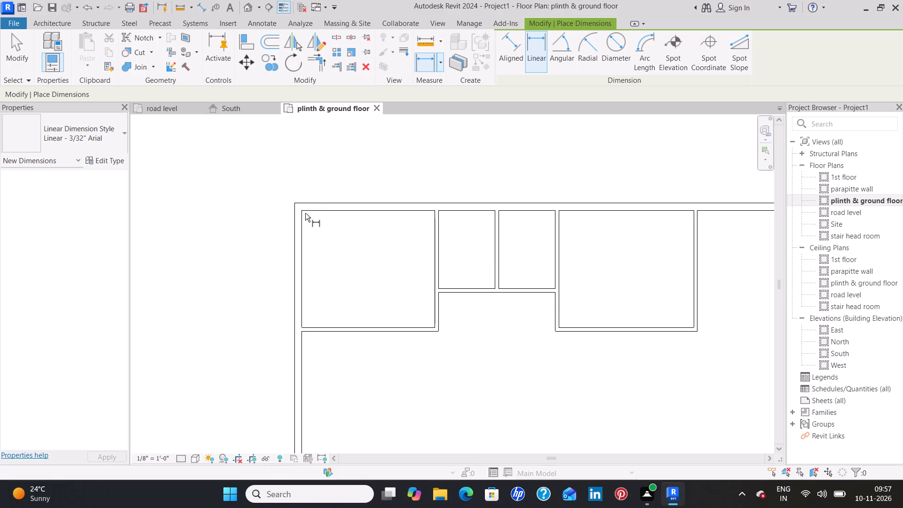
click(302, 211)
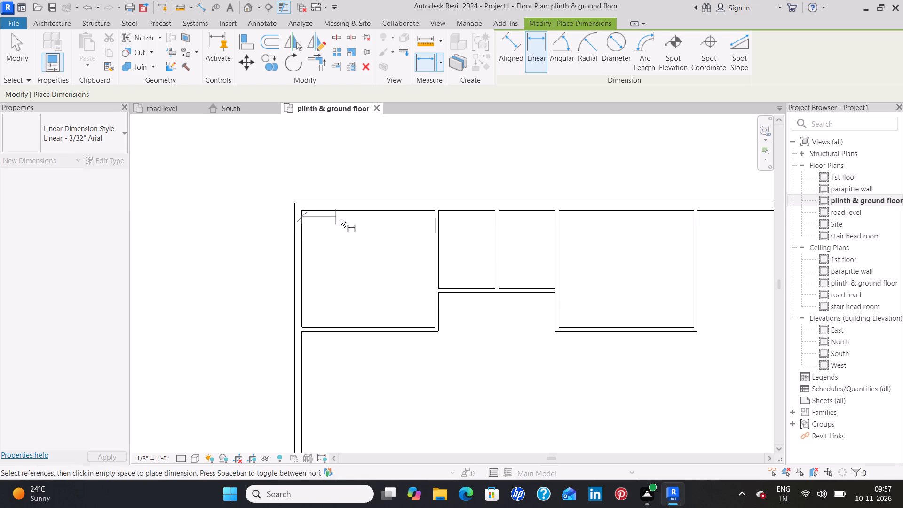
click(434, 210)
click(429, 172)
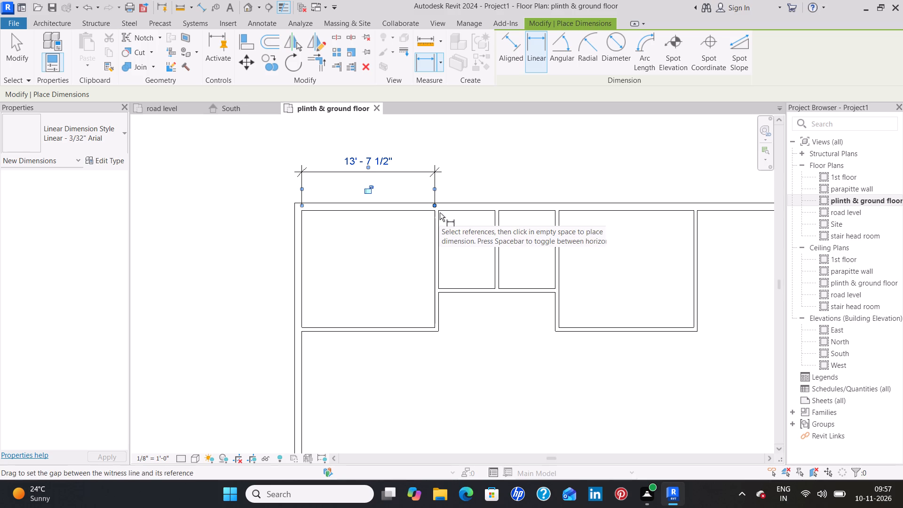
click(441, 214)
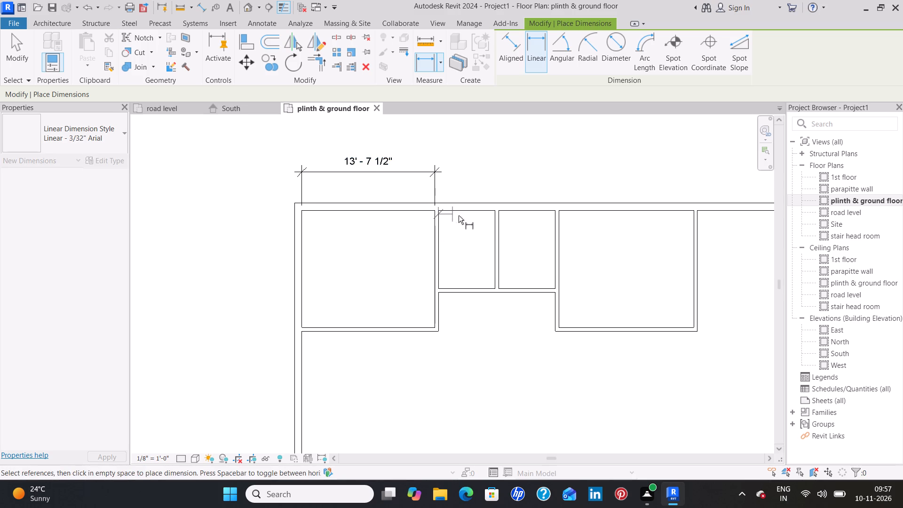
click(494, 214)
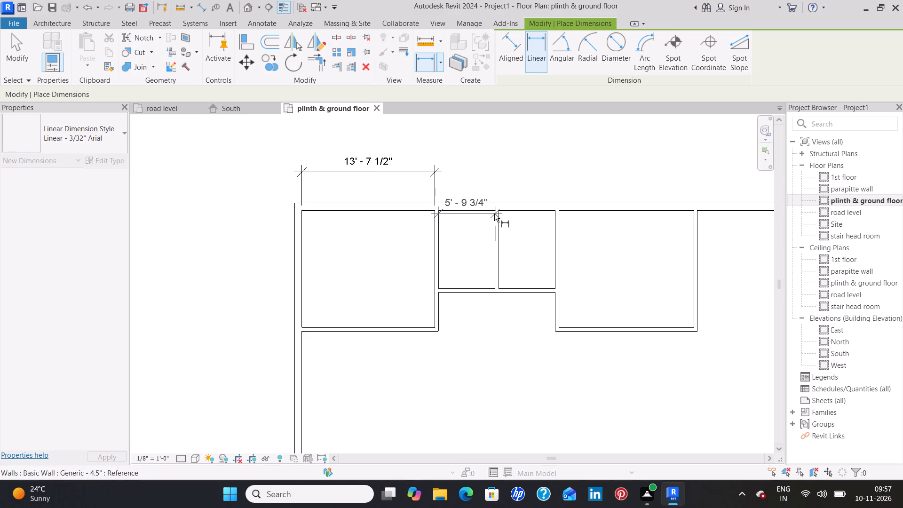
click(494, 175)
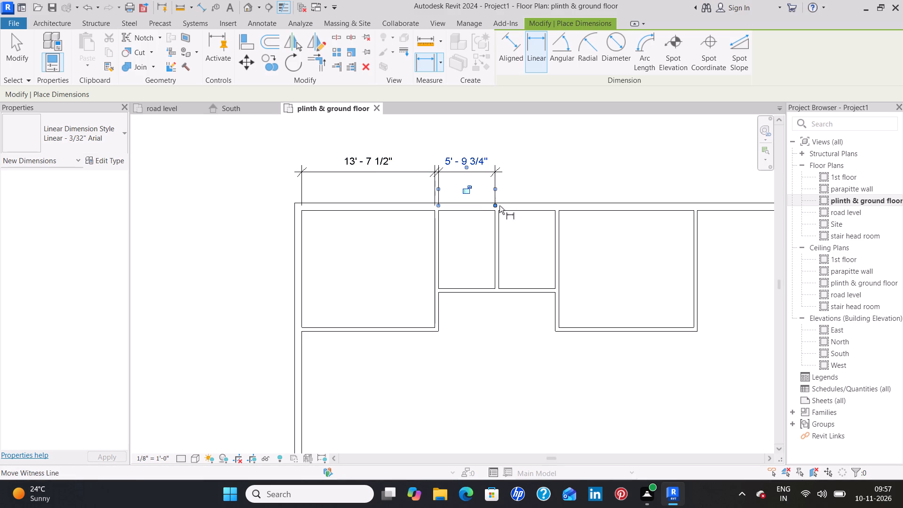
Dimension the inside widths of the pooja room and Bedroom 2, in line with the existing row of width dimensions.
click(502, 213)
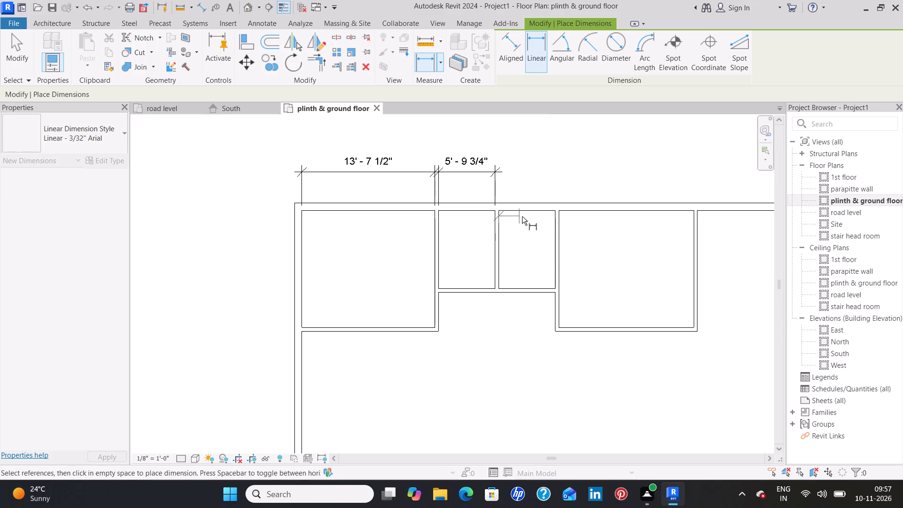
click(555, 214)
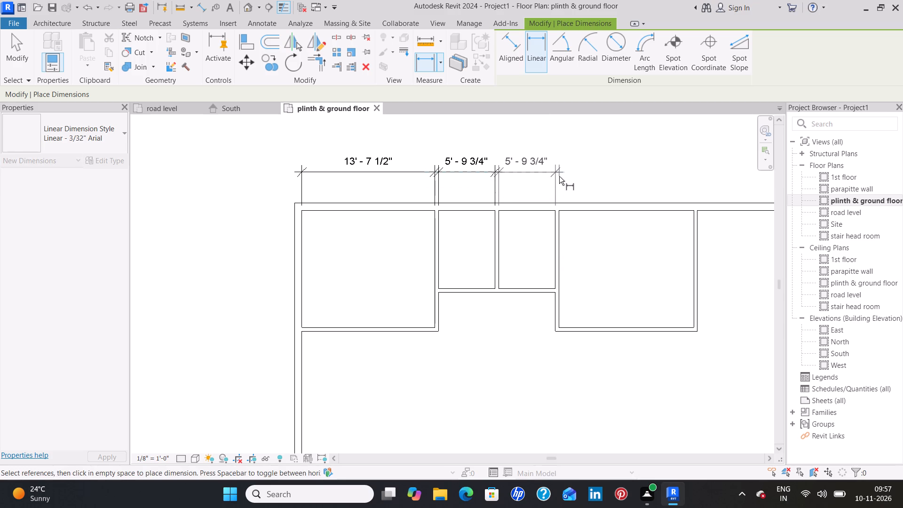
click(559, 176)
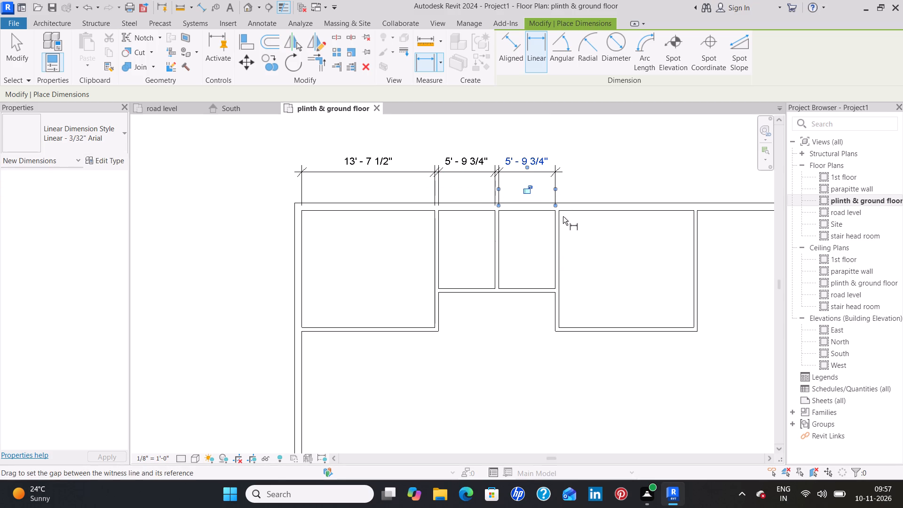
click(562, 217)
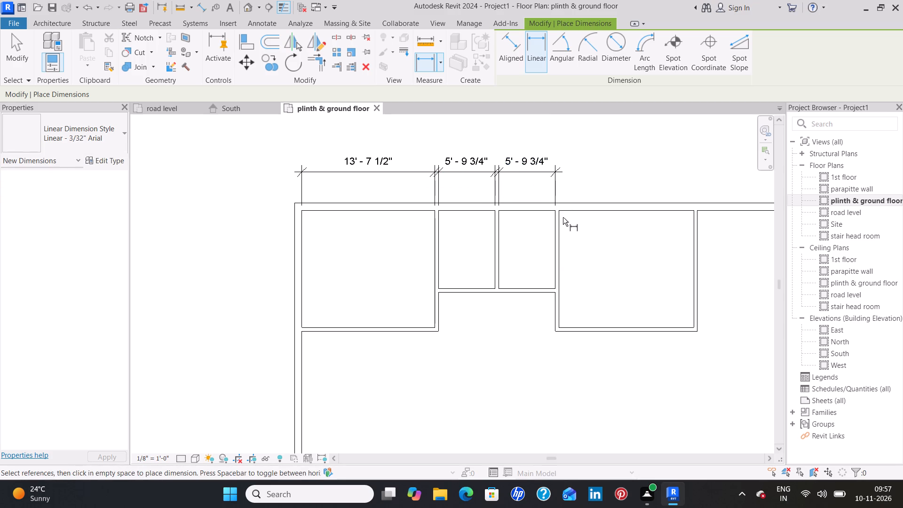
click(559, 212)
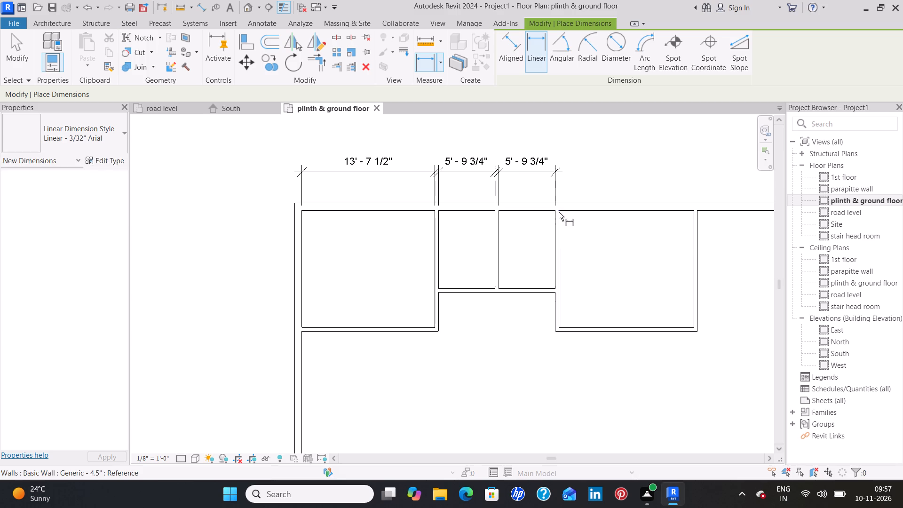
click(693, 210)
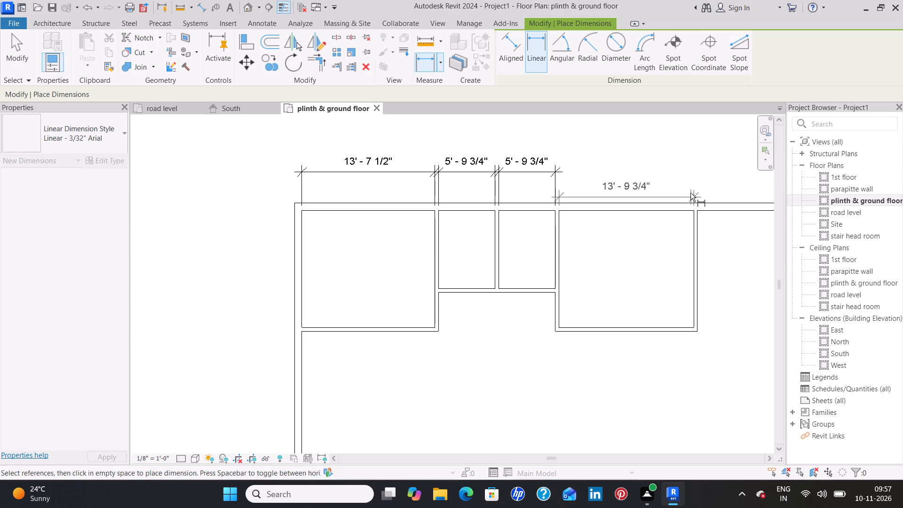
click(686, 175)
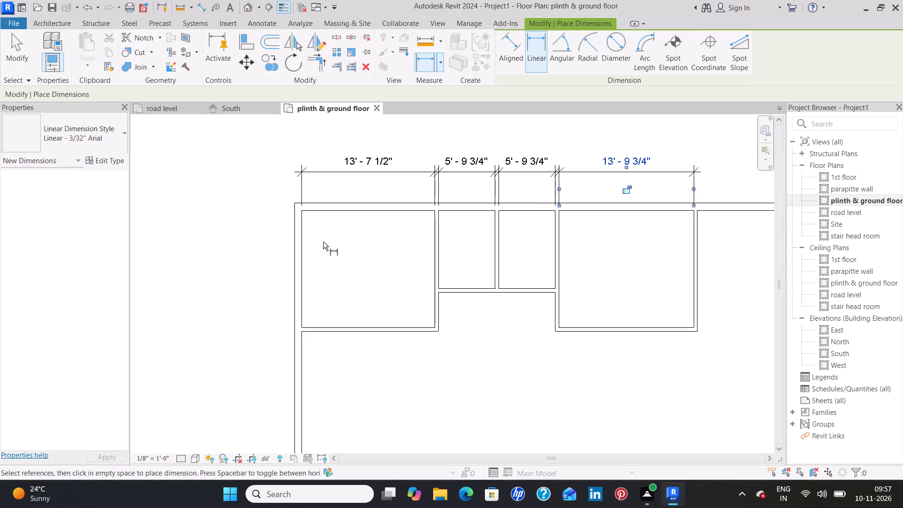
Dimension Bedroom 1's north-south depth outside the west wall, and the toilet's depth just east of Bedroom 2.
click(301, 209)
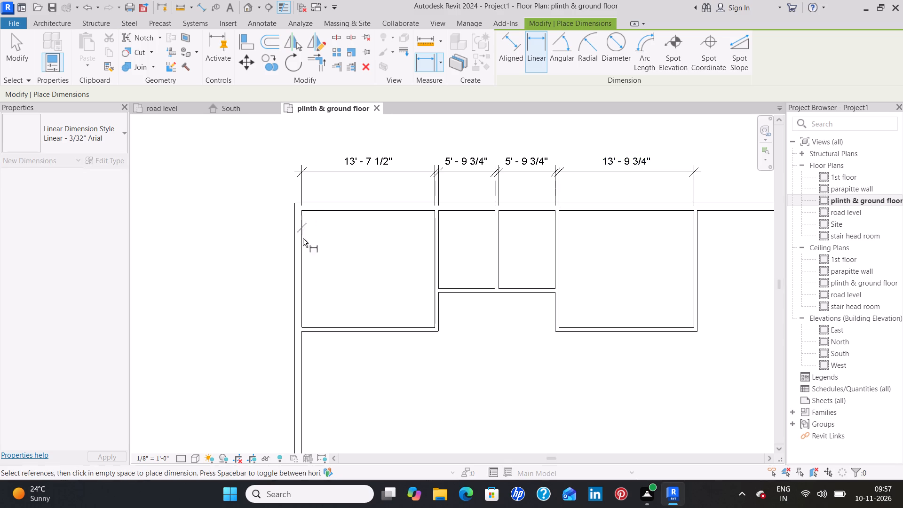
click(301, 328)
click(267, 313)
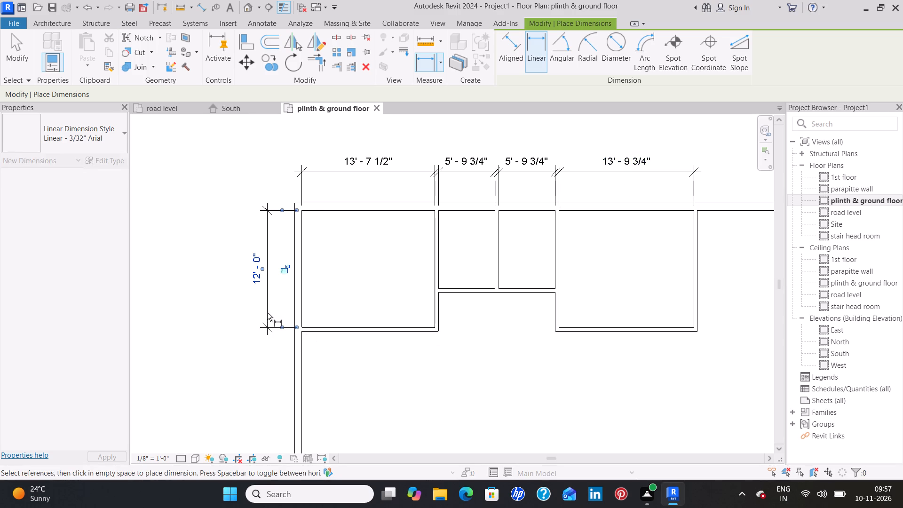
click(438, 210)
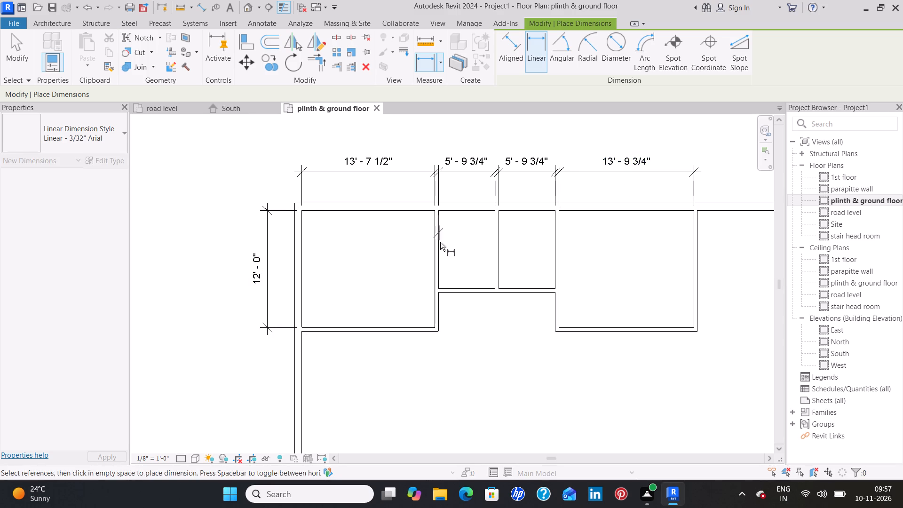
click(437, 288)
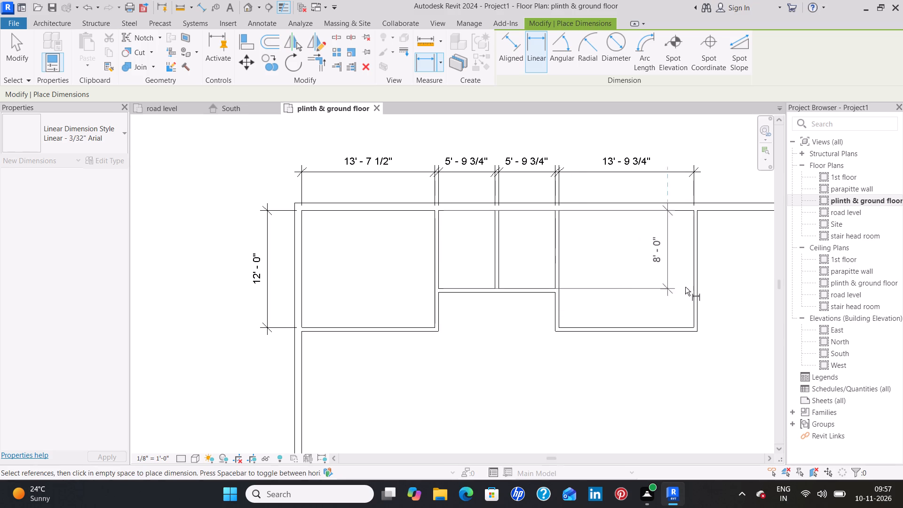
click(736, 286)
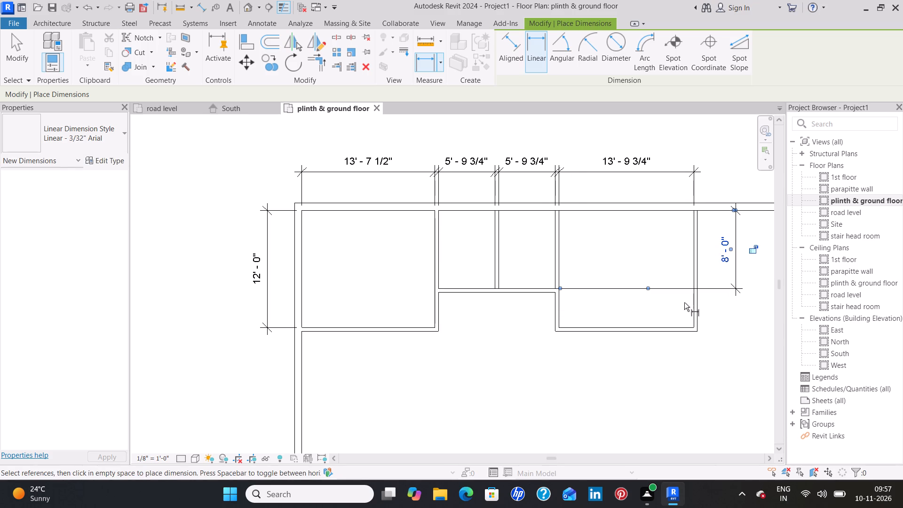
key(Escape)
Dimension Bedroom 2's inside north-south depth, placing it just east of the existing toilet depth dimension.
click(693, 210)
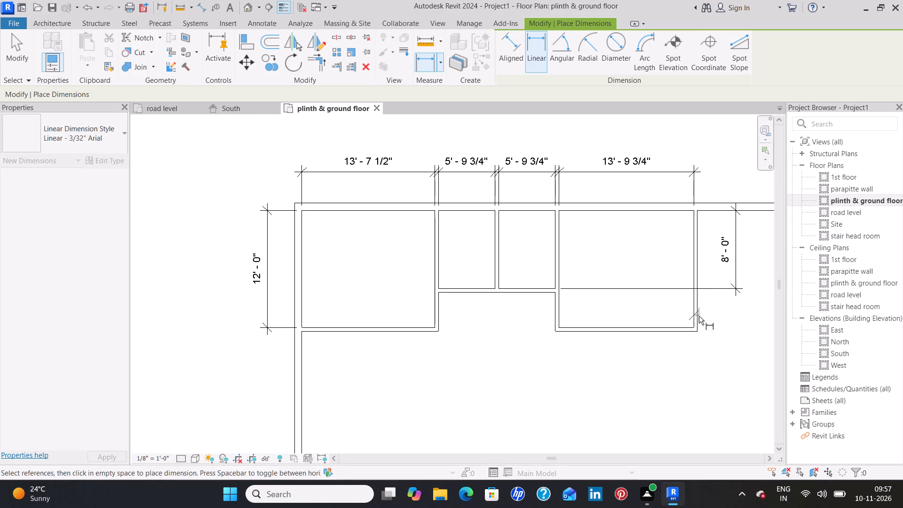
click(695, 328)
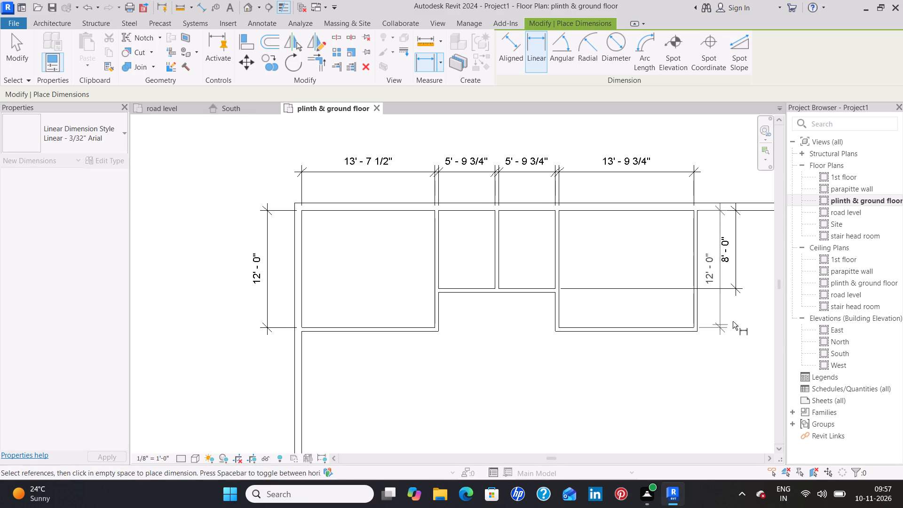
click(763, 316)
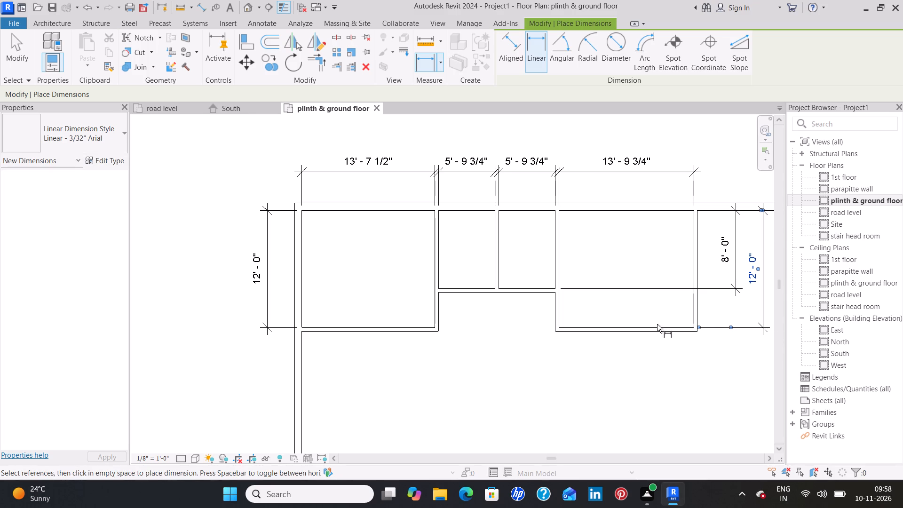
key(Escape)
key(Escape)
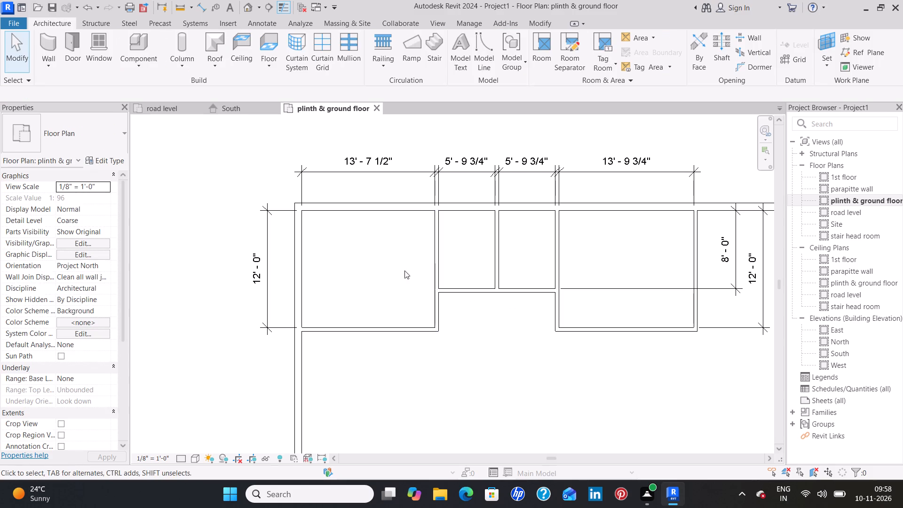
Move the partition between Bedroom 1 and the toilet so that Bedroom 1's inside width is 14'.
click(433, 264)
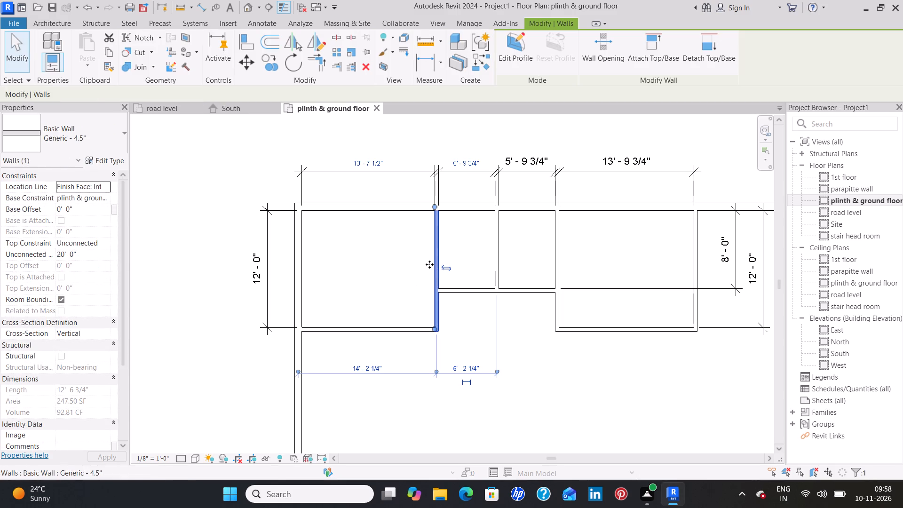
key(Right)
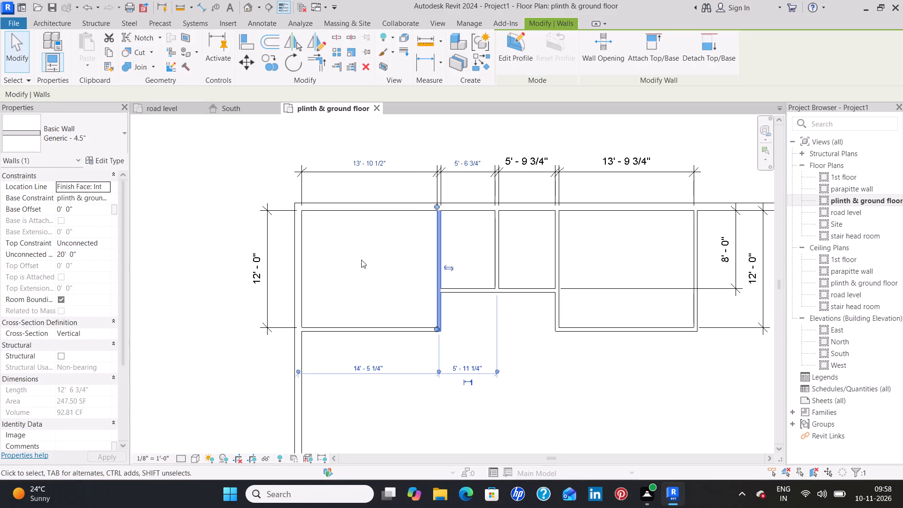
key(Right)
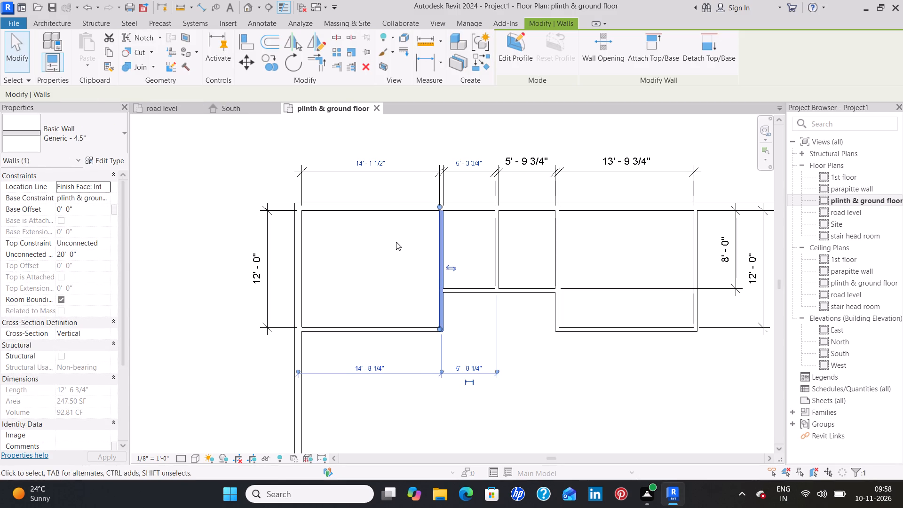
scroll(389, 202, up, 7)
middle_drag(375, 169, 350, 253)
scroll(350, 254, up, 1)
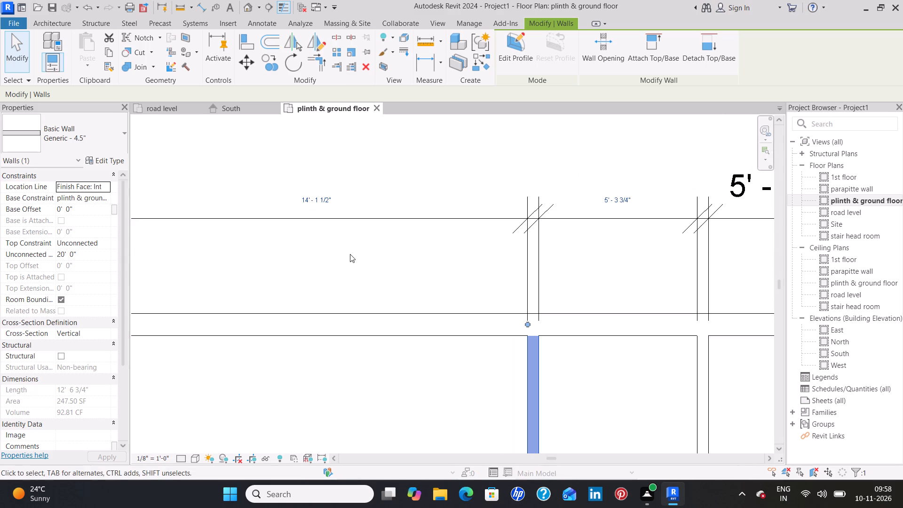
key(Left)
key(Left)
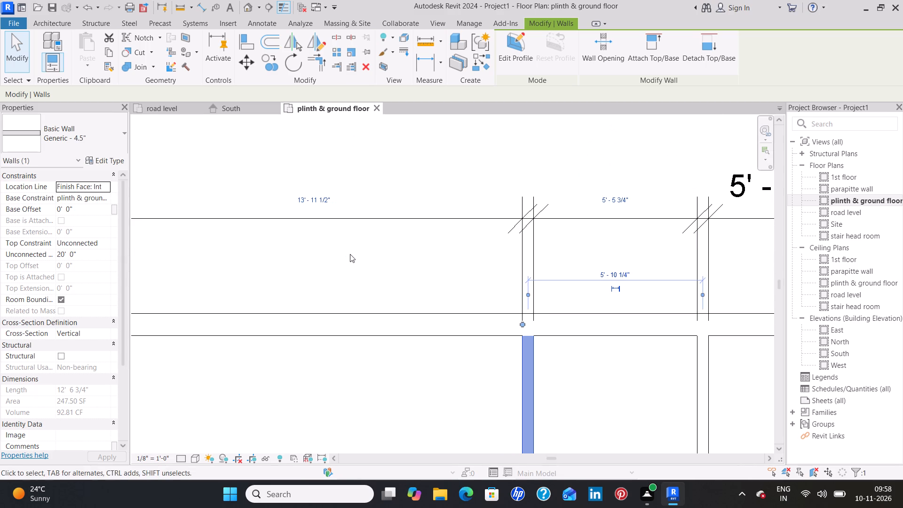
scroll(336, 192, up, 5)
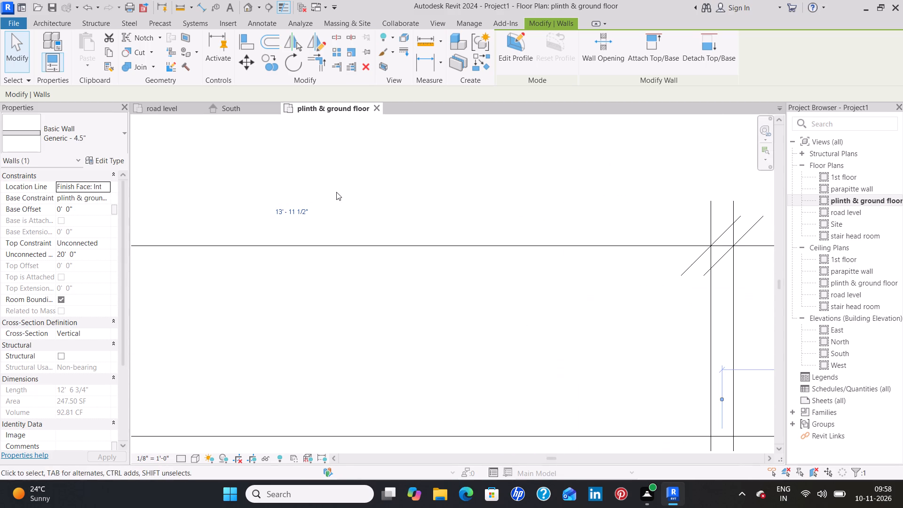
click(304, 211)
key(BackSpace)
text(14')
key(Return)
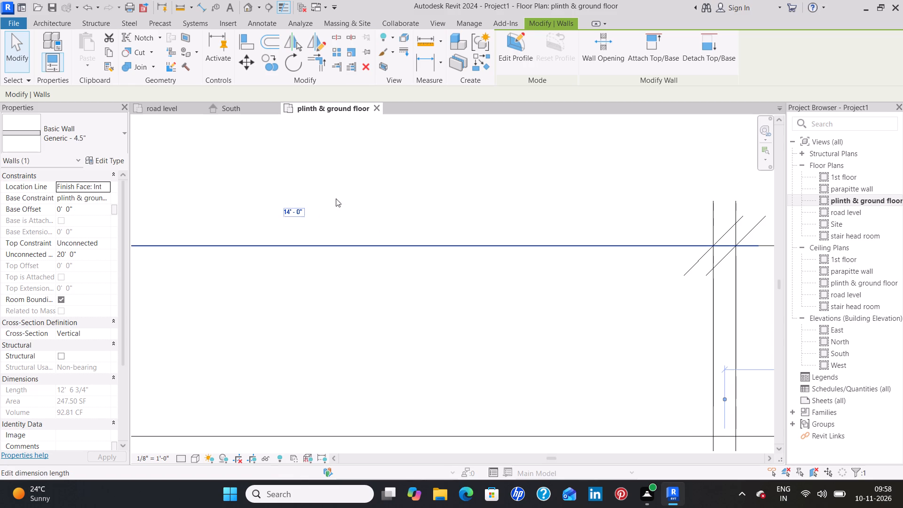
click(428, 194)
Move the partition between the toilet and the pooja room so that the toilet's inside width is 6'.
scroll(428, 194, down, 7)
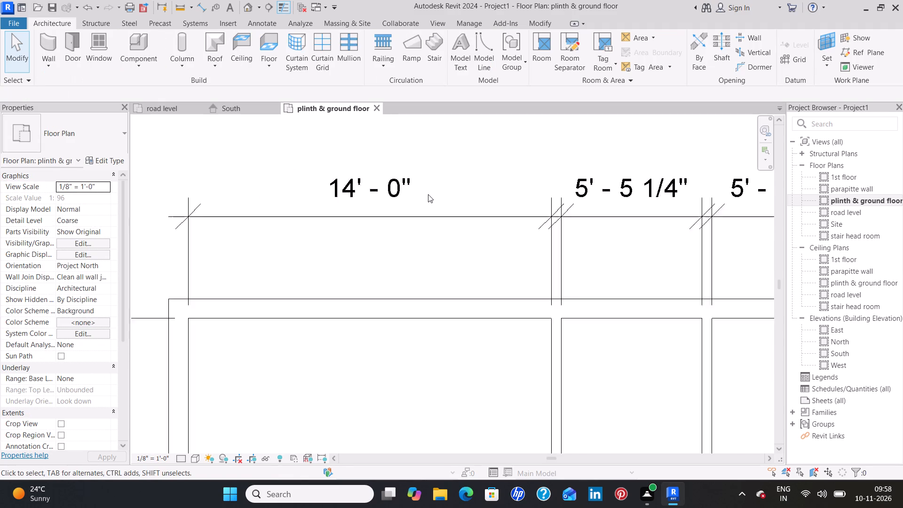
scroll(428, 194, down, 6)
click(533, 284)
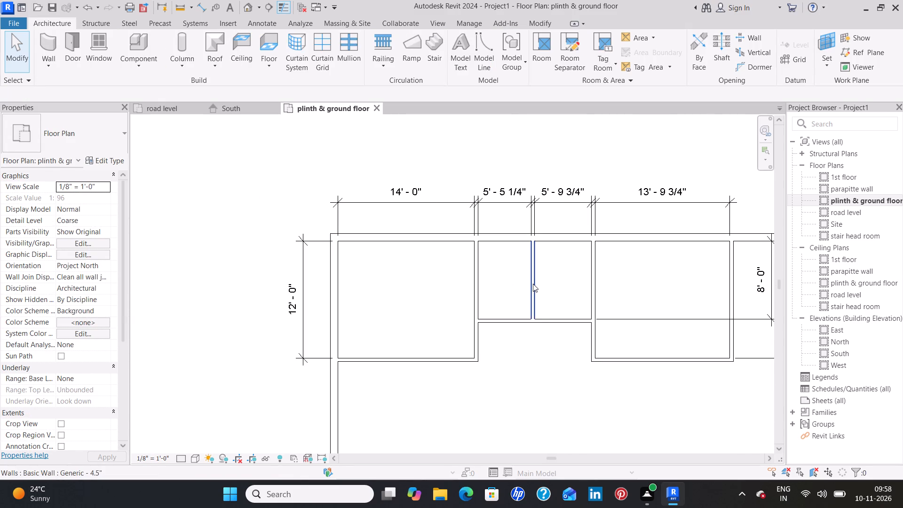
middle_drag(510, 196, 324, 265)
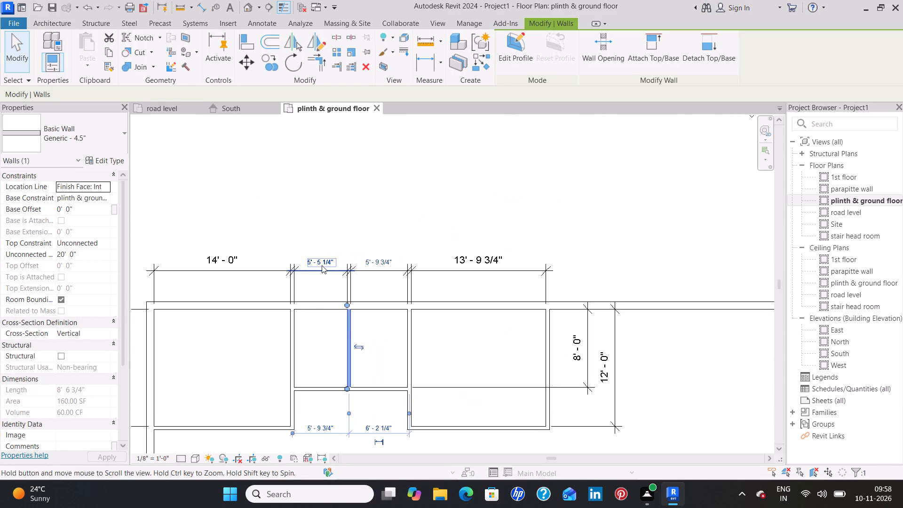
click(321, 264)
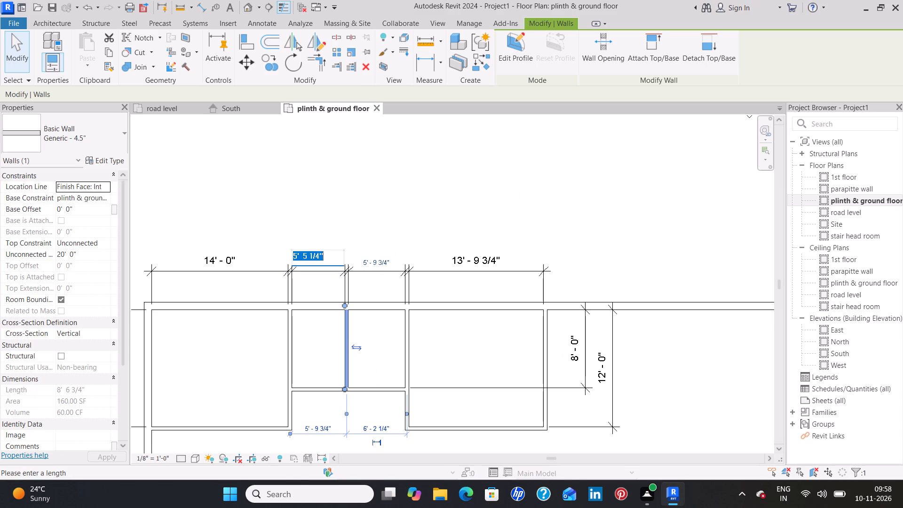
key(BackSpace)
text(6')
key(Return)
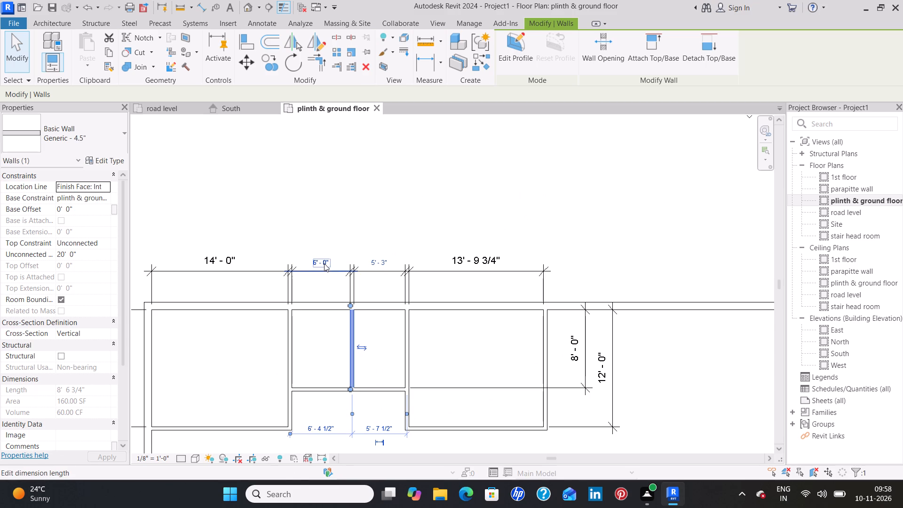
click(374, 259)
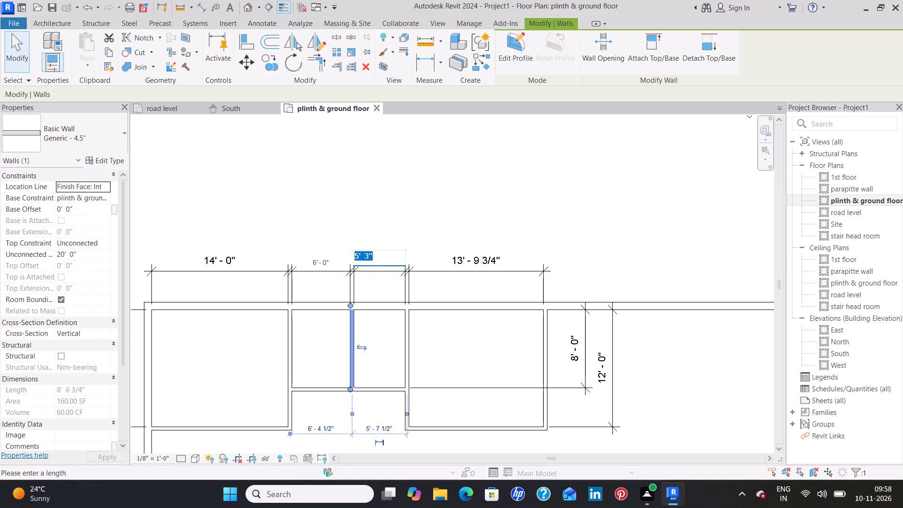
click(404, 245)
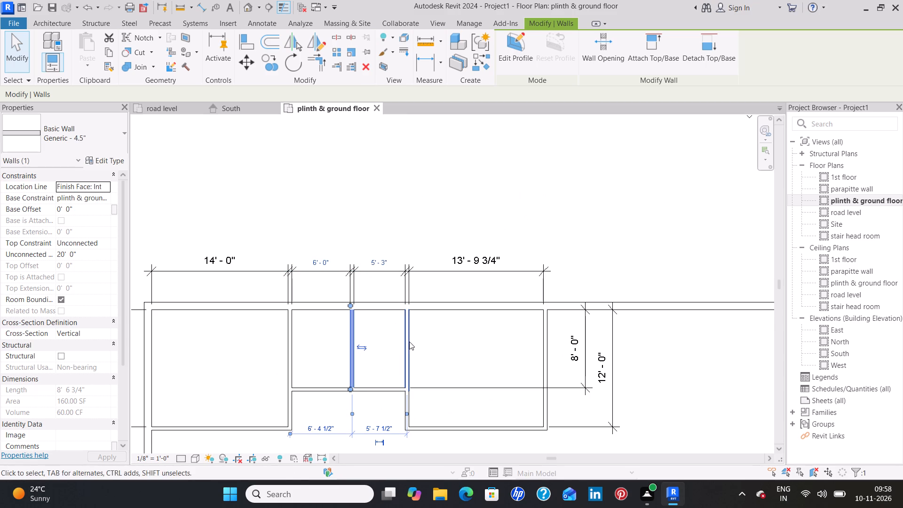
Move the pooja room's east wall so that its inside width is 6'.
click(405, 344)
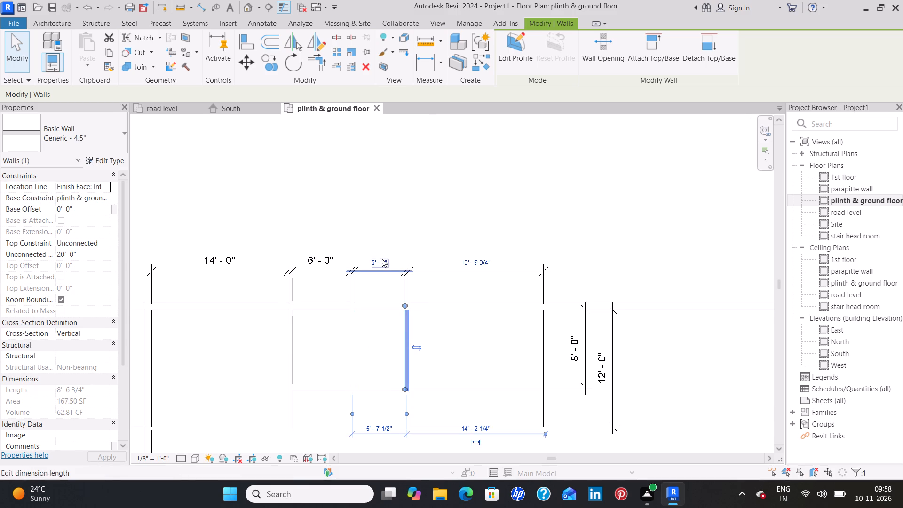
click(383, 262)
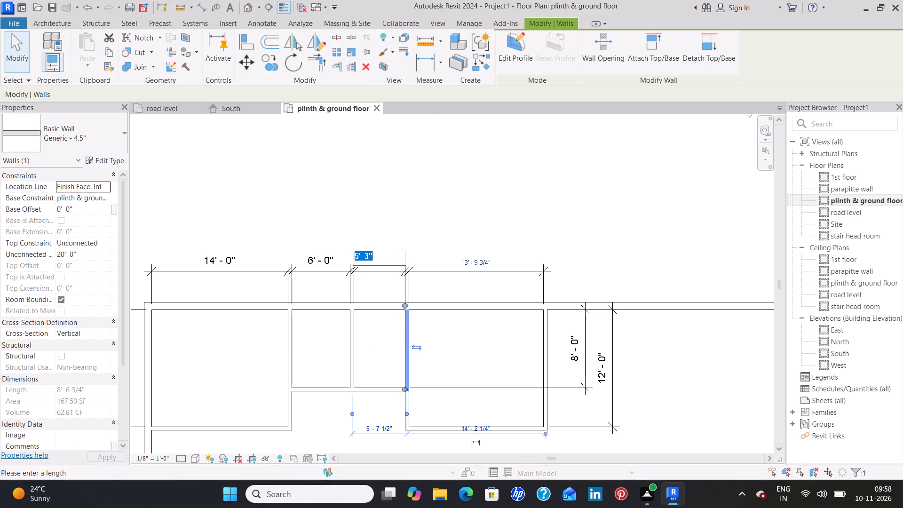
key(BackSpace)
text(6')
key(Return)
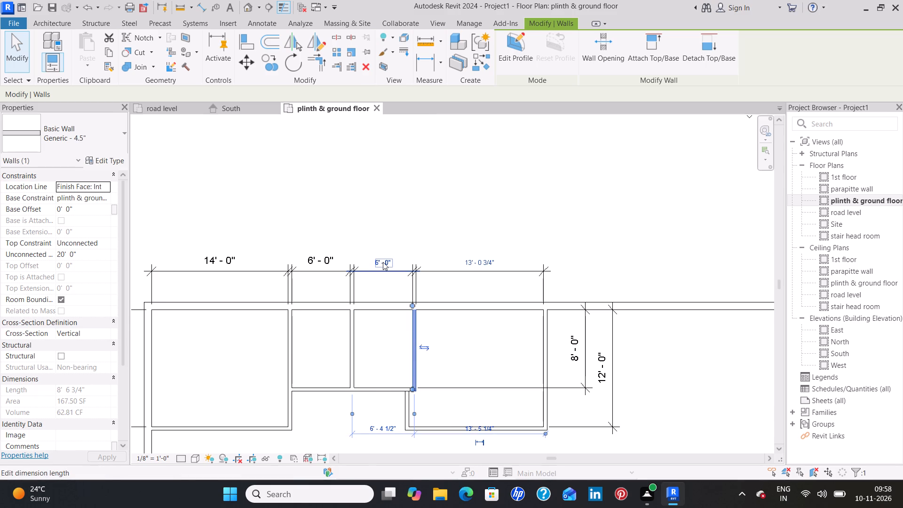
click(431, 238)
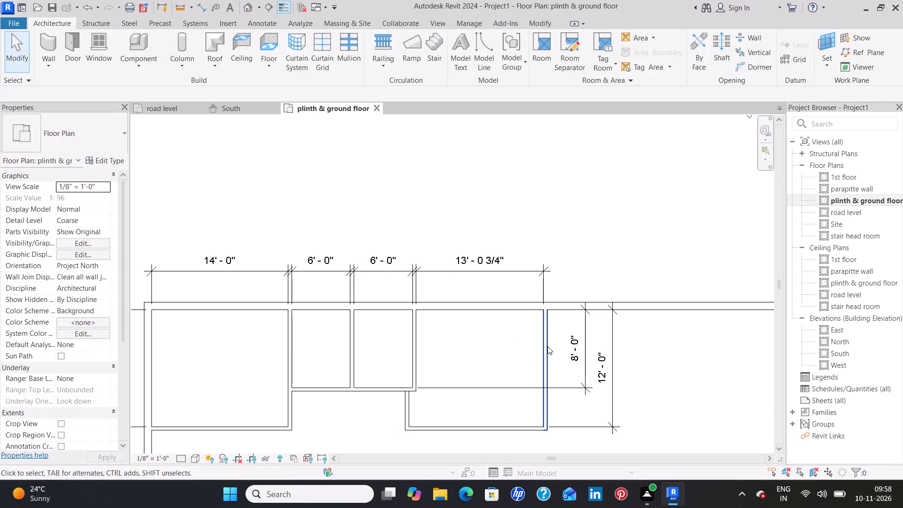
Move Bedroom 2's east wall so that the room's inside width is 14'.
click(547, 346)
click(483, 264)
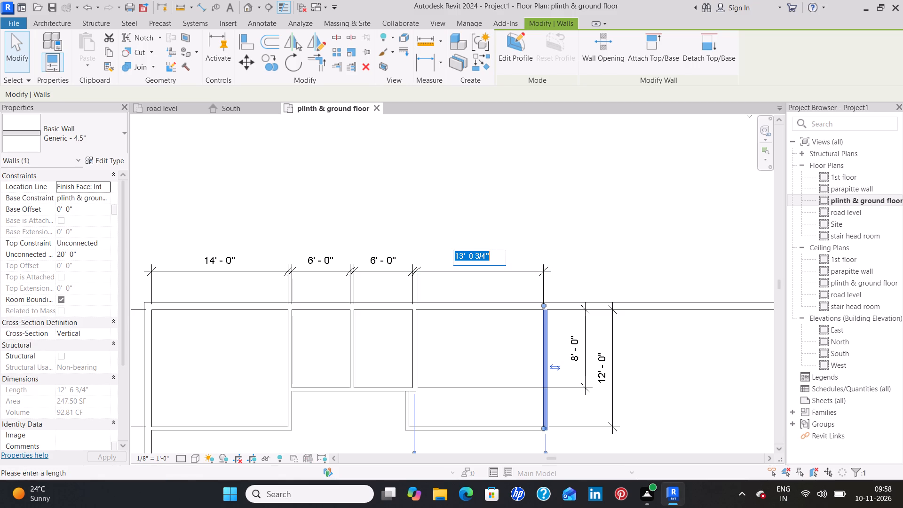
key(BackSpace)
text(14')
key(Return)
click(545, 230)
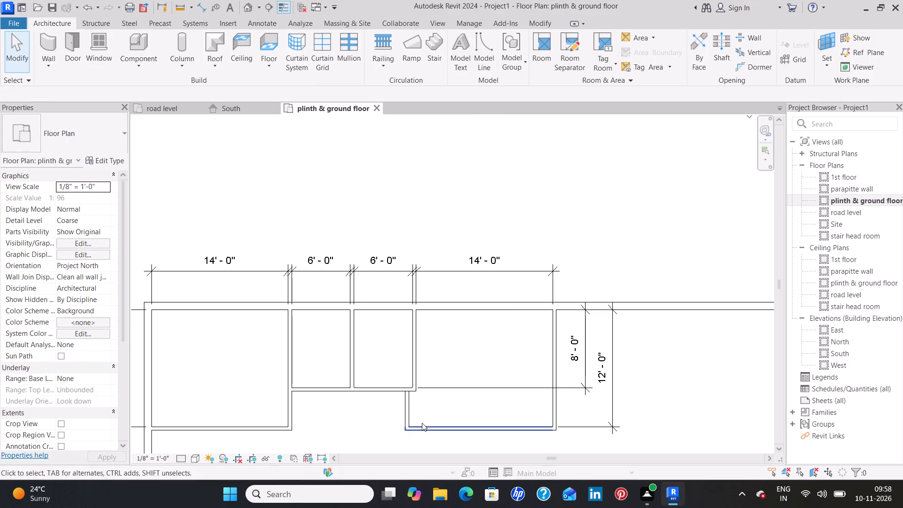
Nudge the short lower segment of Bedroom 2's west wall eastward into line with the pooja room's east wall.
middle_drag(476, 365, 499, 226)
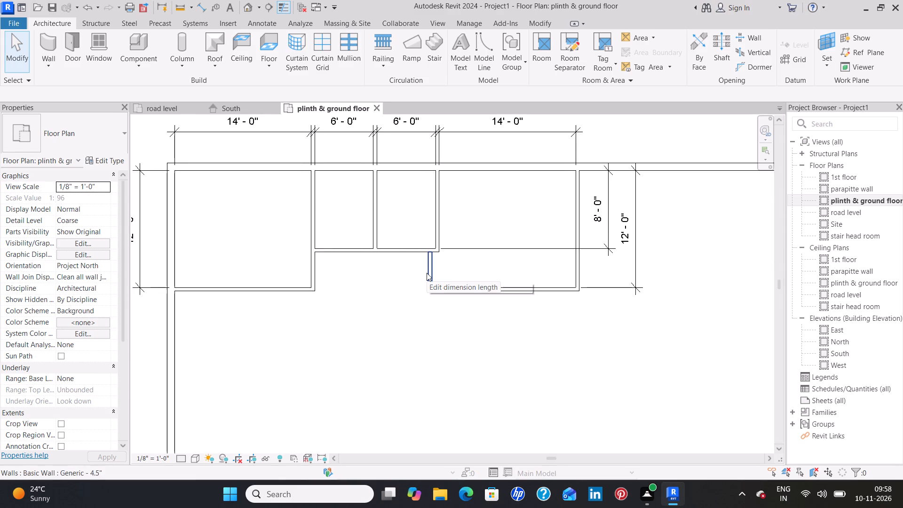
click(427, 273)
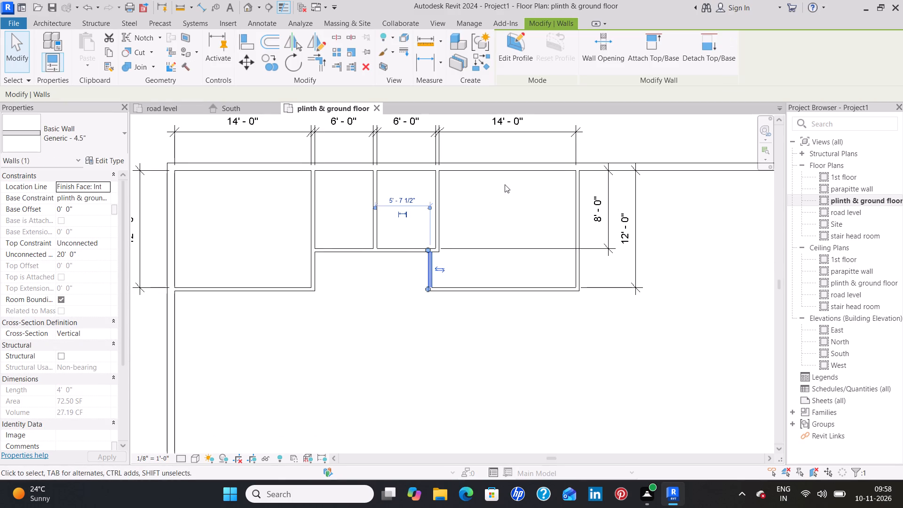
key(Right)
key(Right)
key(Right)
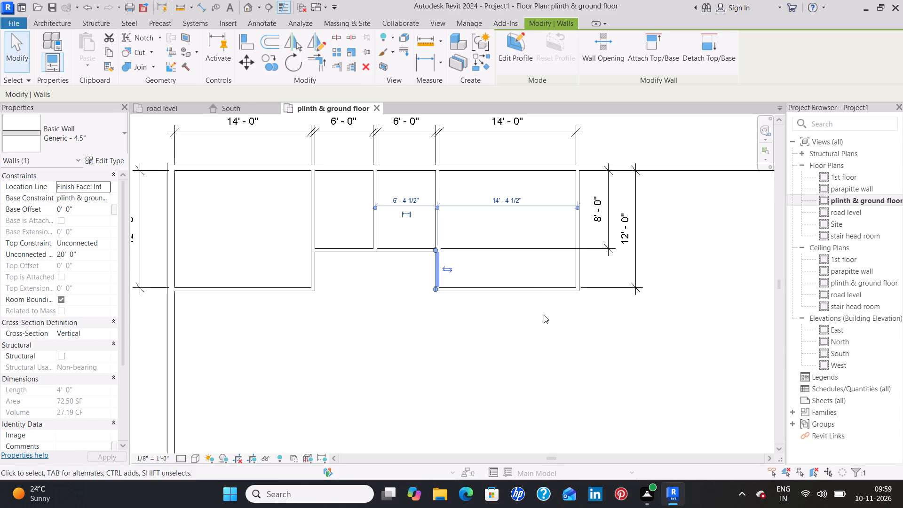
click(525, 266)
Examine the imported plan around Bedroom 2, the kitchen and the utility against the modelled walls.
scroll(399, 301, down, 2)
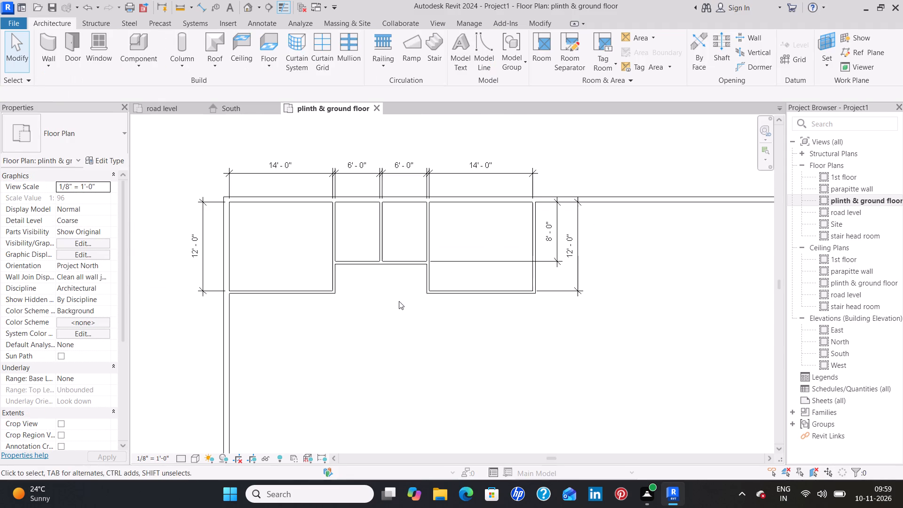
middle_drag(392, 300, 417, 233)
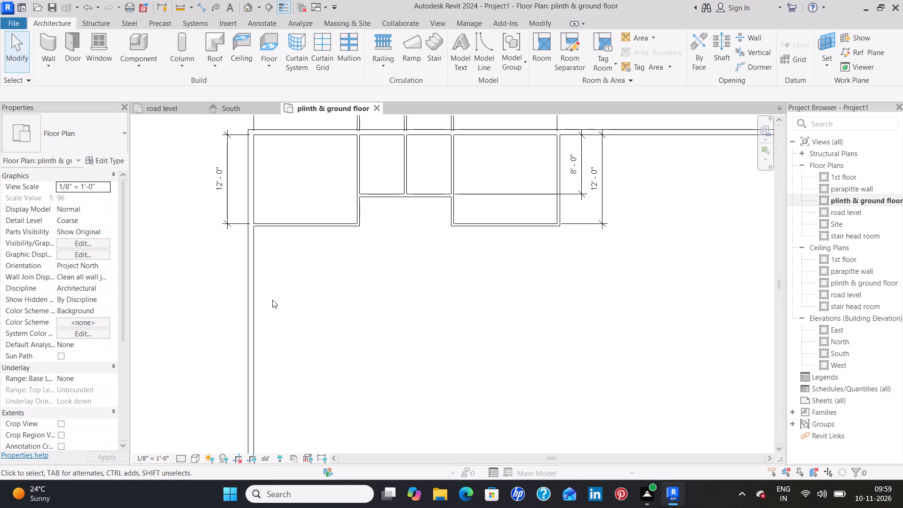
scroll(309, 270, down, 7)
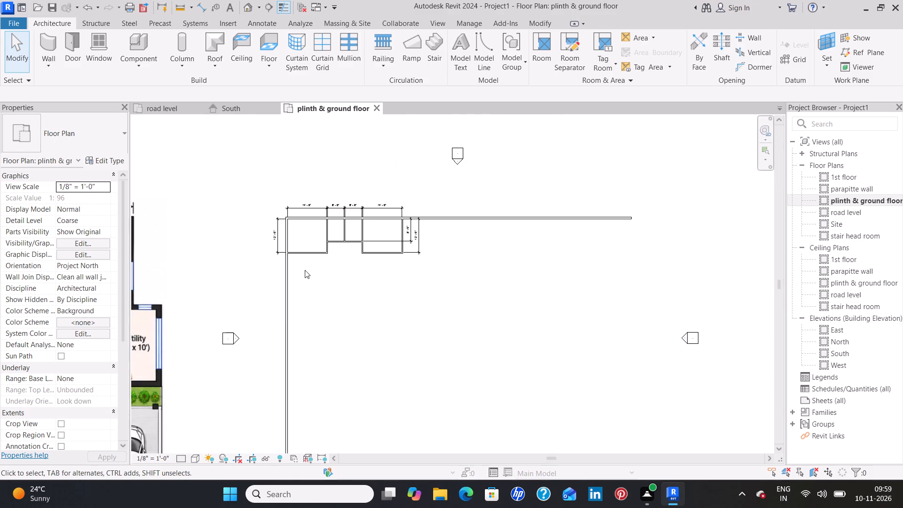
middle_drag(207, 303, 335, 295)
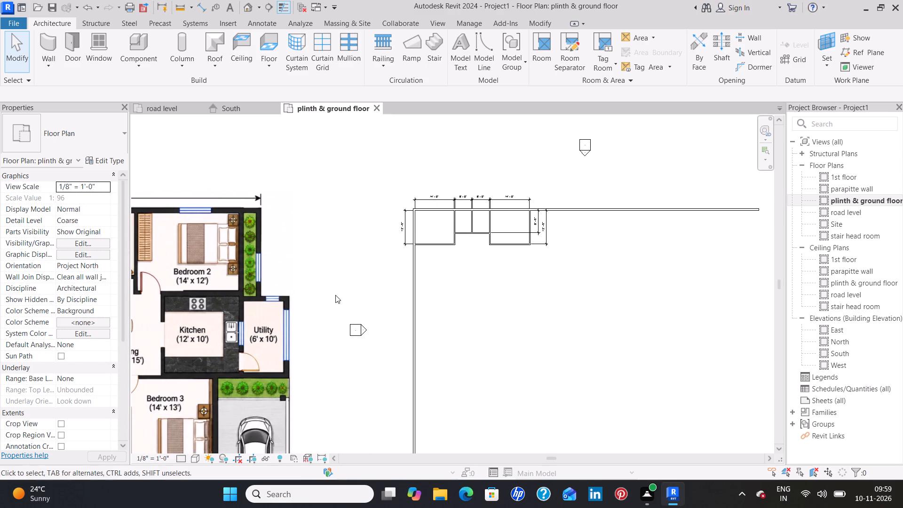
middle_drag(253, 301, 303, 296)
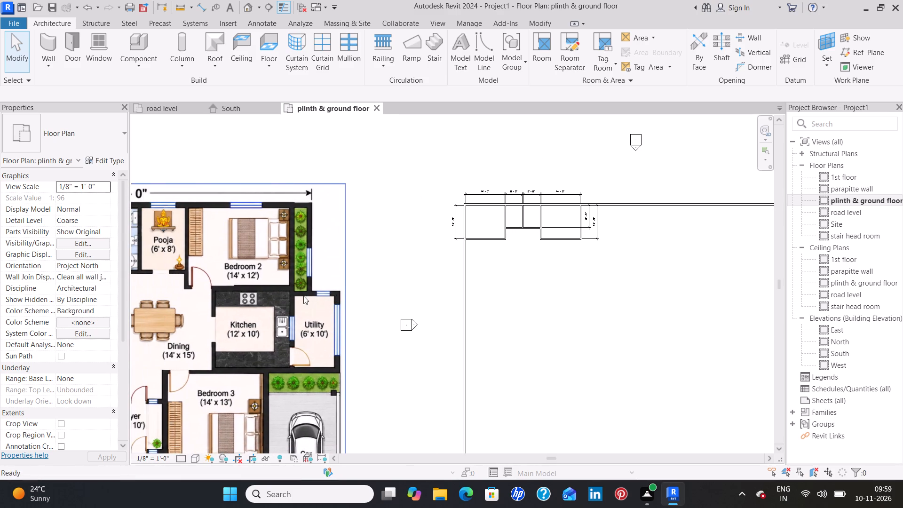
middle_drag(552, 294, 363, 306)
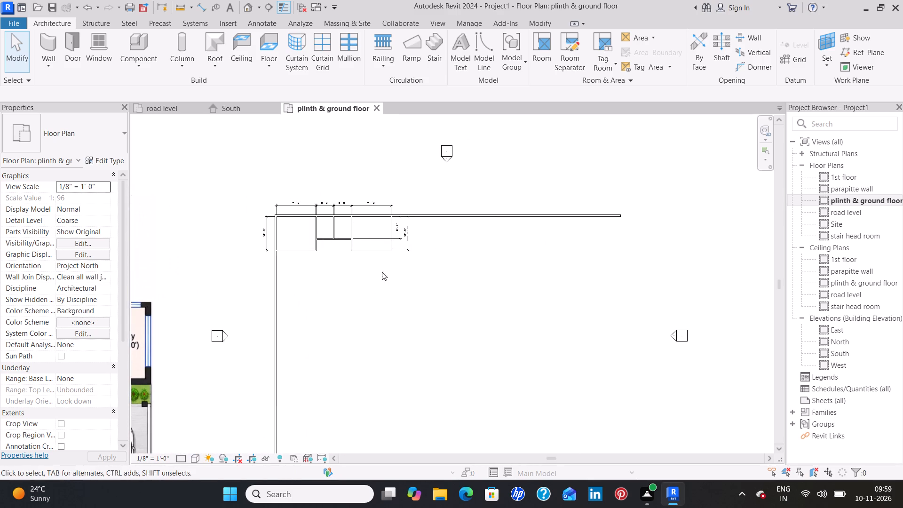
Draw a Generic - 9" wall 12' long over Bedroom 2's east wall, from the north wall down to the south wall.
scroll(388, 257, up, 9)
middle_drag(359, 201, 359, 293)
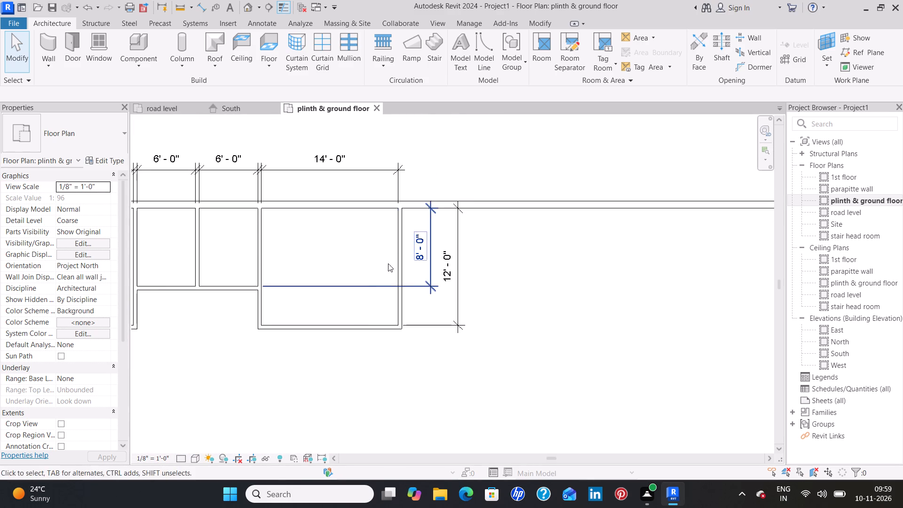
click(43, 41)
click(106, 141)
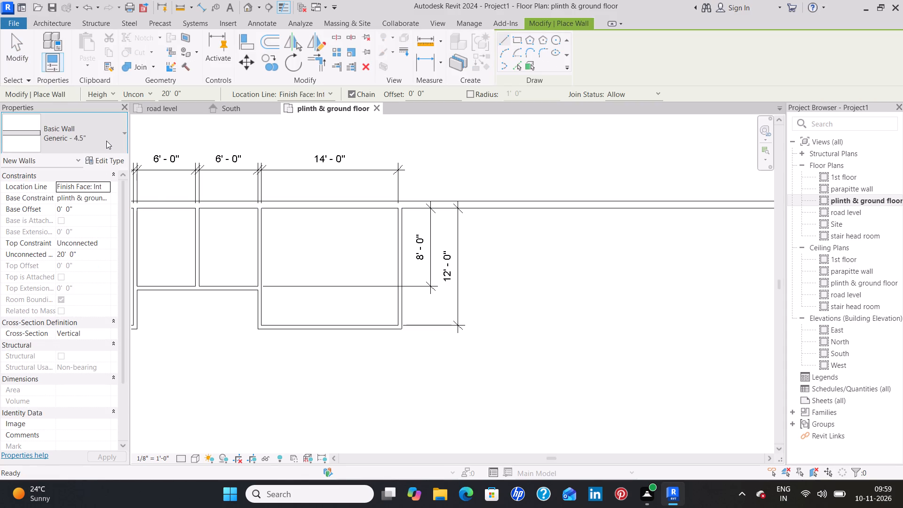
click(73, 342)
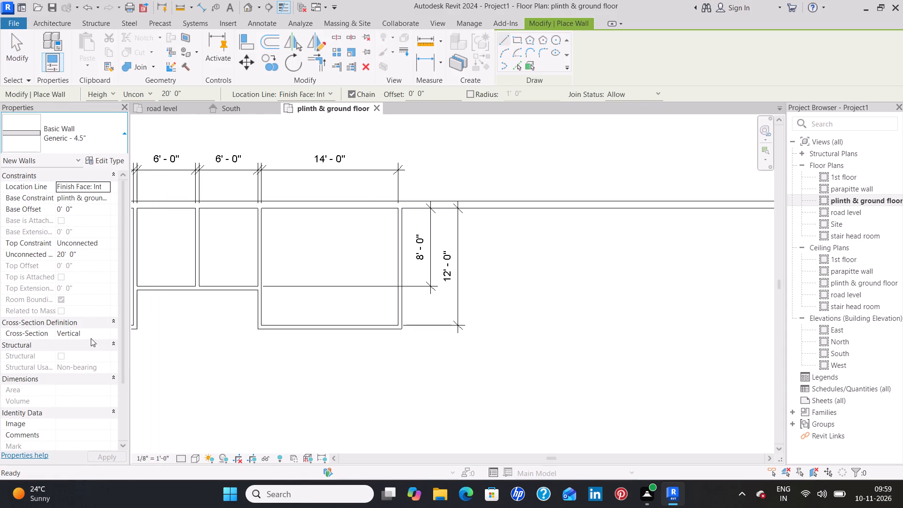
click(397, 210)
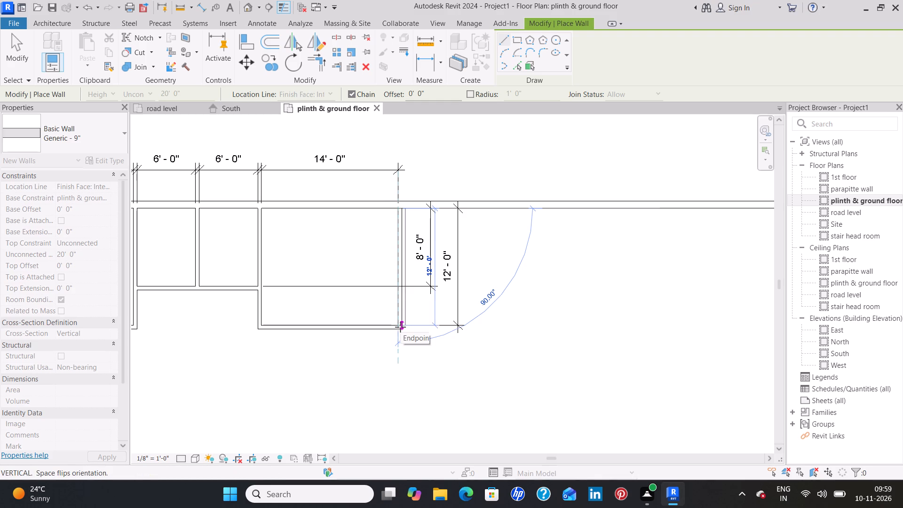
click(400, 329)
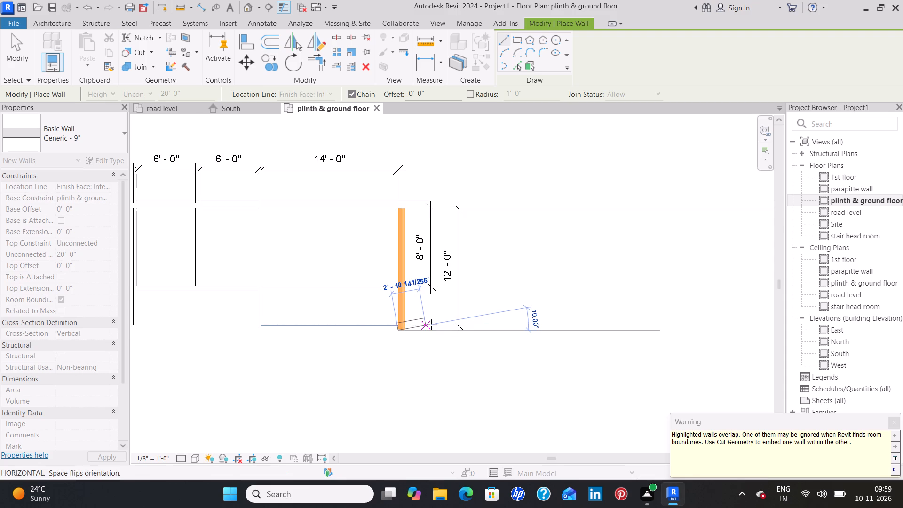
key(Escape)
key(Escape)
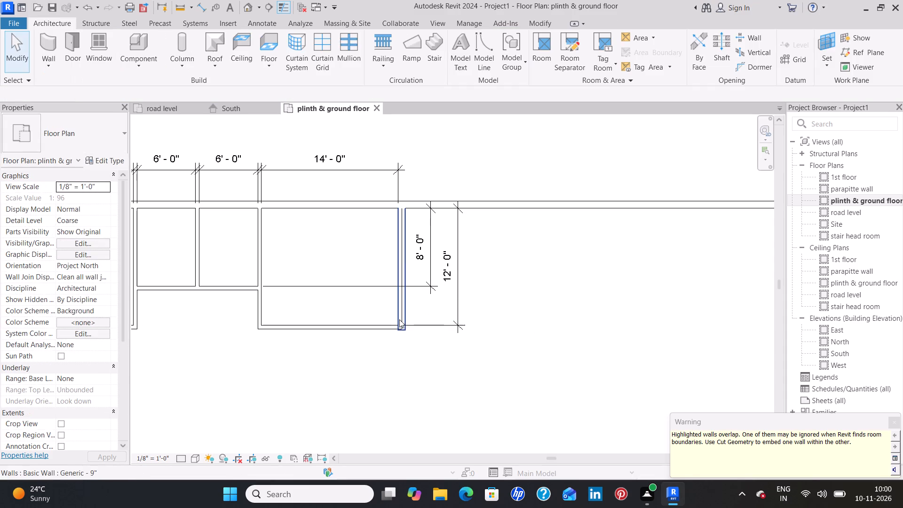
Nudge the new 9" wall eastward clear of Bedroom 2's old 4.5" east wall and delete the 4.5" wall.
scroll(402, 268, up, 6)
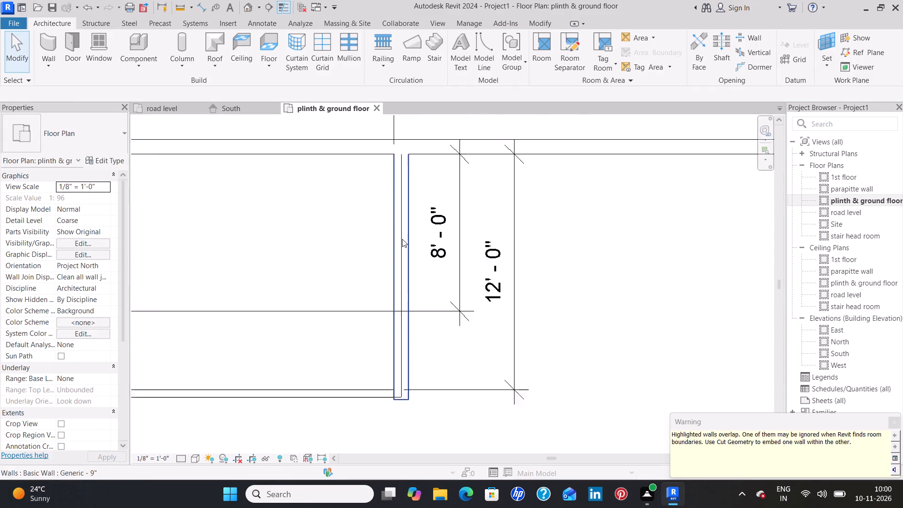
scroll(402, 239, up, 2)
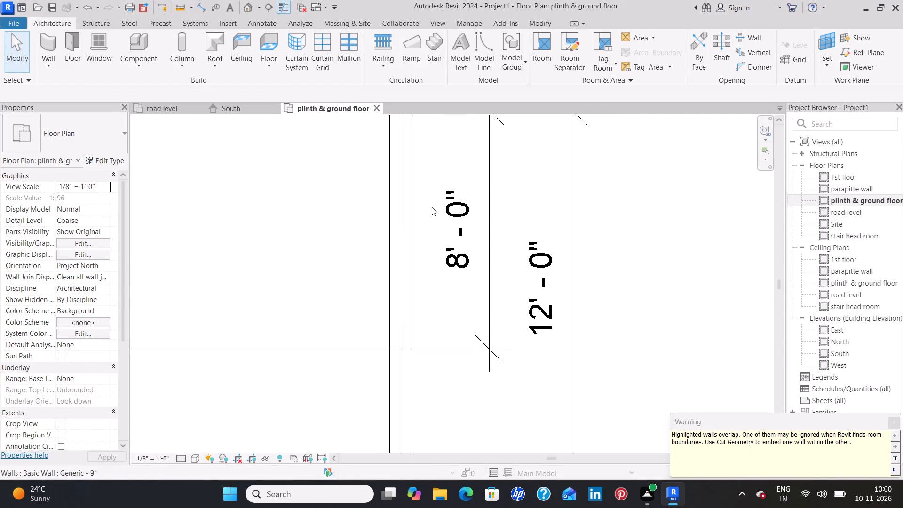
scroll(431, 208, down, 4)
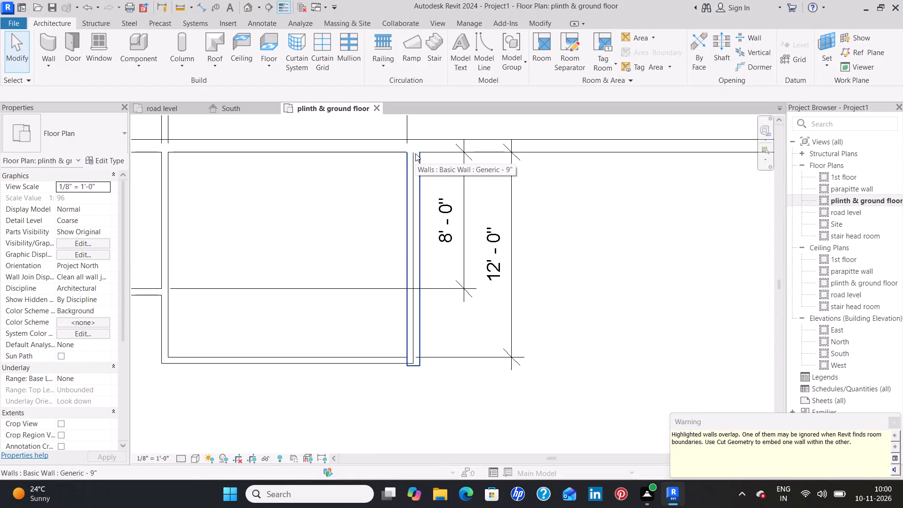
click(417, 188)
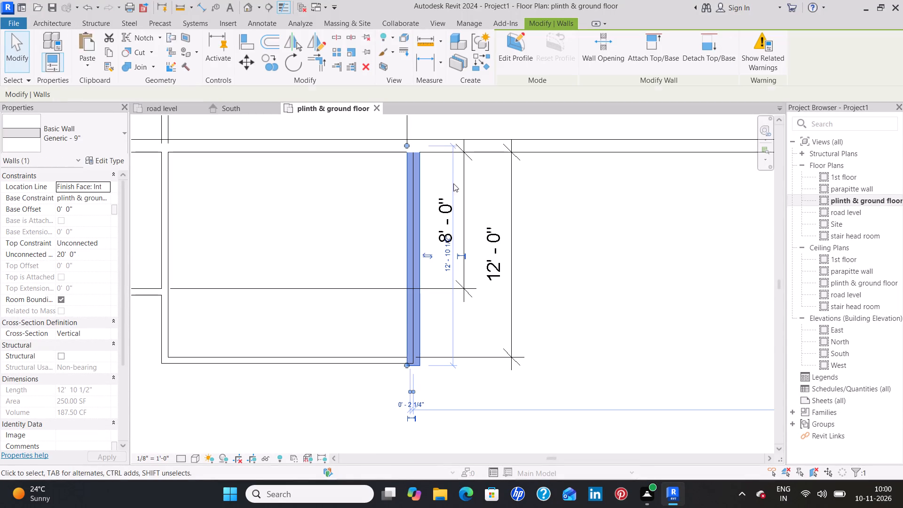
key(Right)
key(Right)
key(Right)
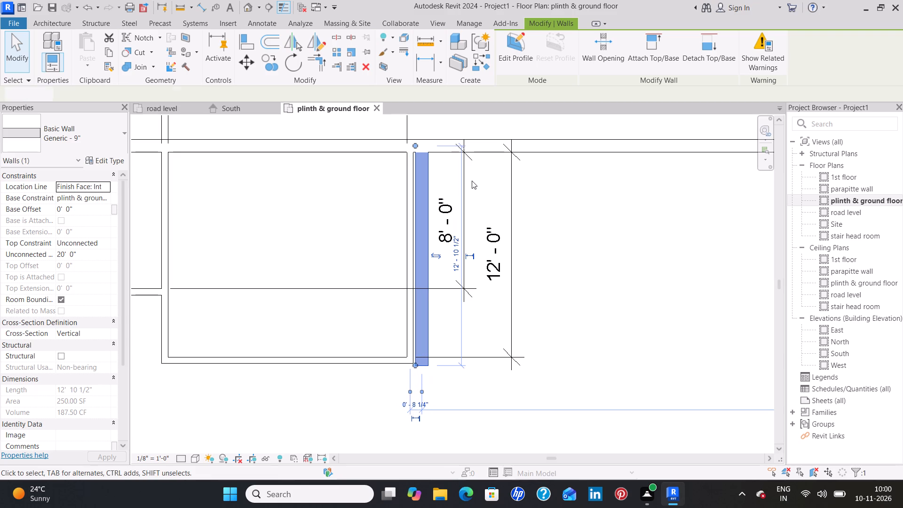
click(406, 217)
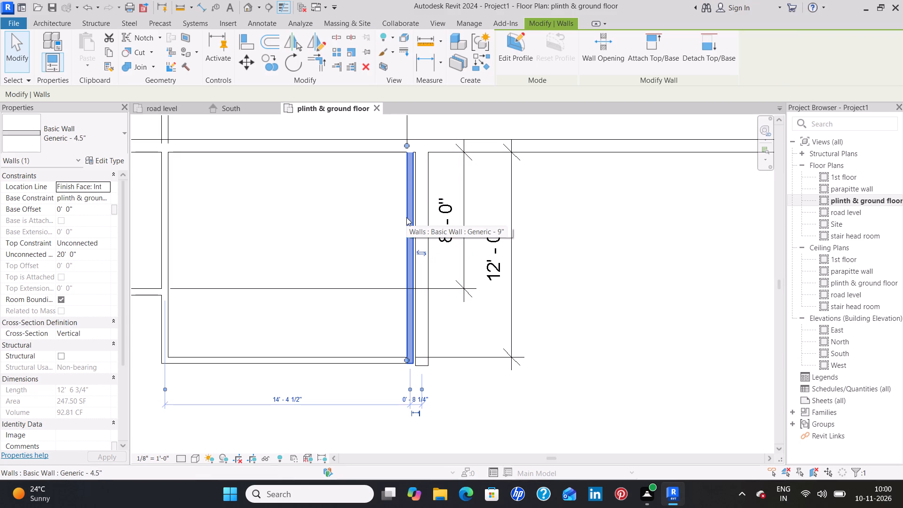
key(Delete)
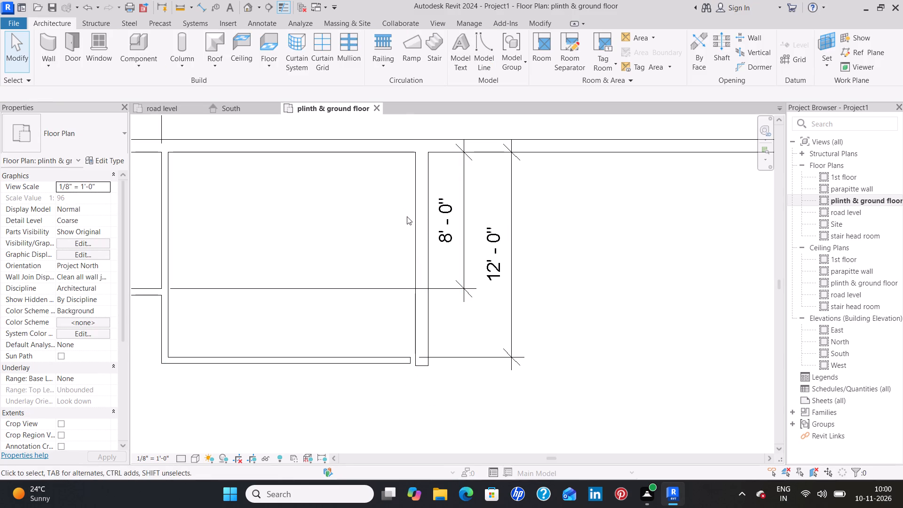
Nudge Bedroom 2's 9" east wall back westward and adjust its lower end so it meets the south wall's east end.
click(412, 214)
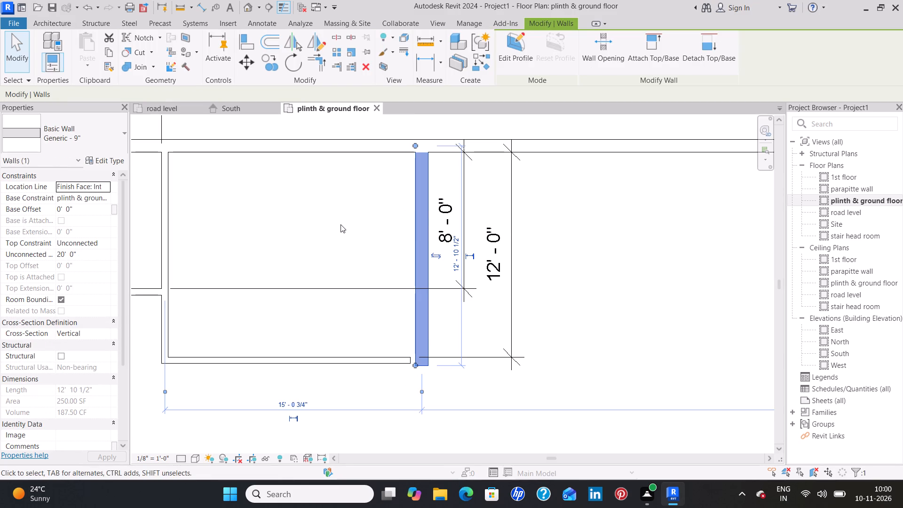
key(Left)
key(Left)
key(Left)
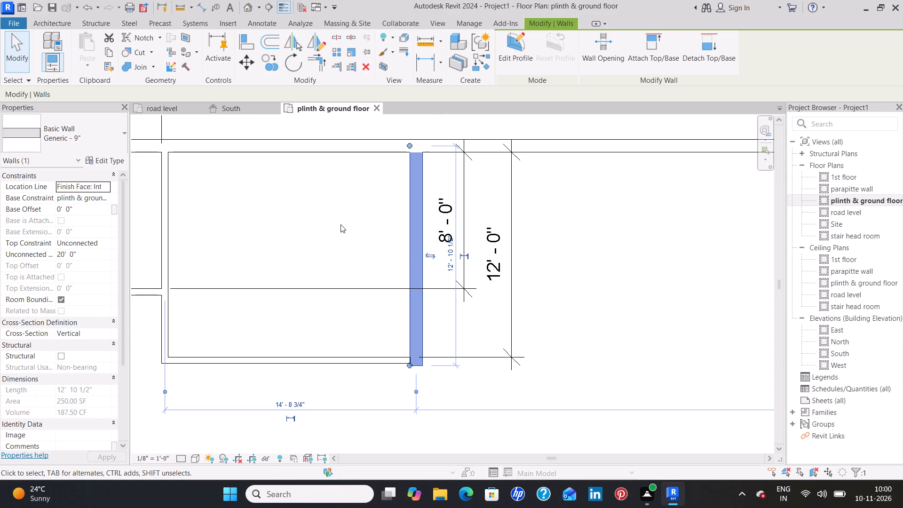
key(Left)
key(Left)
key(Left)
key(Left)
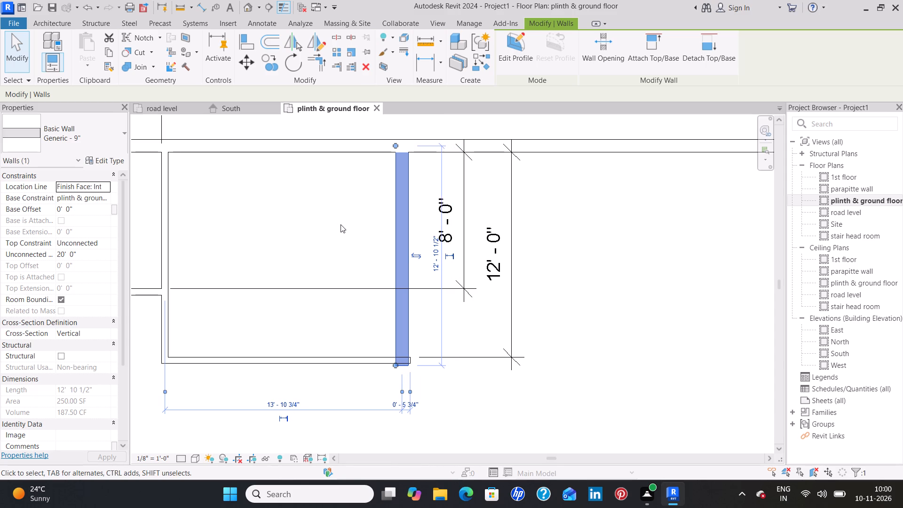
key(Down)
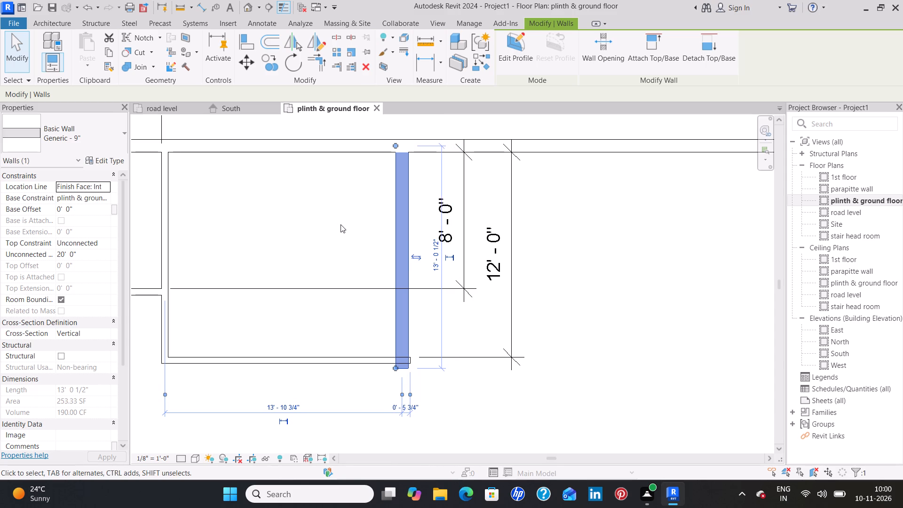
key(Up)
key(Up)
key(Right)
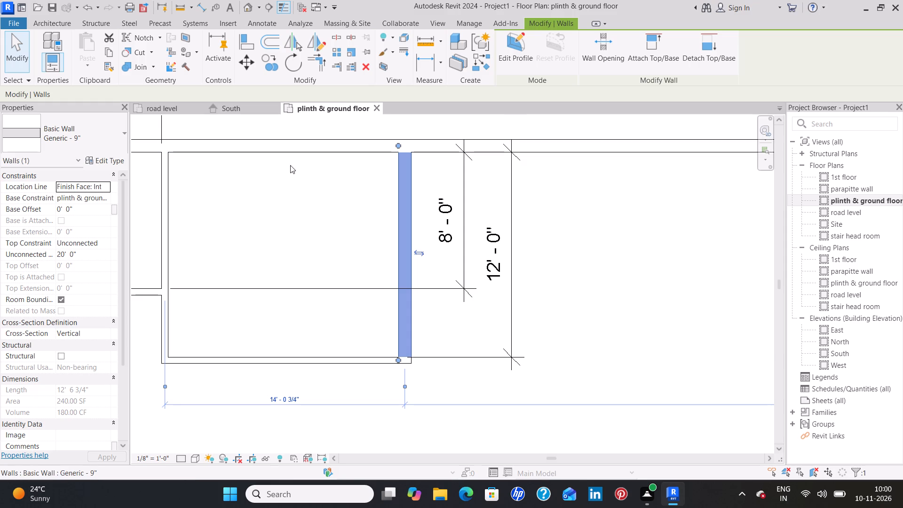
click(292, 188)
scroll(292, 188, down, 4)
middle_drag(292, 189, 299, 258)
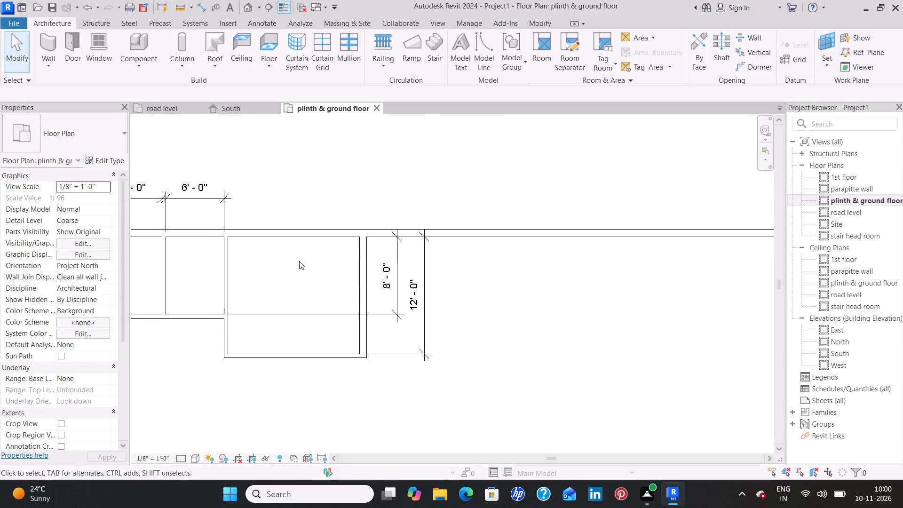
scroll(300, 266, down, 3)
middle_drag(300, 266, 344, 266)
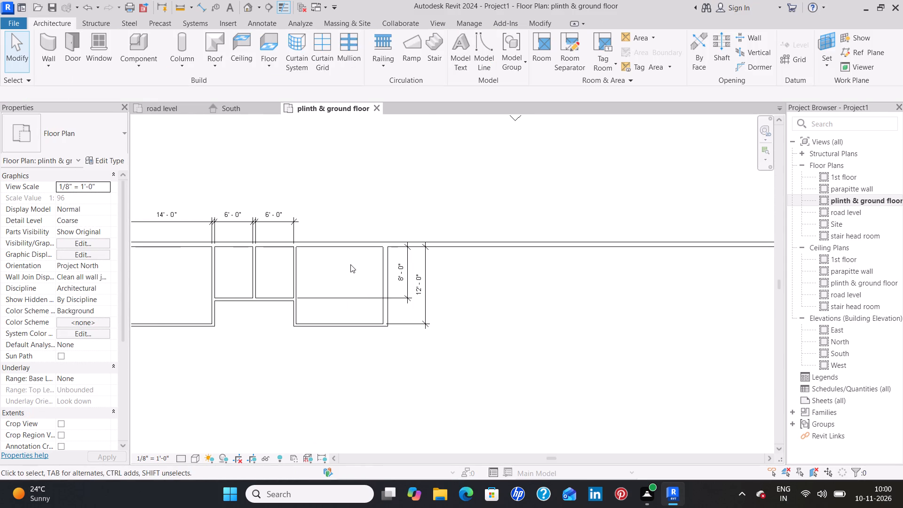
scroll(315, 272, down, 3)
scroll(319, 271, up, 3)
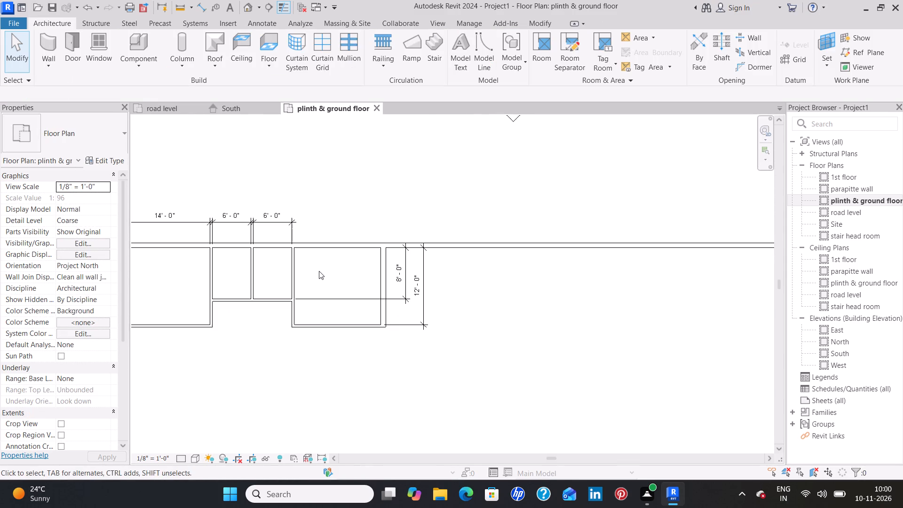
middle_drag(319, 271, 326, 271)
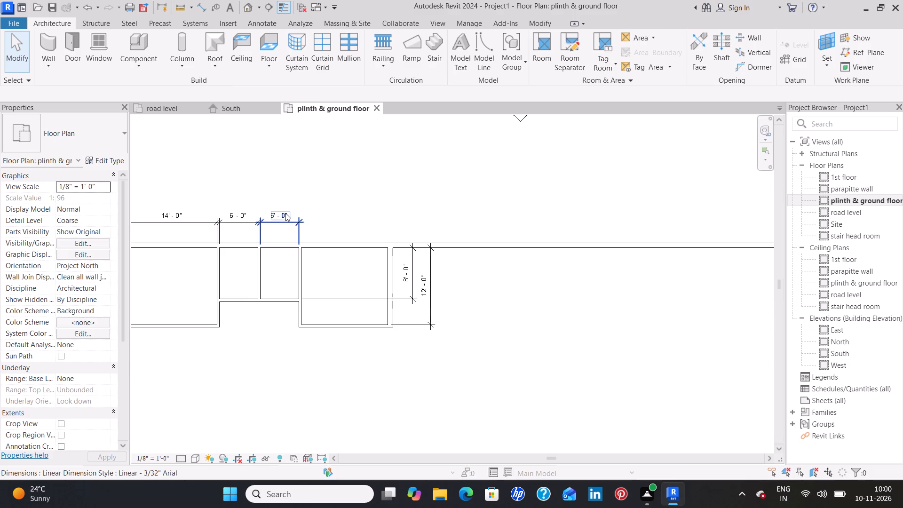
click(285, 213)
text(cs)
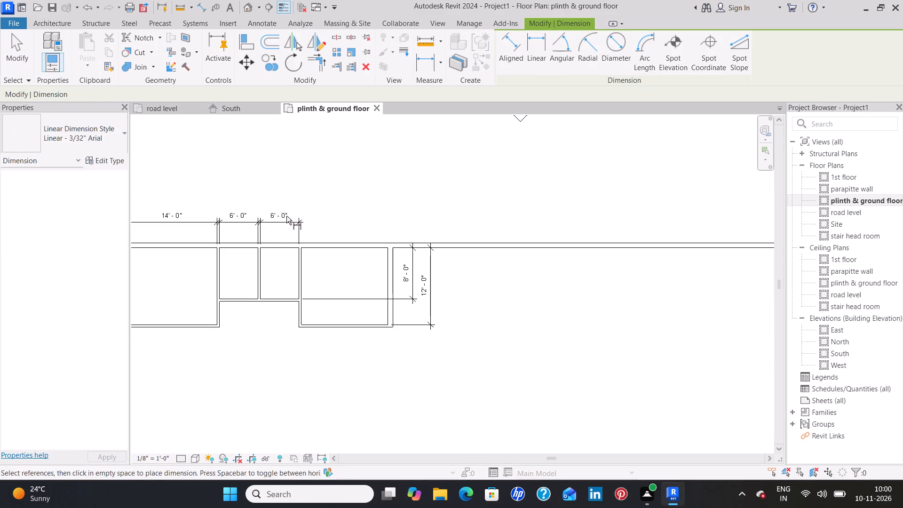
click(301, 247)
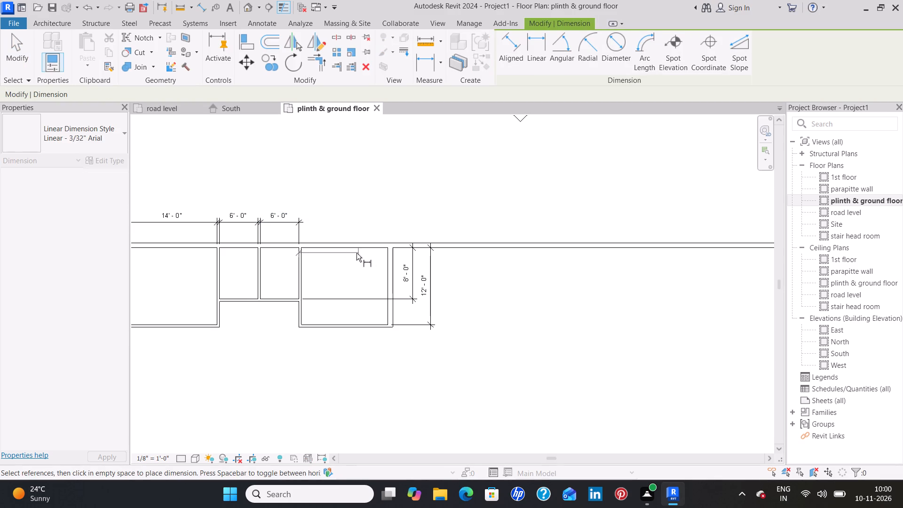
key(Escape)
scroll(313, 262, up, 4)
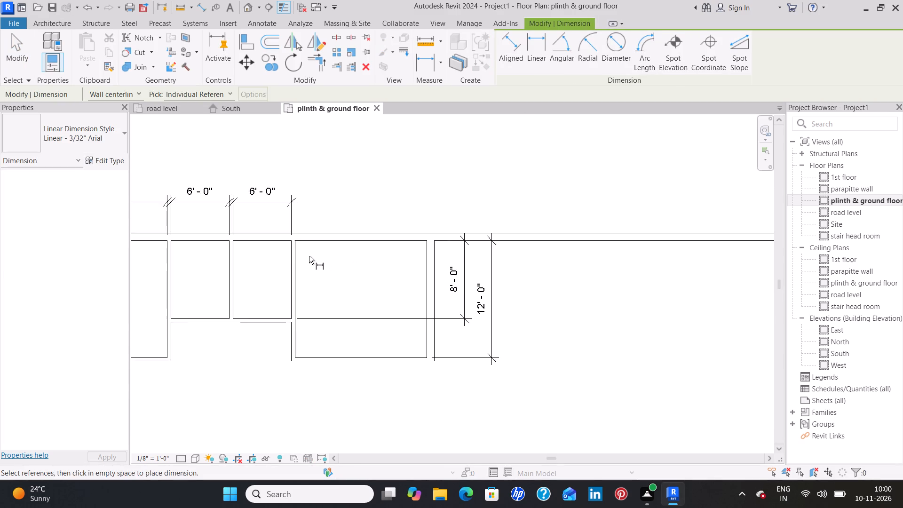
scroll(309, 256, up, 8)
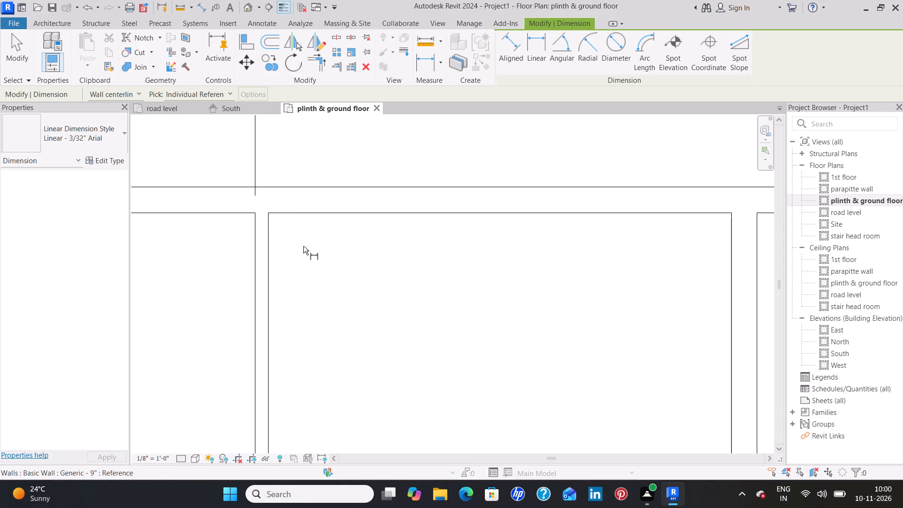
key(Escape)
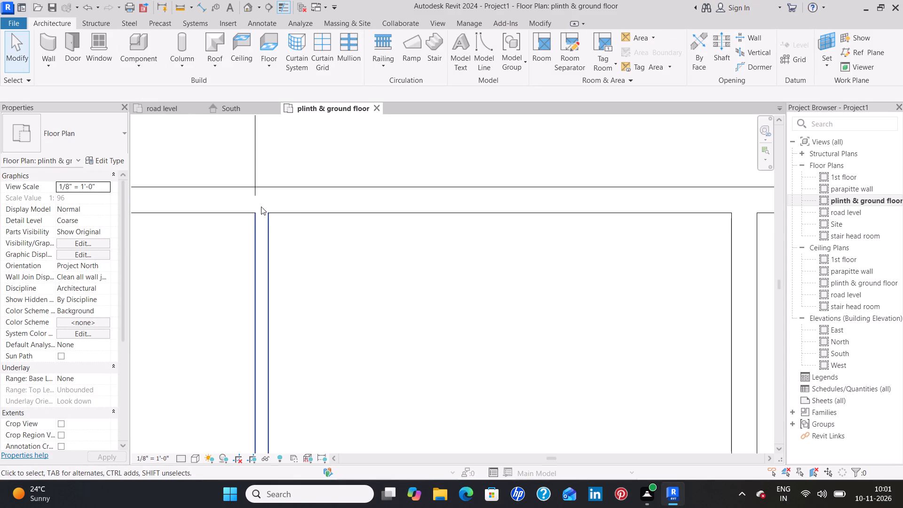
Add a linear dimension for Bedroom 2's inside width above the north wall, in line with the existing room-width dimensions.
click(203, 7)
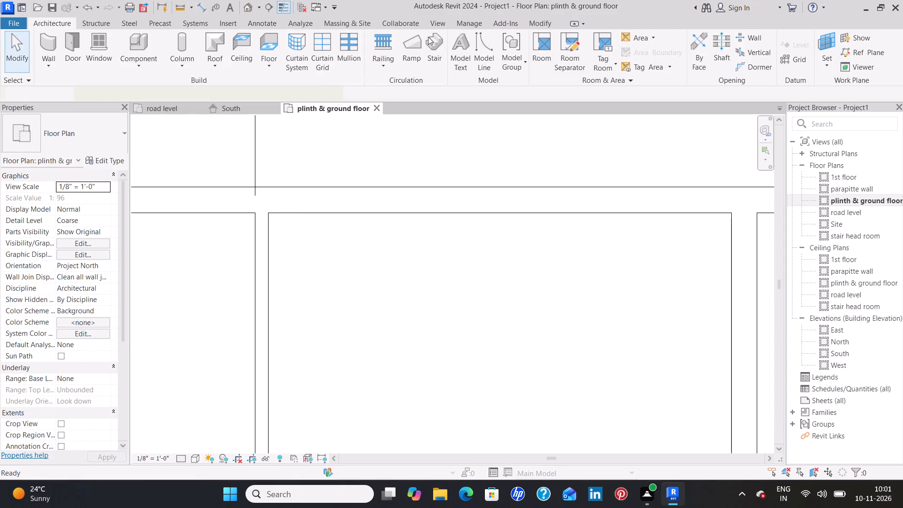
click(535, 62)
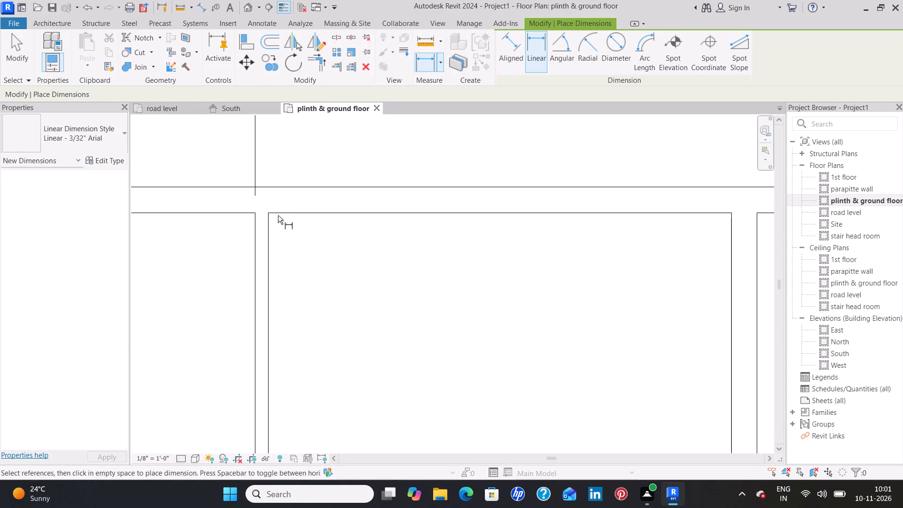
click(272, 215)
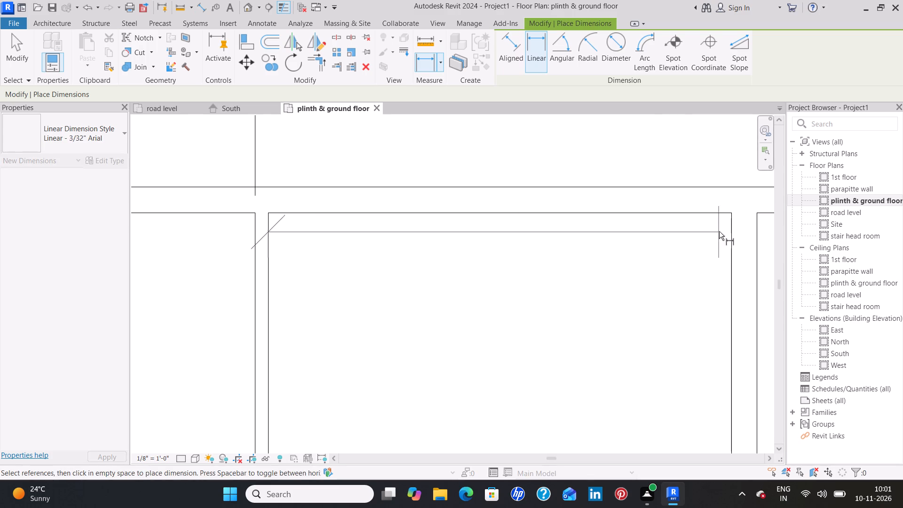
click(729, 220)
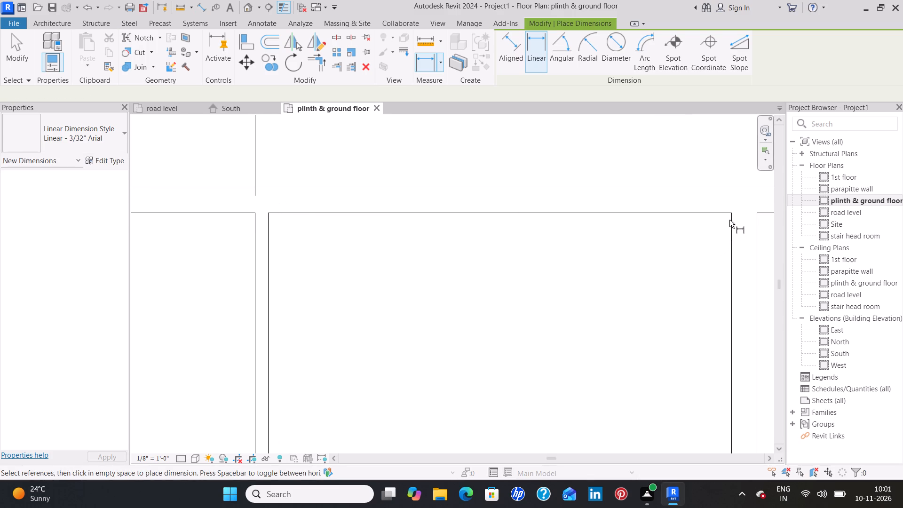
click(731, 212)
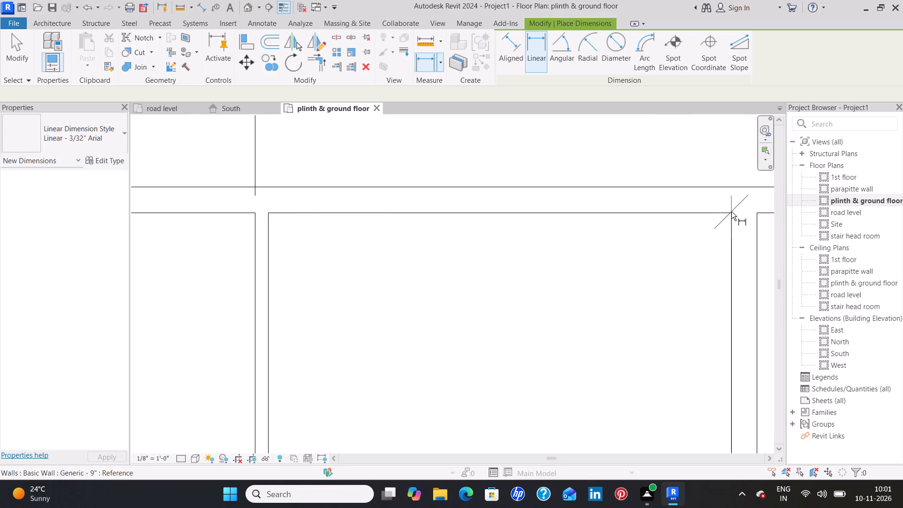
click(267, 212)
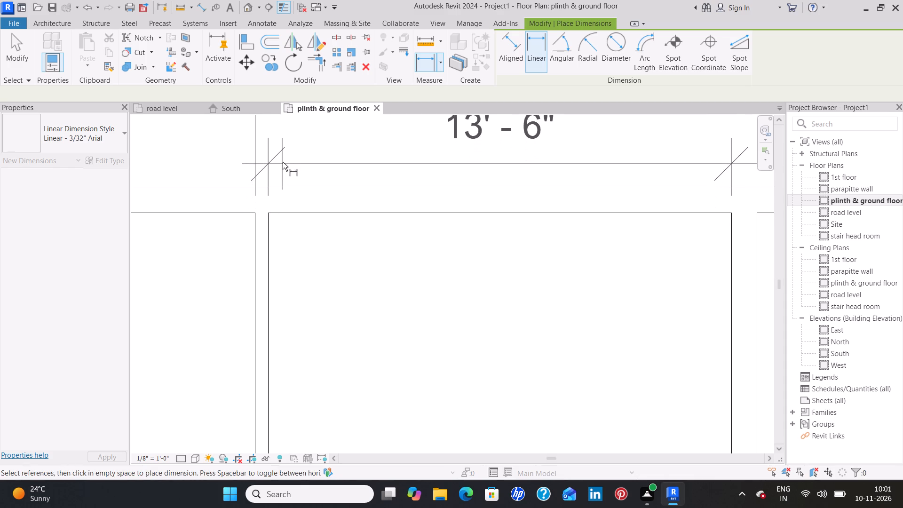
scroll(285, 148, down, 3)
middle_drag(286, 148, 300, 206)
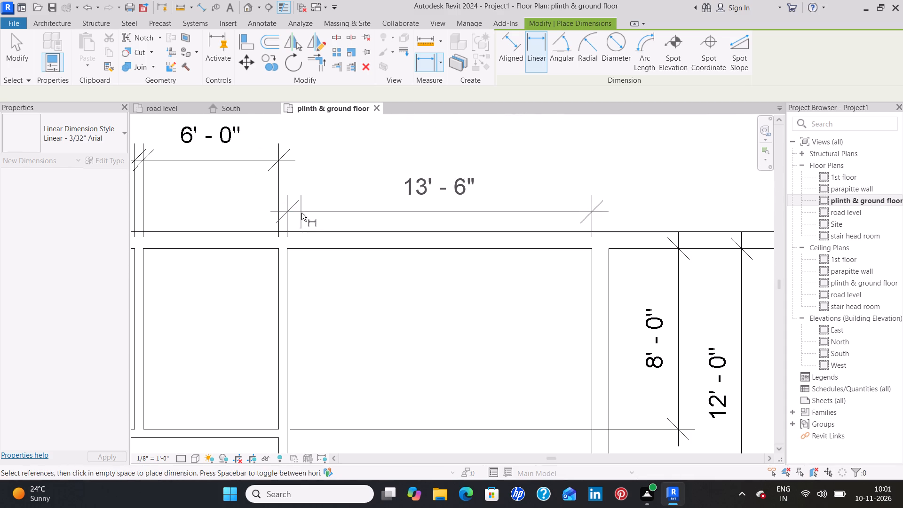
click(294, 161)
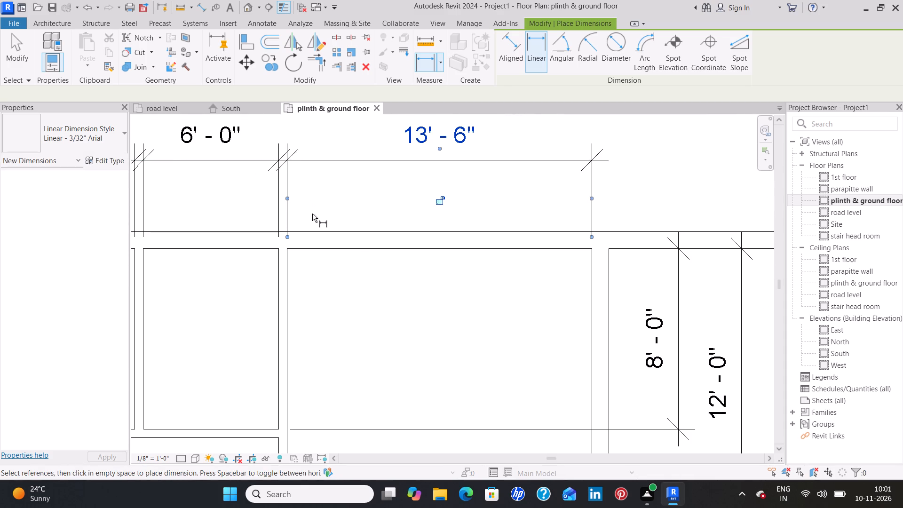
Move Bedroom 2's 9" east wall so the room's inside-width dimension above the north wall is 14'.
scroll(312, 214, down, 3)
key(Escape)
scroll(427, 289, down, 5)
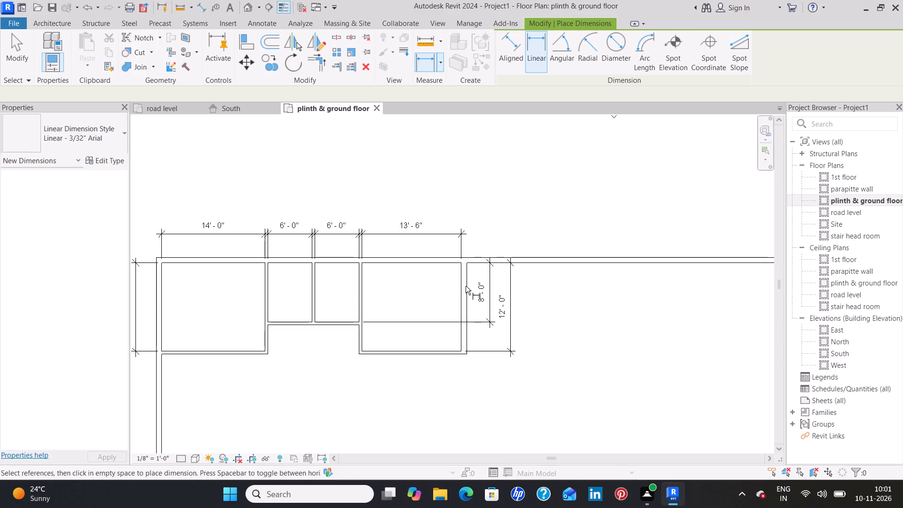
key(Escape)
click(465, 292)
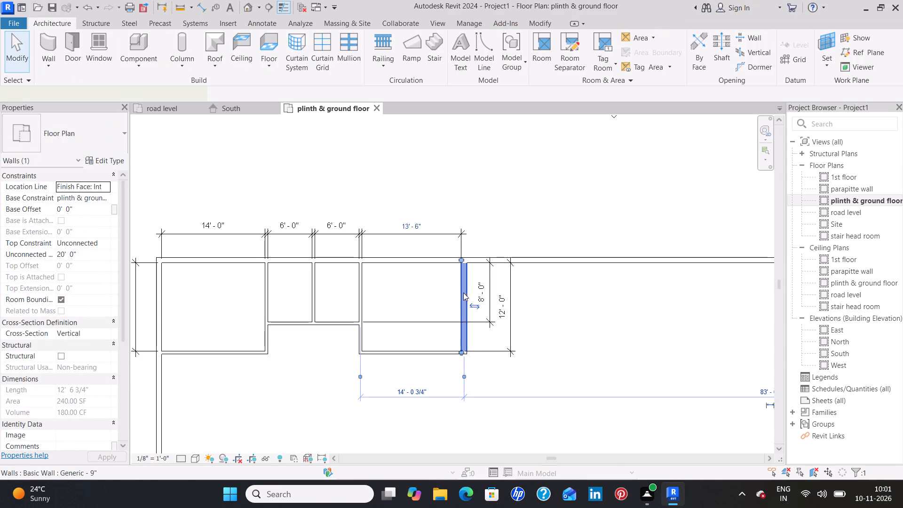
key(Right)
key(Right)
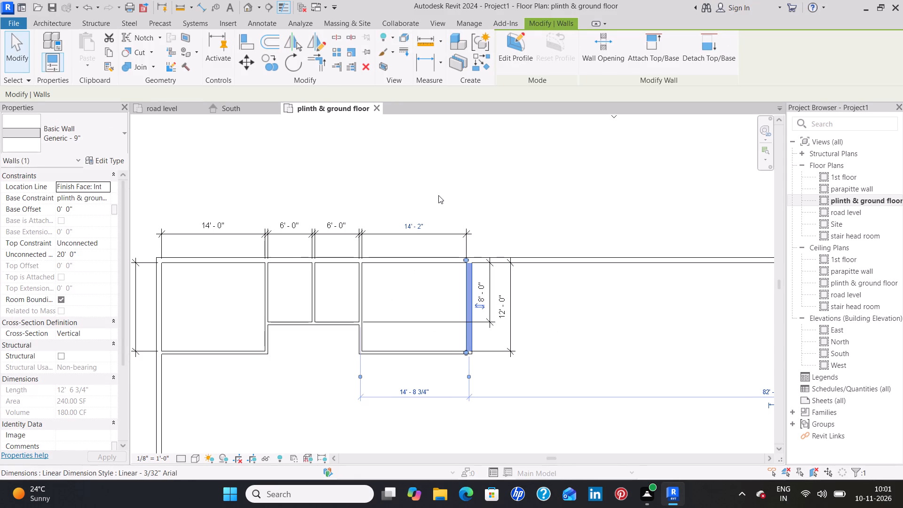
scroll(438, 195, up, 10)
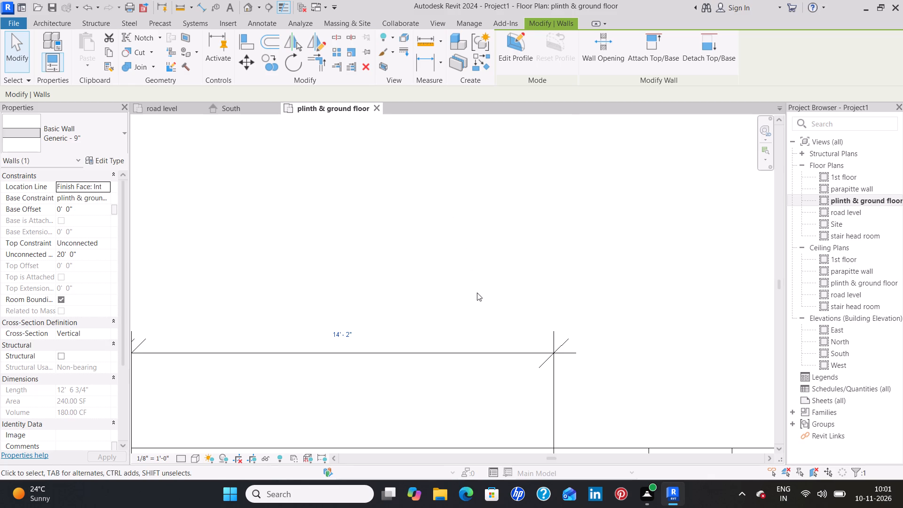
middle_drag(477, 293, 467, 253)
click(334, 289)
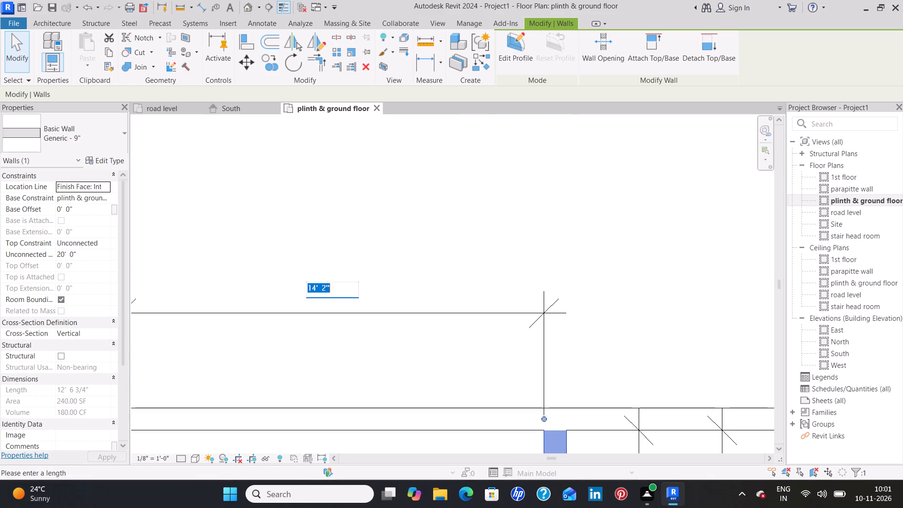
key(BackSpace)
text(14)
key(apostrophe)
key(Return)
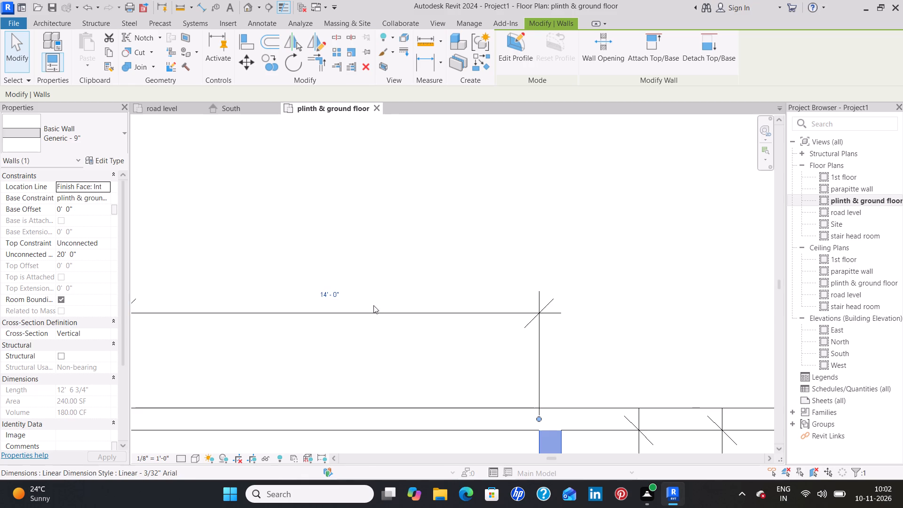
scroll(440, 278, down, 4)
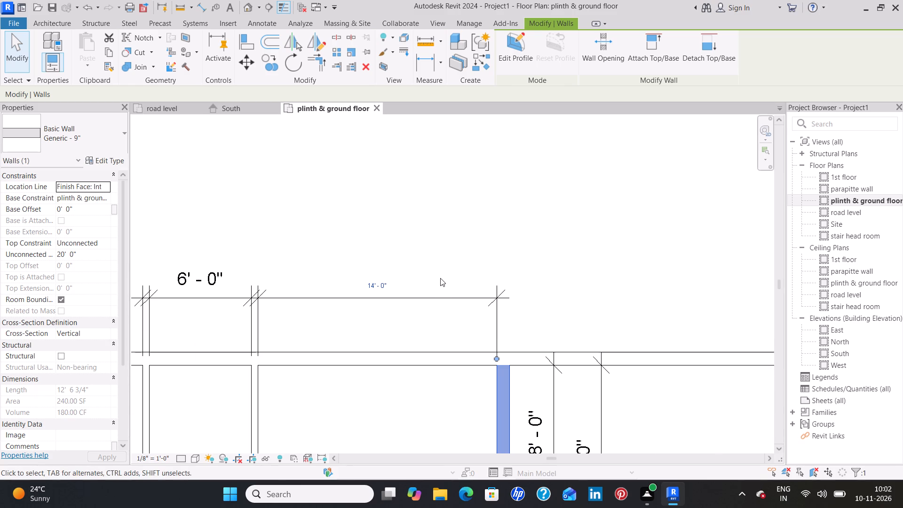
key(Escape)
Start a new wall using the Generic - 4.5" wall type for the partitions south of the bedrooms.
scroll(518, 289, down, 3)
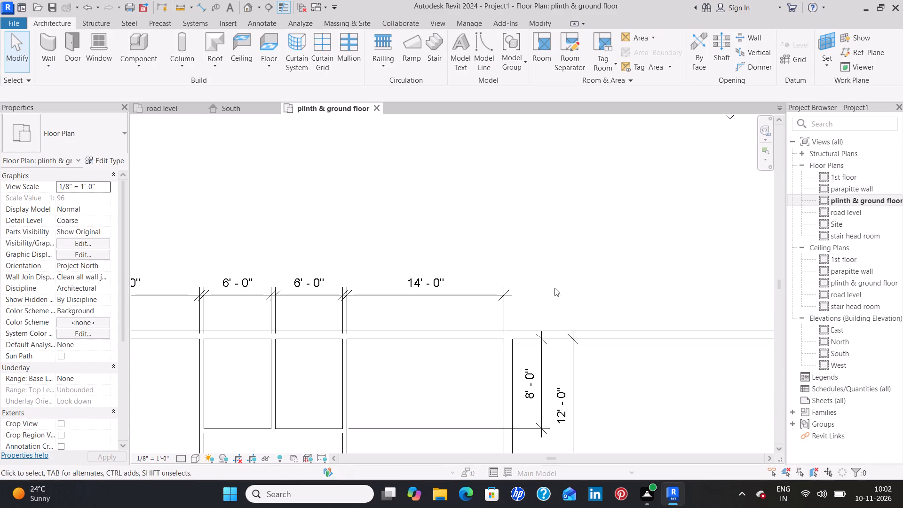
middle_drag(553, 286, 579, 243)
scroll(551, 258, down, 3)
middle_drag(475, 318, 475, 313)
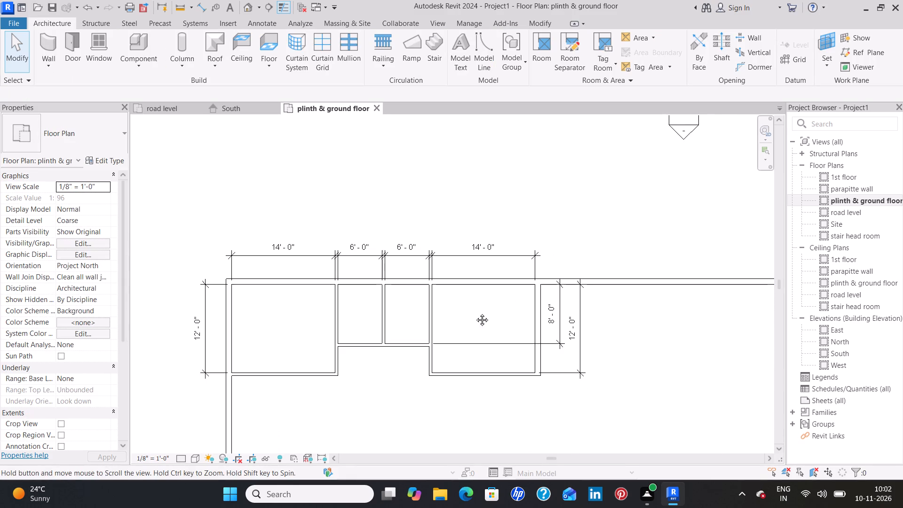
middle_drag(475, 313, 523, 251)
middle_drag(373, 368, 383, 287)
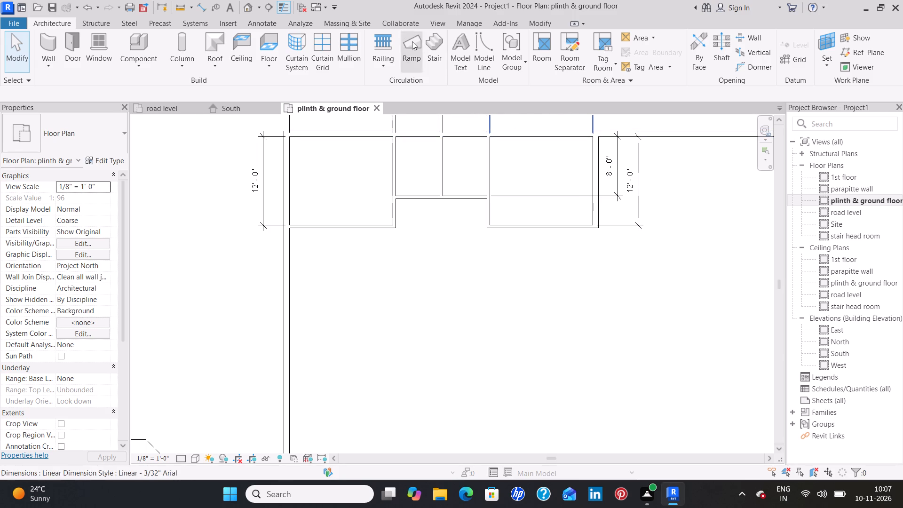
click(51, 41)
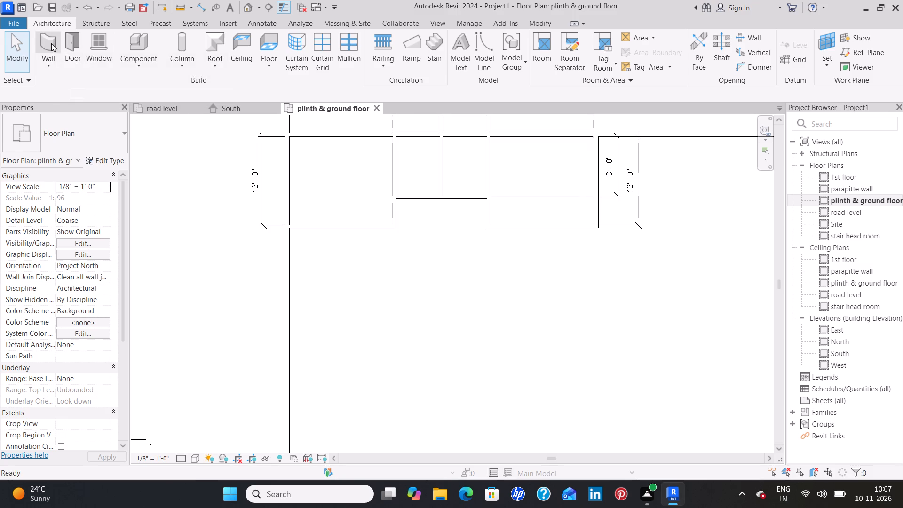
click(103, 139)
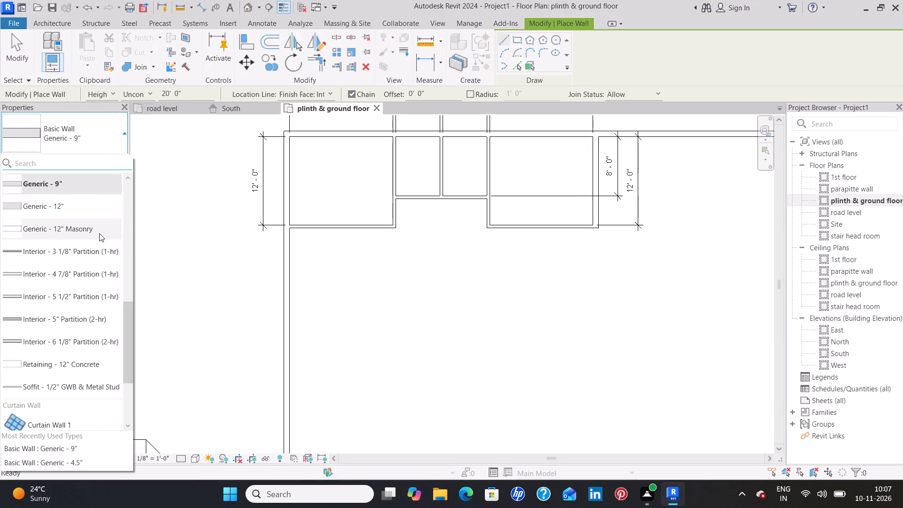
scroll(81, 245, up, 4)
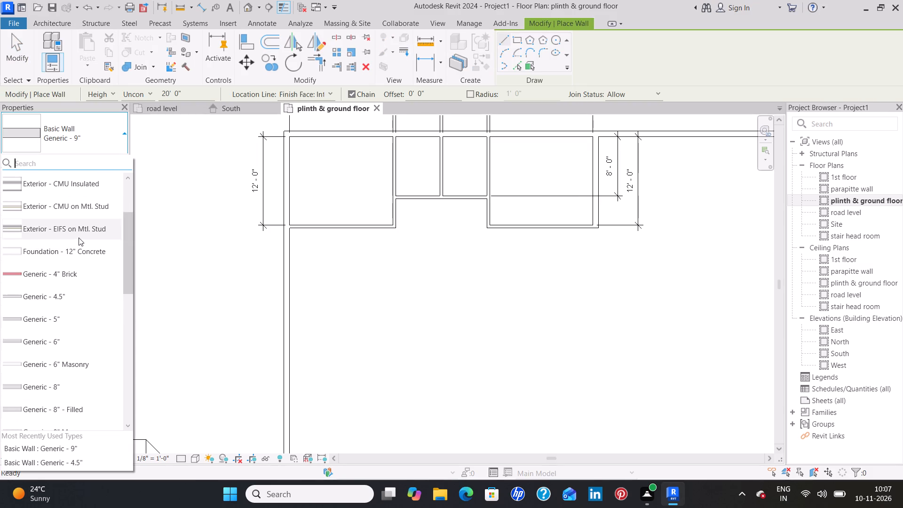
click(58, 296)
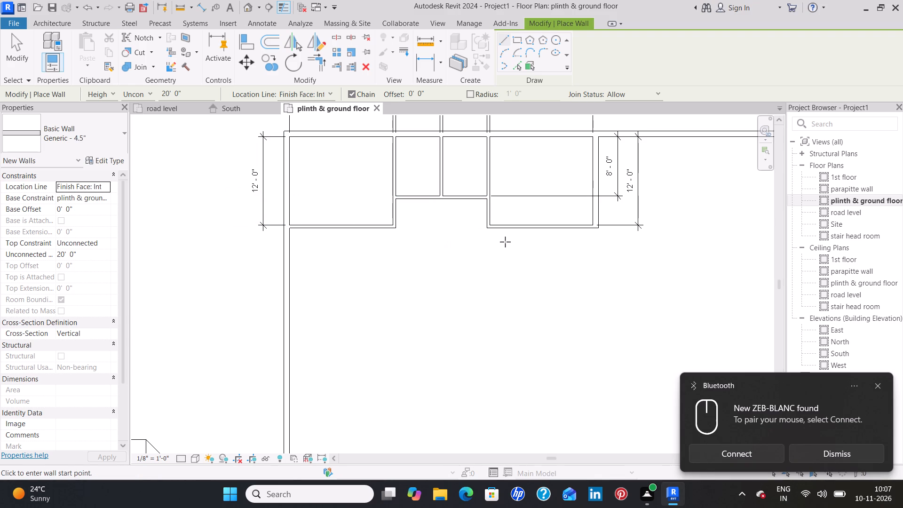
Dismiss the Bluetooth notification and examine the imported plan's layout and room sizes south of the bedrooms, especially the living room.
click(876, 385)
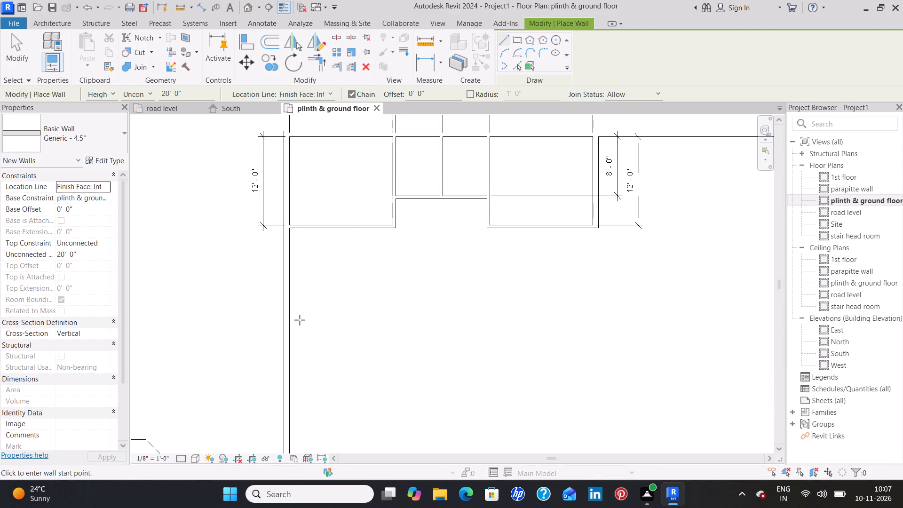
scroll(294, 323, down, 3)
middle_drag(216, 353, 580, 352)
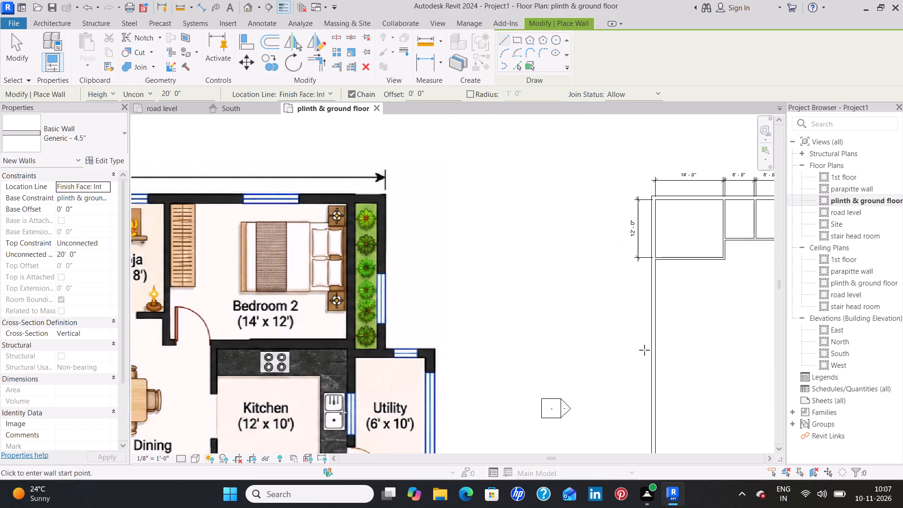
scroll(561, 365, down, 2)
middle_drag(410, 398, 650, 314)
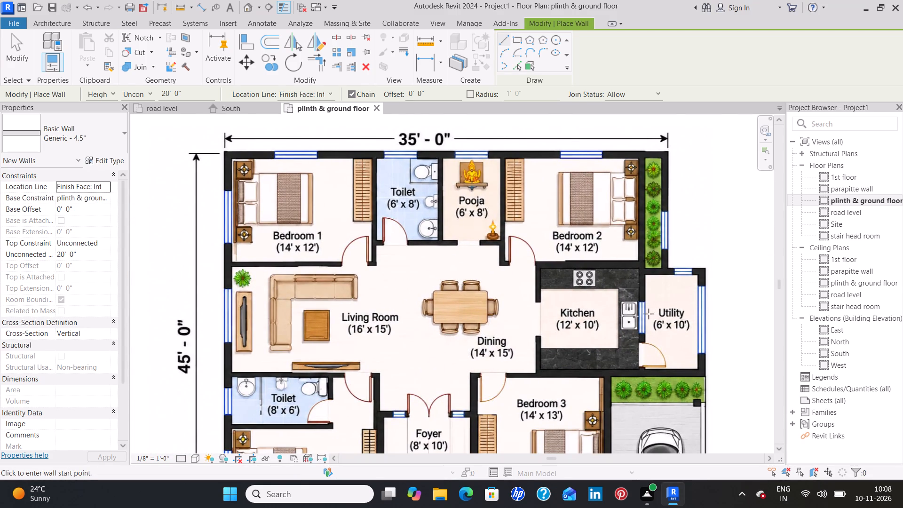
middle_drag(639, 315, 475, 320)
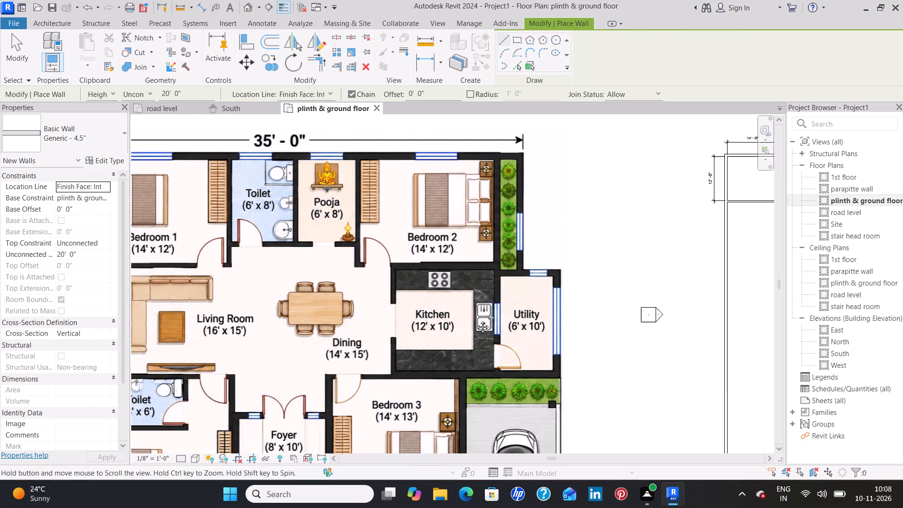
middle_drag(475, 320, 473, 320)
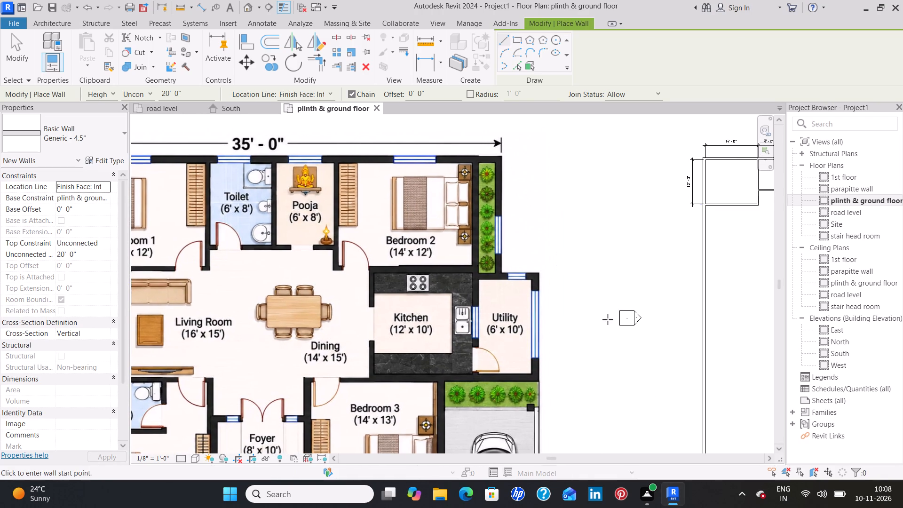
middle_drag(645, 315, 489, 318)
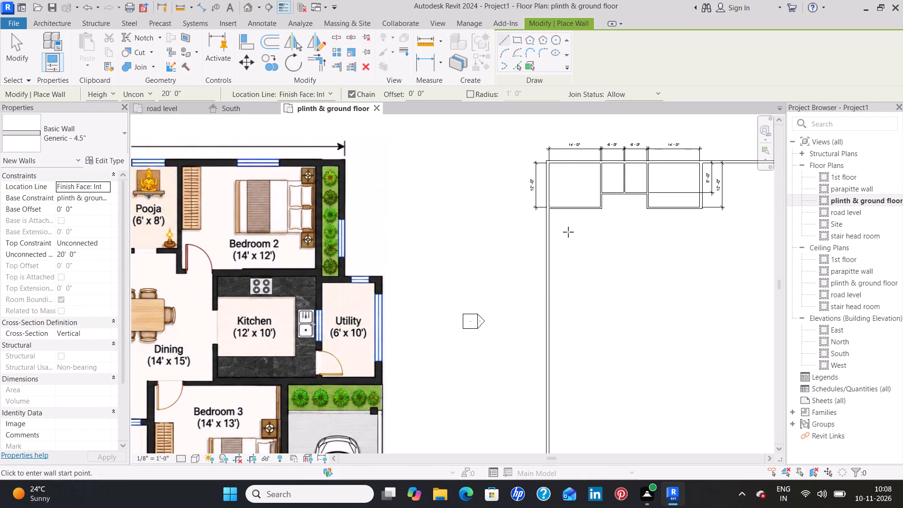
scroll(568, 230, up, 1)
scroll(568, 230, down, 5)
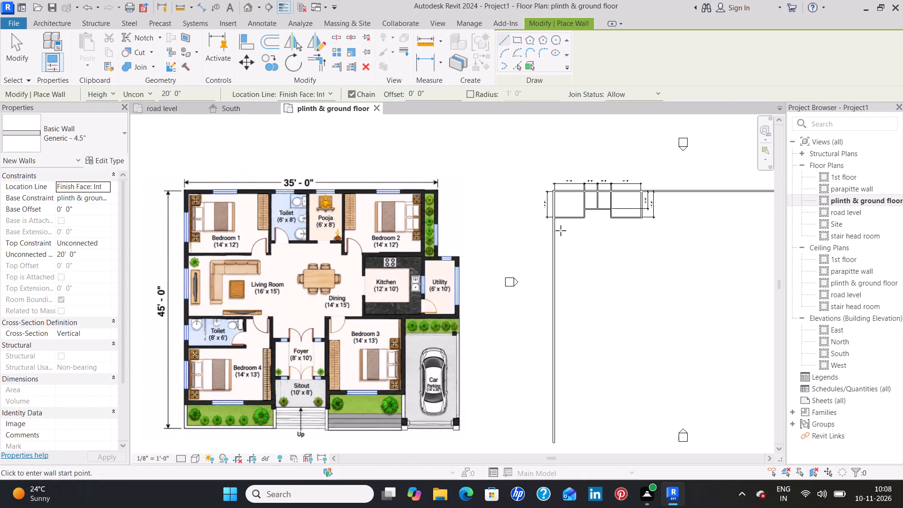
Draw a 16' long Generic - 4.5" wall eastward from the west wall's inner face, about 15' south of Bedroom 1, with its thickness southward.
scroll(560, 231, up, 6)
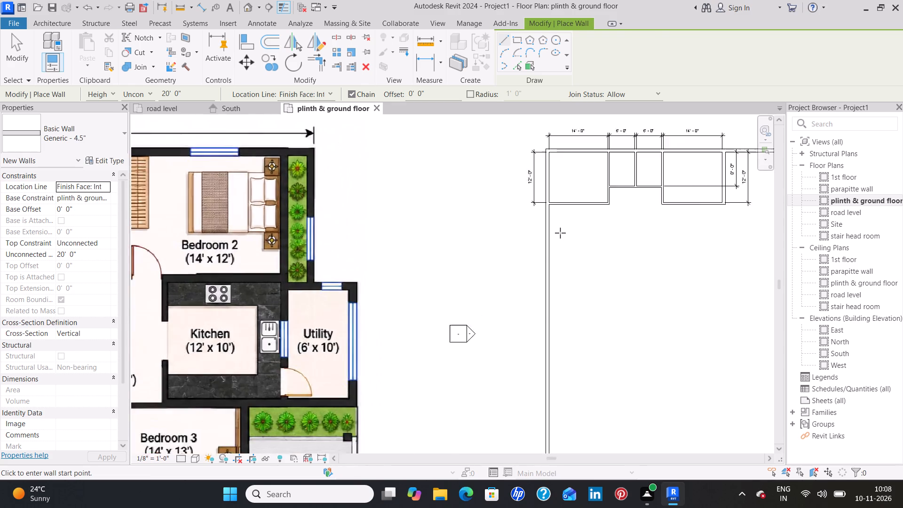
scroll(560, 233, up, 1)
scroll(561, 236, down, 4)
scroll(561, 238, up, 5)
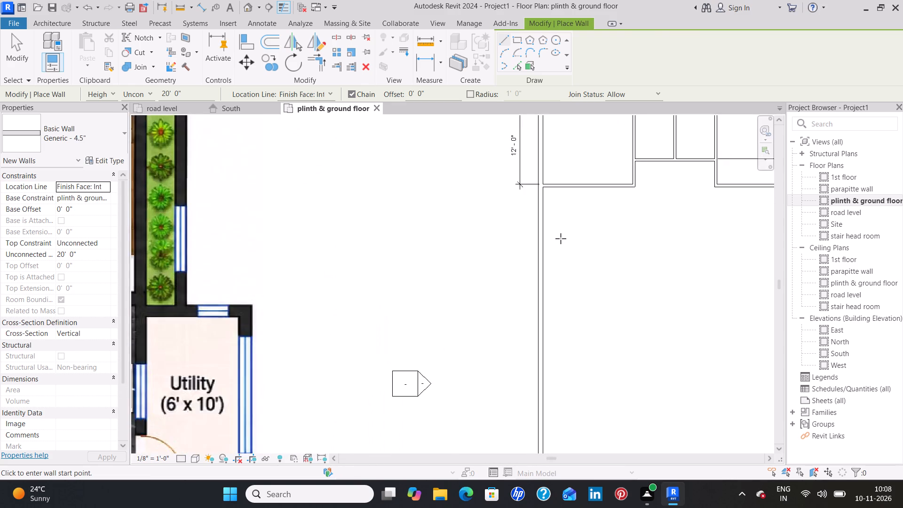
scroll(561, 238, up, 4)
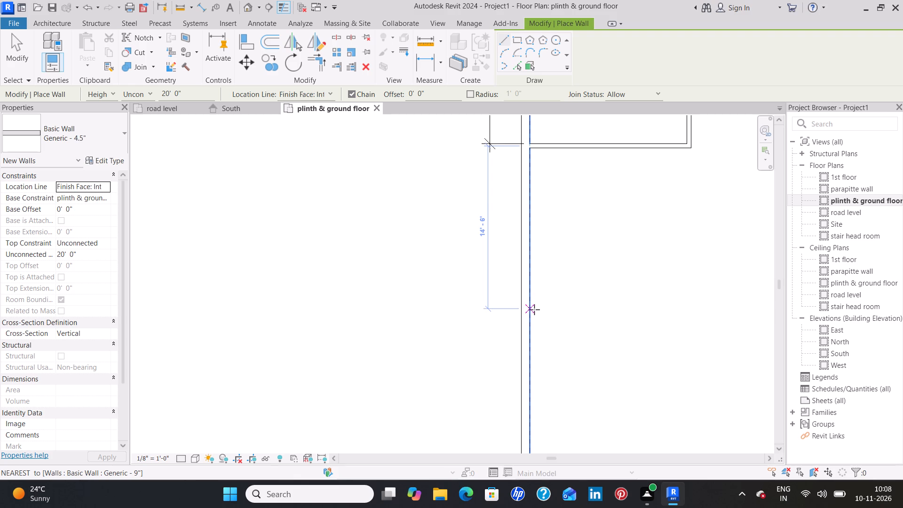
click(535, 314)
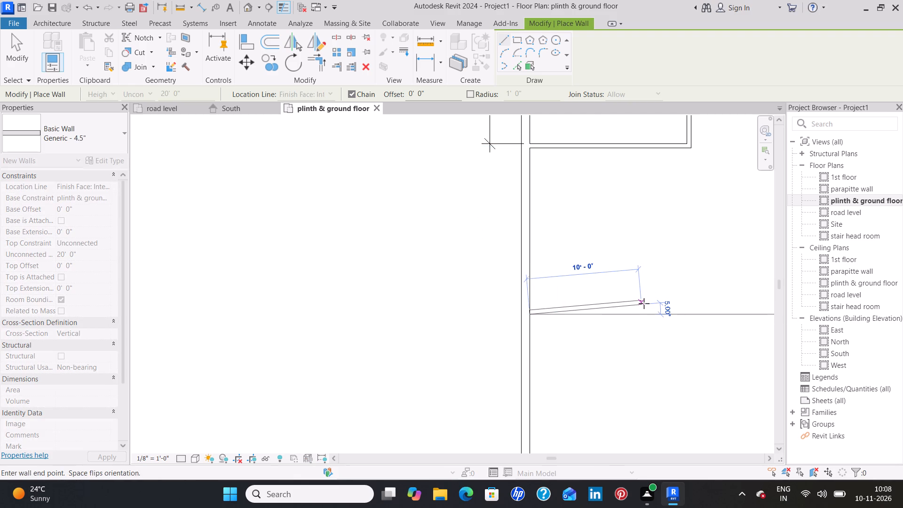
key(space)
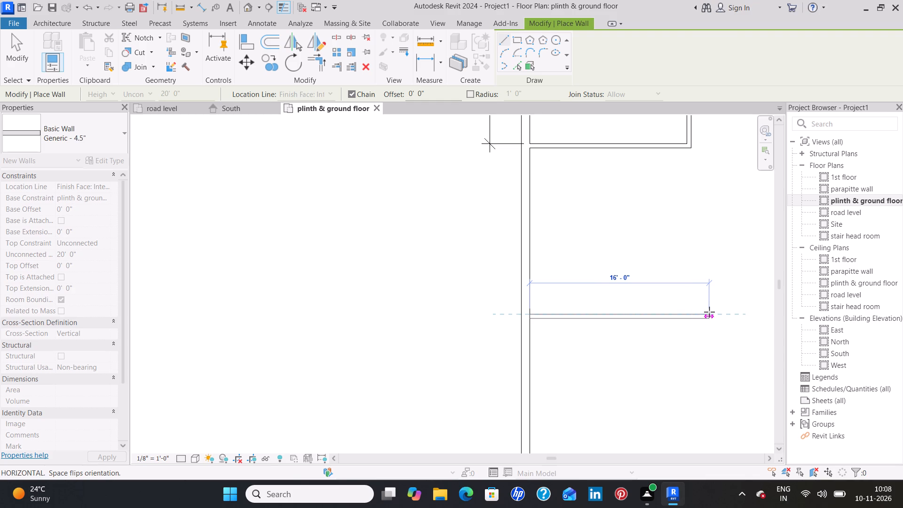
click(709, 312)
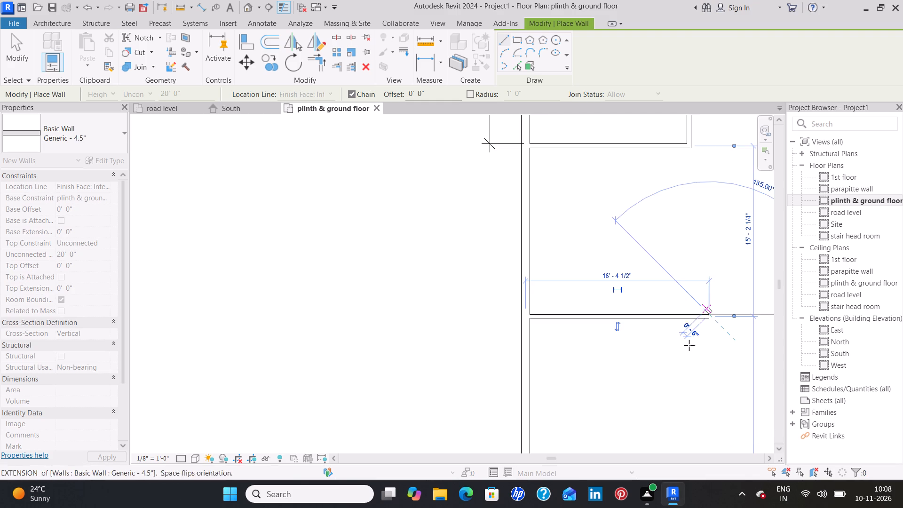
key(Escape)
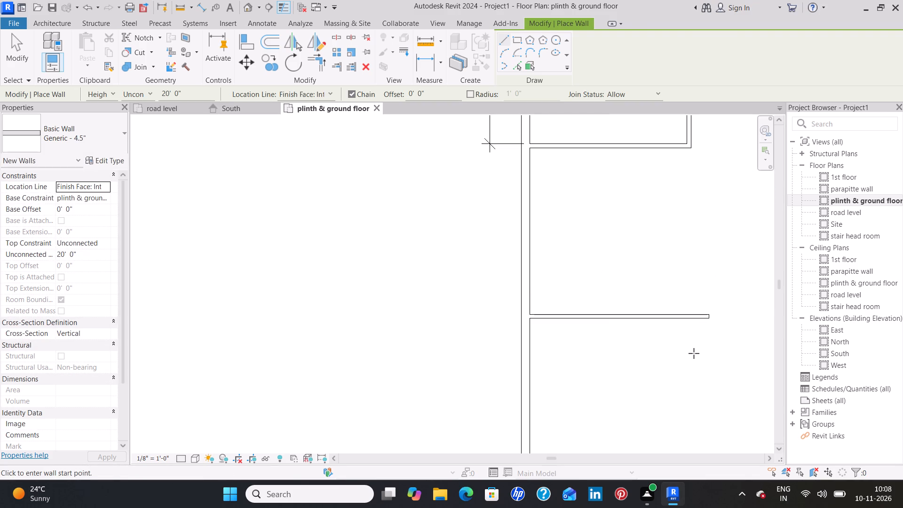
Enclose the southwest toilet with Generic - 4.5" walls: a south wall about 8' long and 6' below the 16' partition, and an east wall up to it.
scroll(659, 374, down, 3)
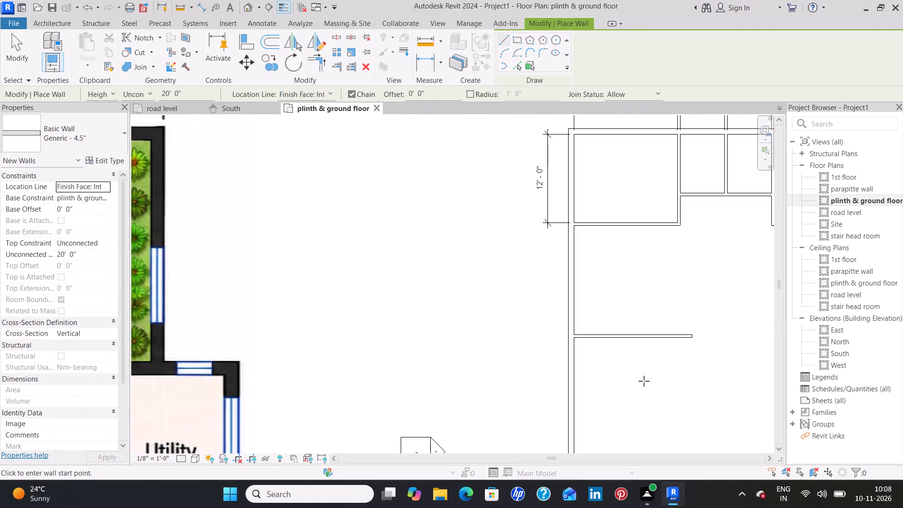
scroll(494, 414, down, 3)
middle_drag(467, 407, 521, 267)
scroll(523, 266, down, 3)
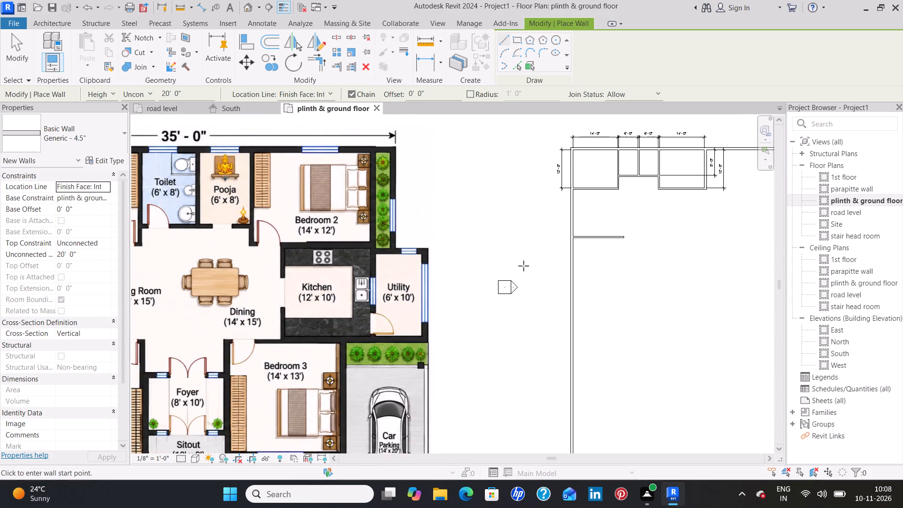
scroll(523, 266, down, 2)
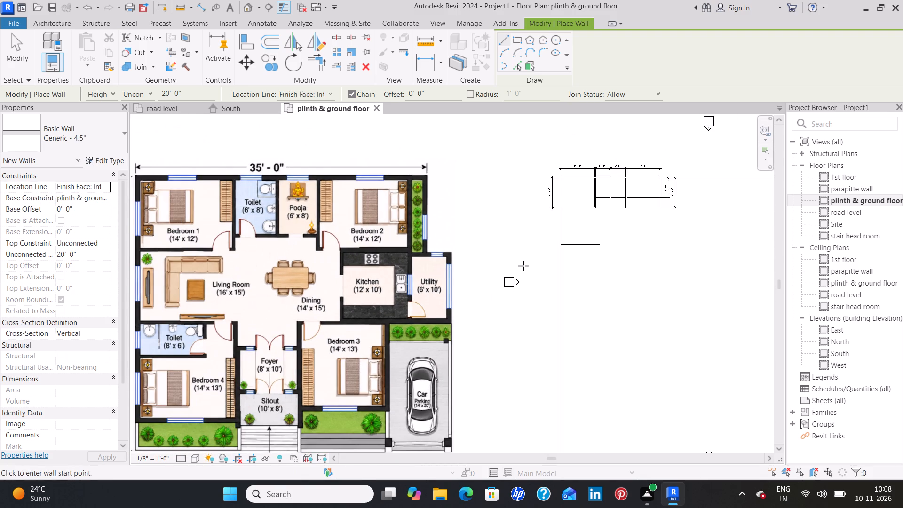
scroll(523, 266, down, 1)
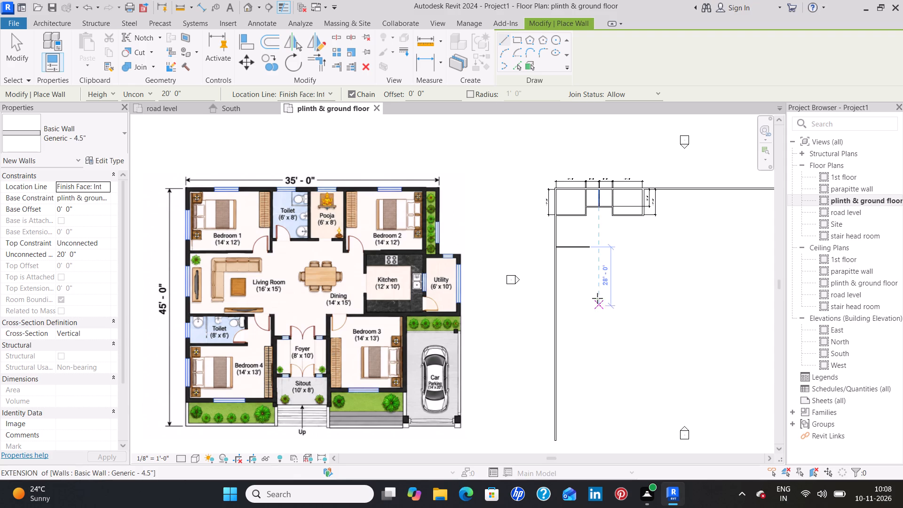
scroll(587, 294, up, 7)
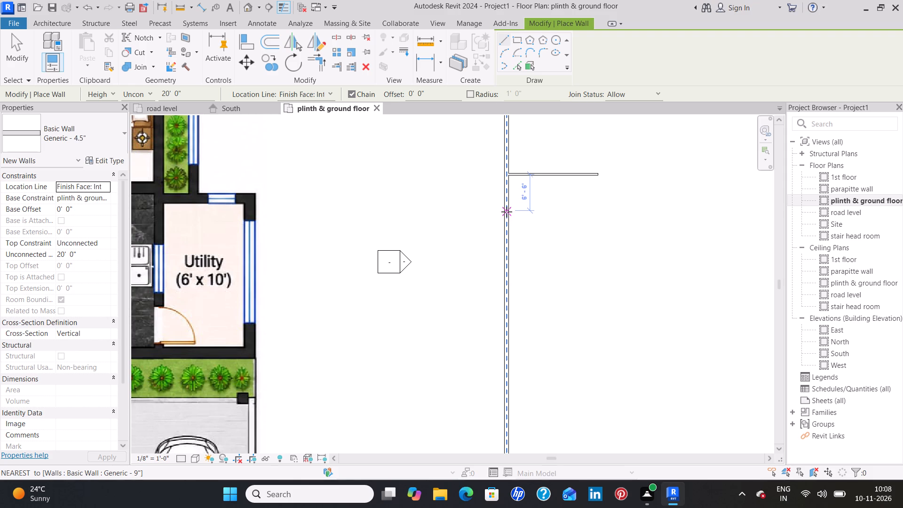
click(507, 209)
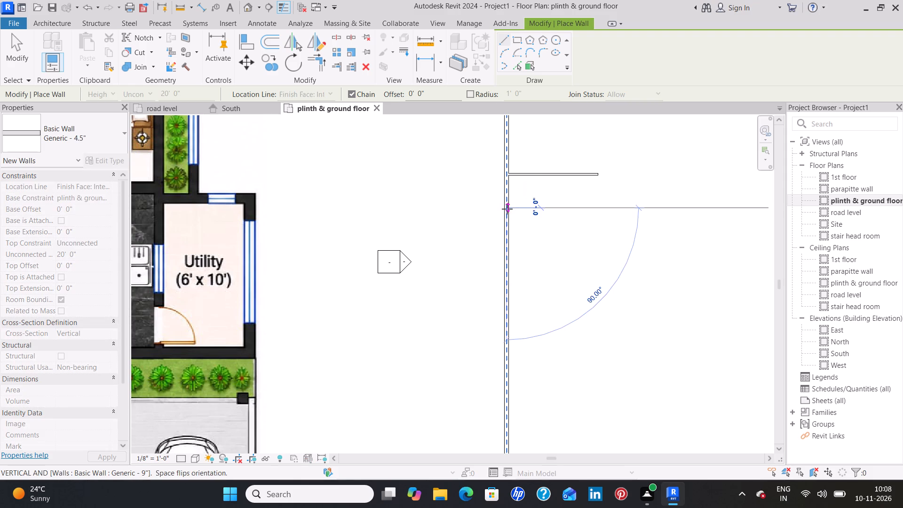
click(551, 211)
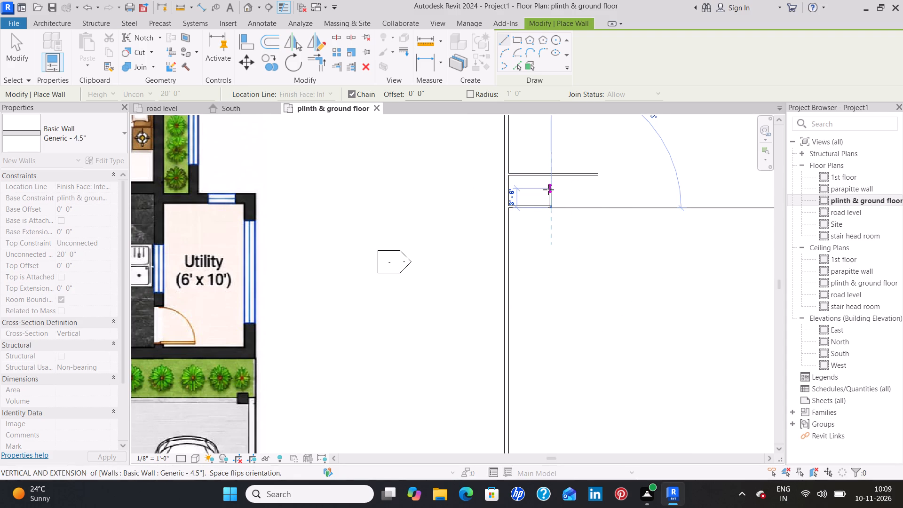
key(space)
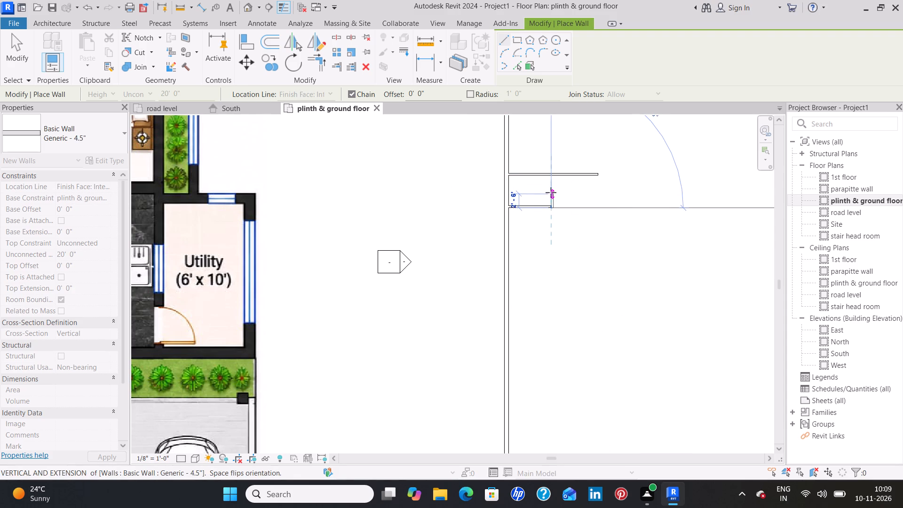
click(554, 172)
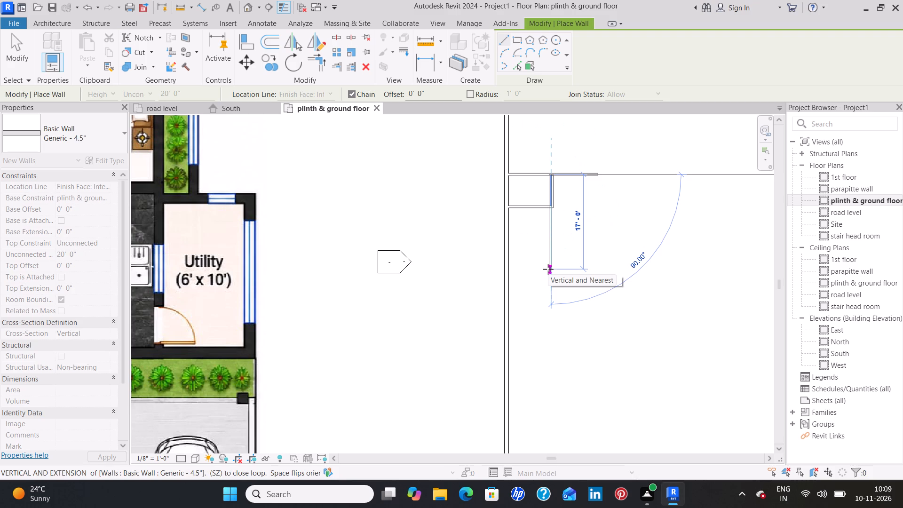
key(Escape)
Draw Bedroom 4's south wall in Generic - 9", about 14' long eastward from the west wall's inner face, 13' south of the toilet, thickness southward.
scroll(552, 270, down, 4)
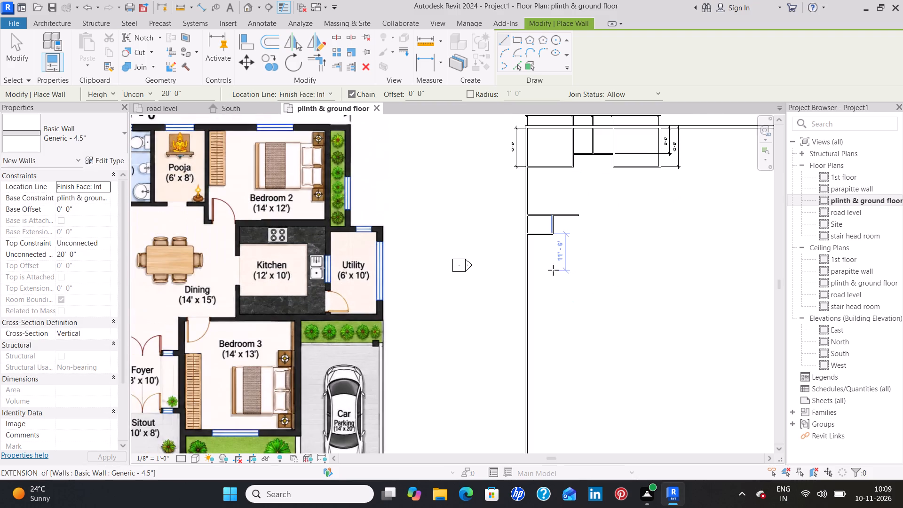
scroll(554, 272, down, 3)
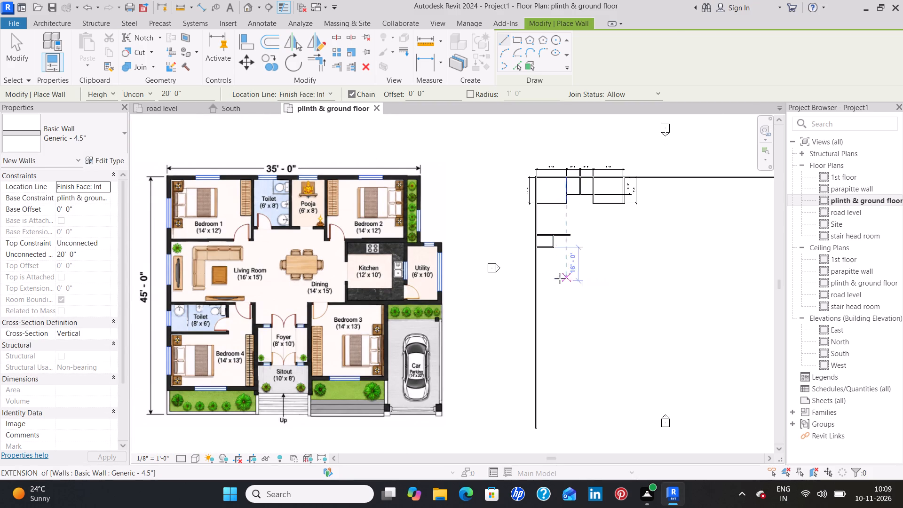
scroll(547, 274, up, 9)
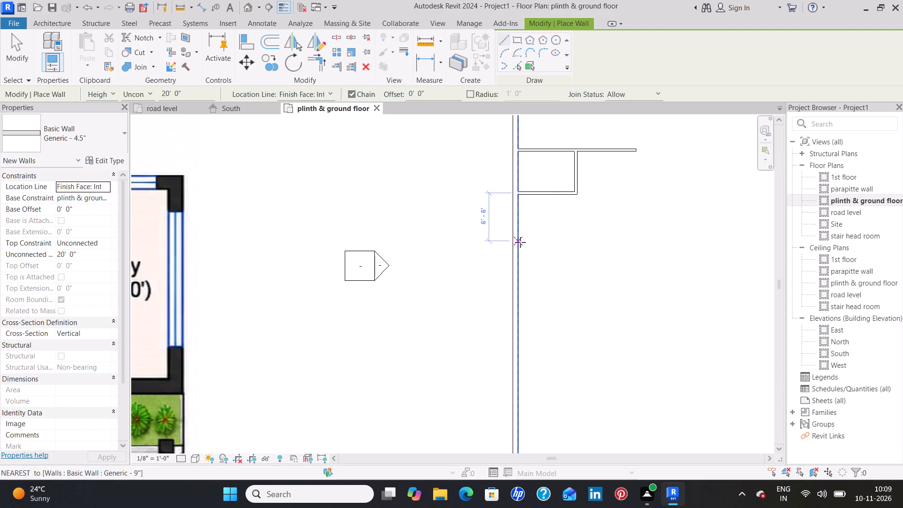
scroll(454, 230, down, 8)
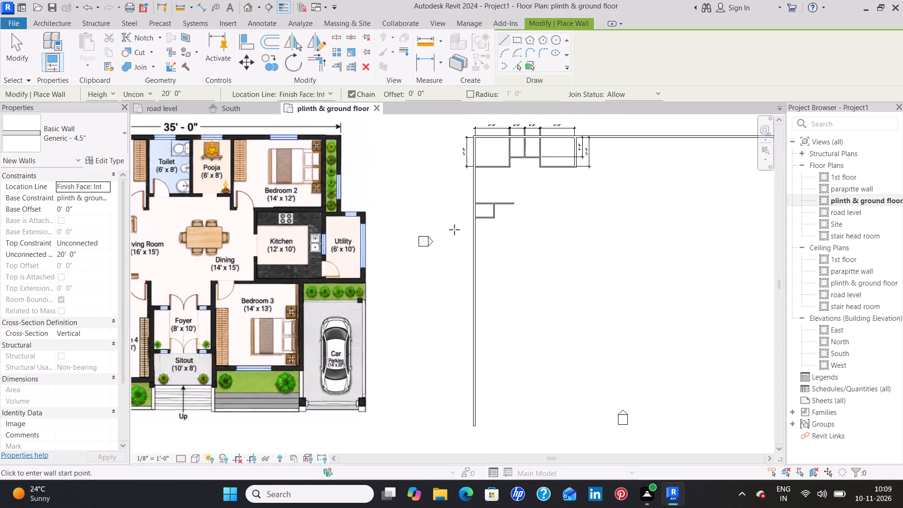
scroll(454, 230, down, 2)
scroll(454, 230, up, 5)
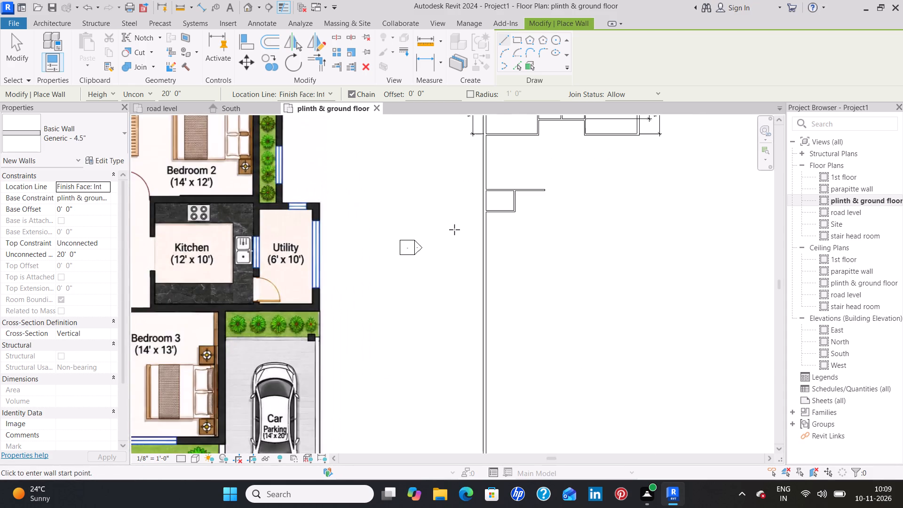
scroll(454, 230, up, 4)
click(98, 136)
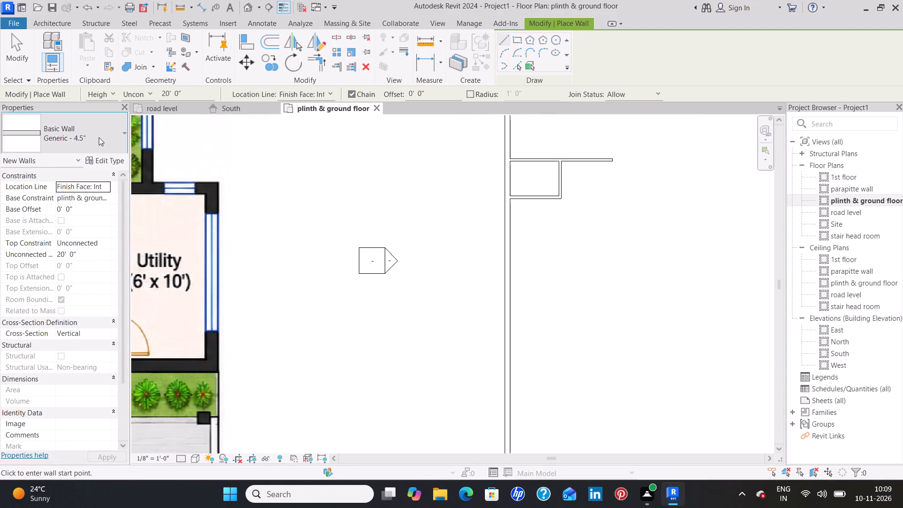
click(75, 345)
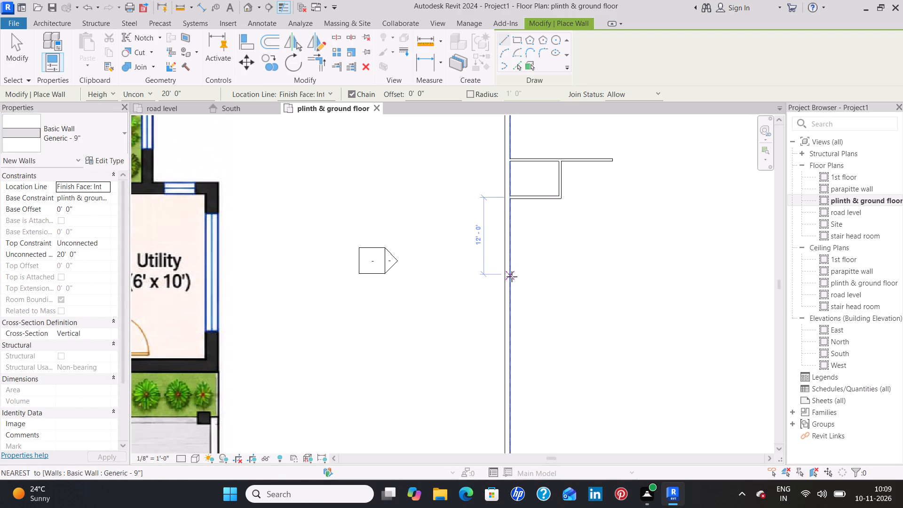
scroll(512, 290, down, 3)
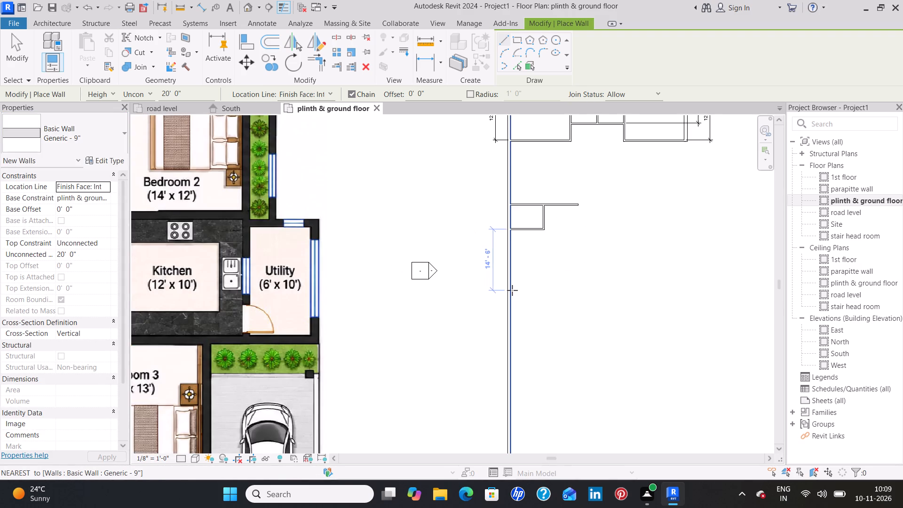
scroll(512, 290, down, 4)
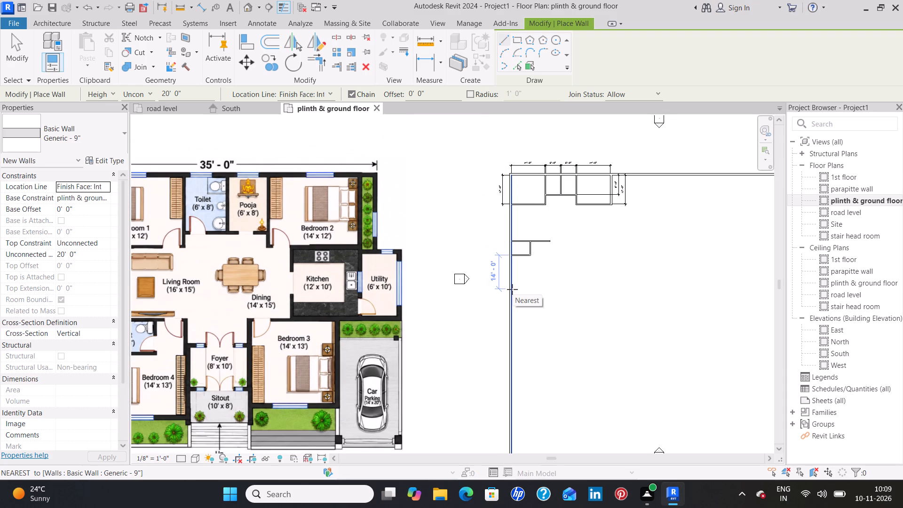
scroll(512, 289, down, 1)
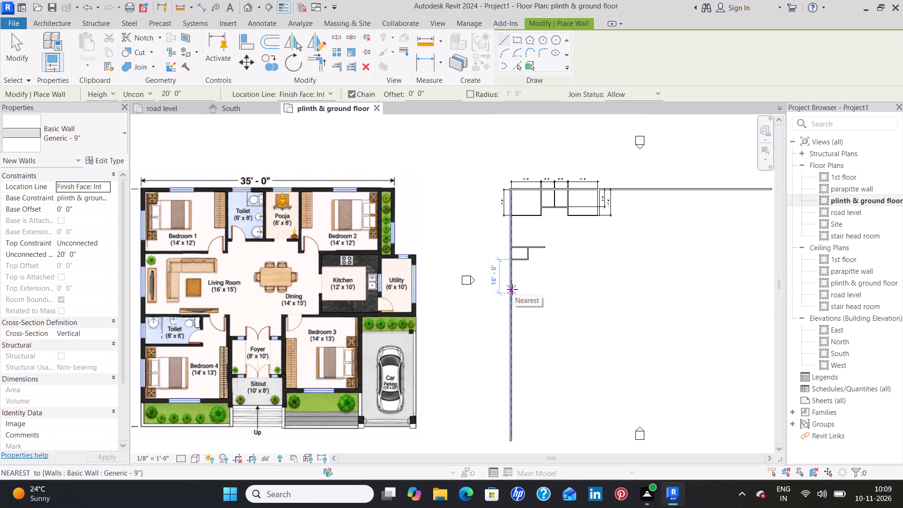
scroll(512, 289, up, 7)
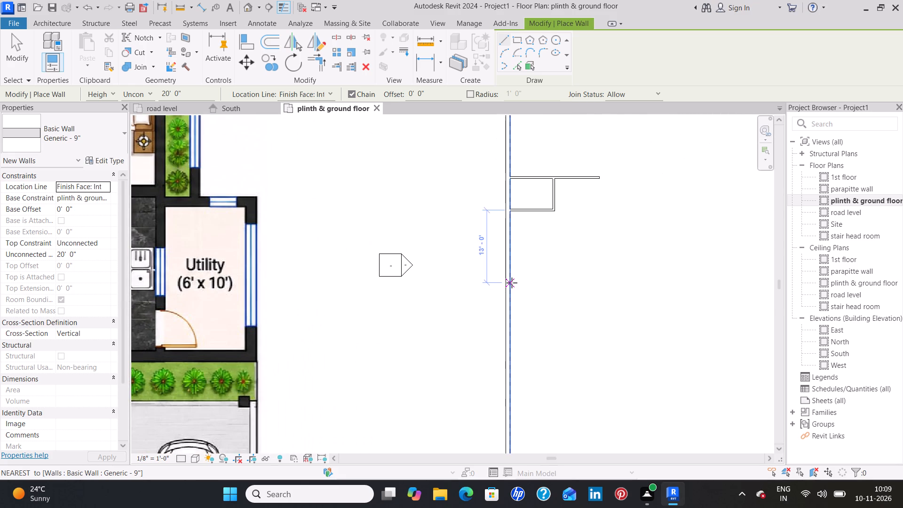
click(512, 283)
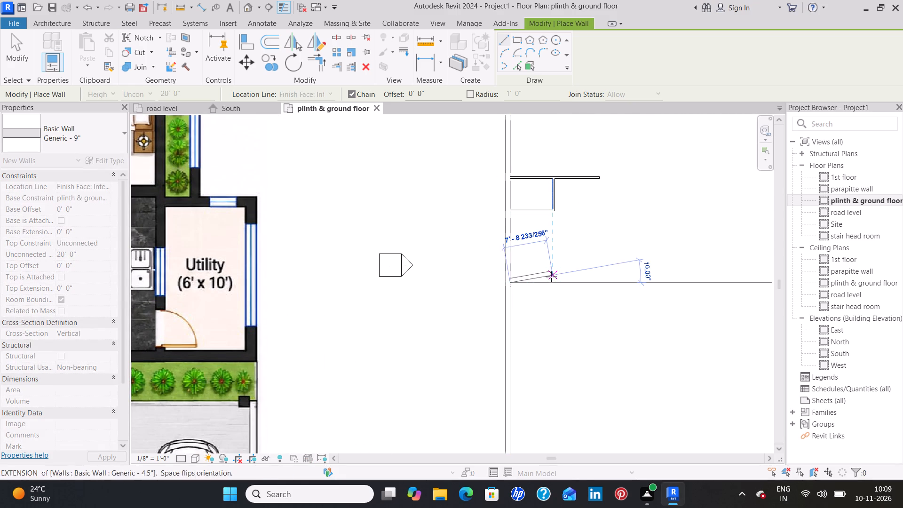
key(space)
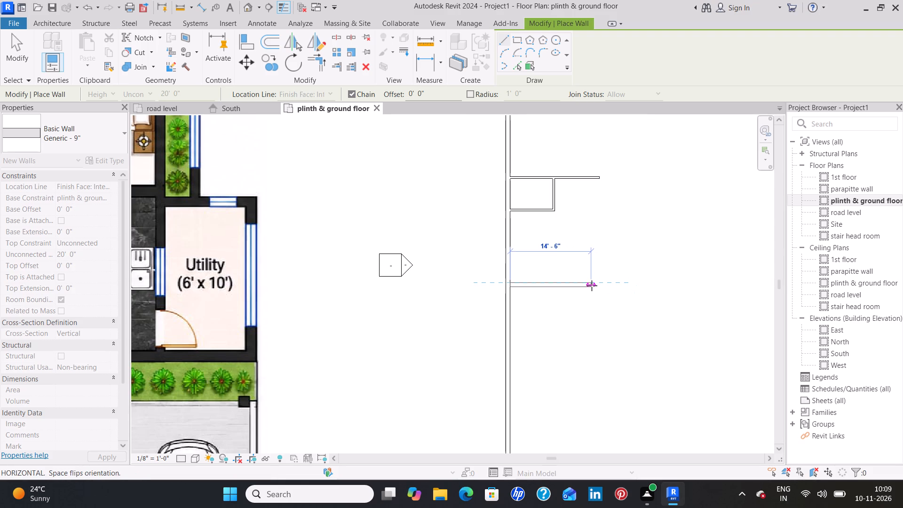
click(587, 284)
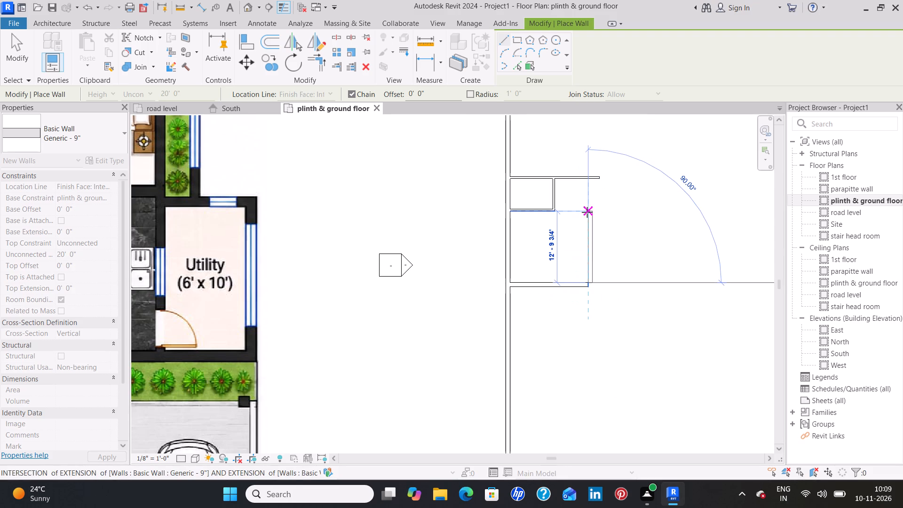
Continue the Generic - 9" wall northward from the south wall's east end as Bedroom 4's east side, checking against the imported plan.
scroll(586, 212, down, 7)
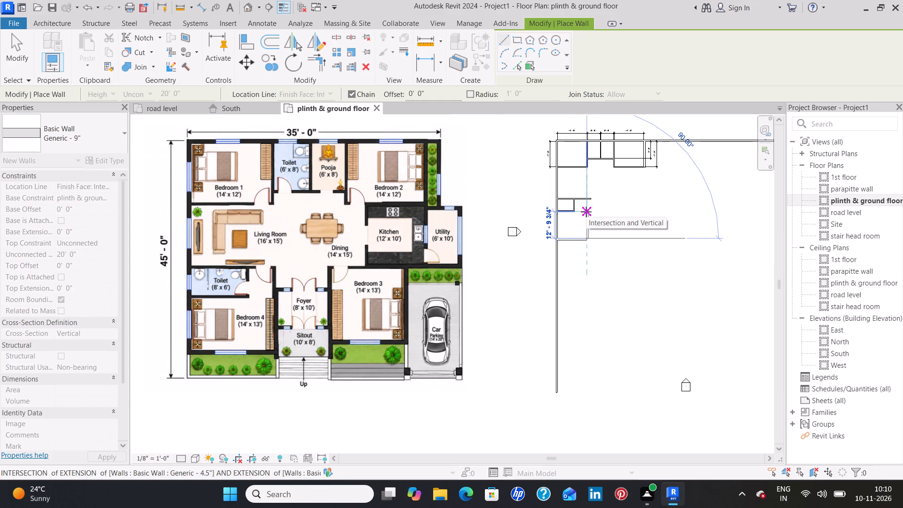
scroll(586, 212, up, 1)
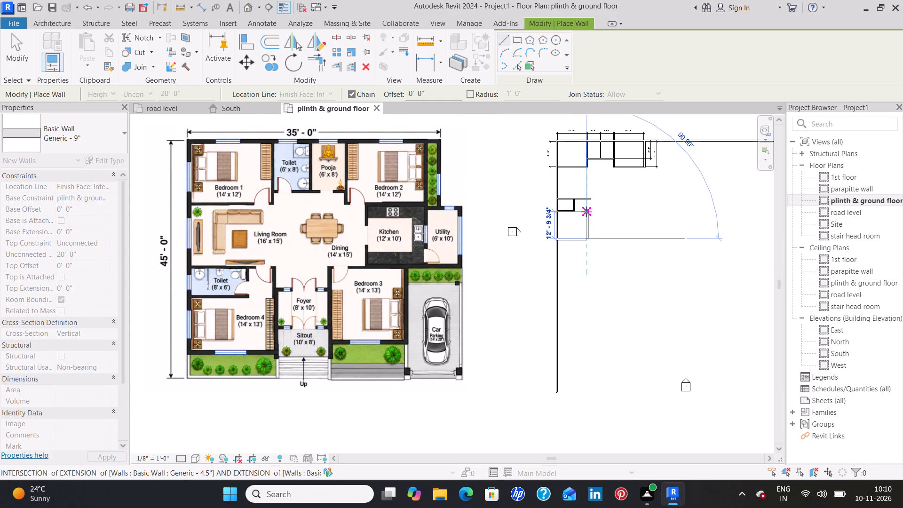
scroll(586, 212, up, 1)
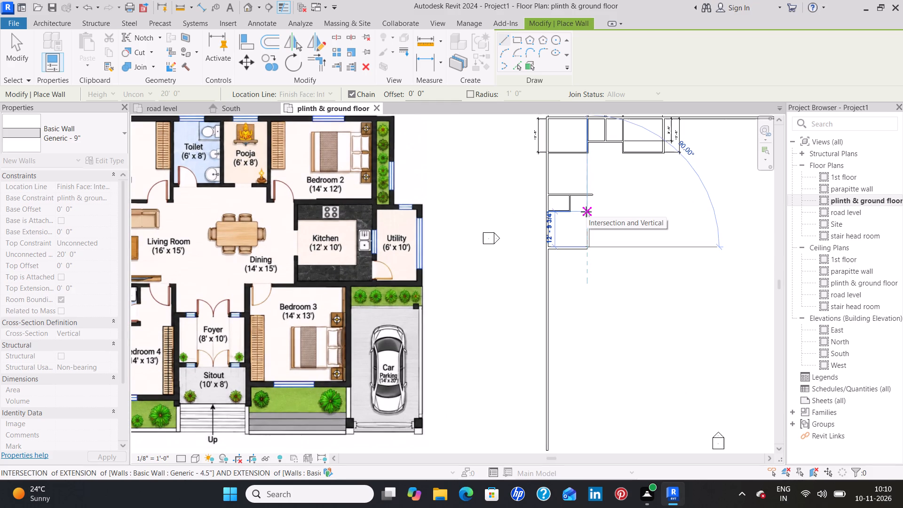
scroll(586, 212, down, 1)
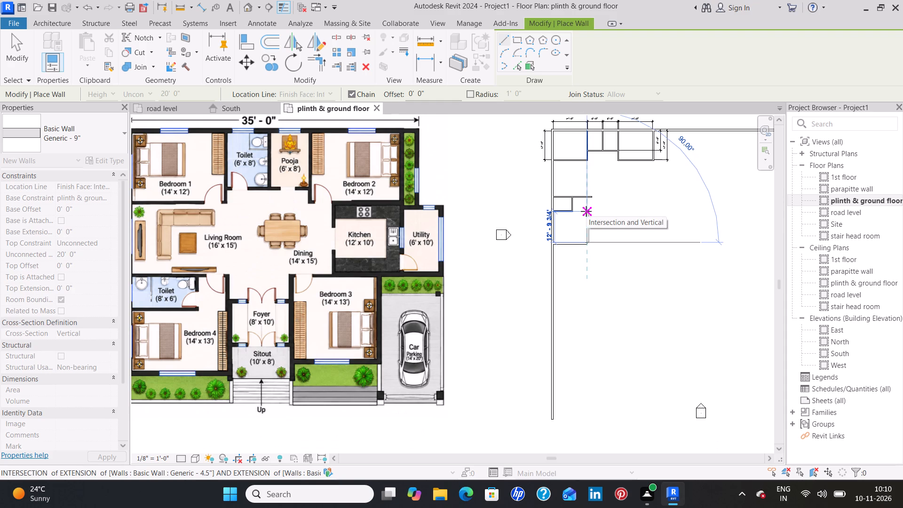
scroll(586, 211, up, 2)
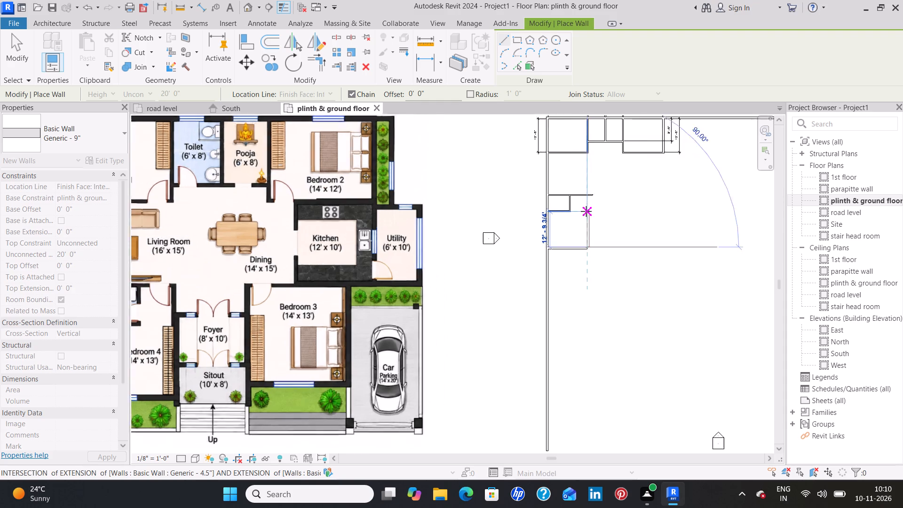
scroll(586, 211, up, 9)
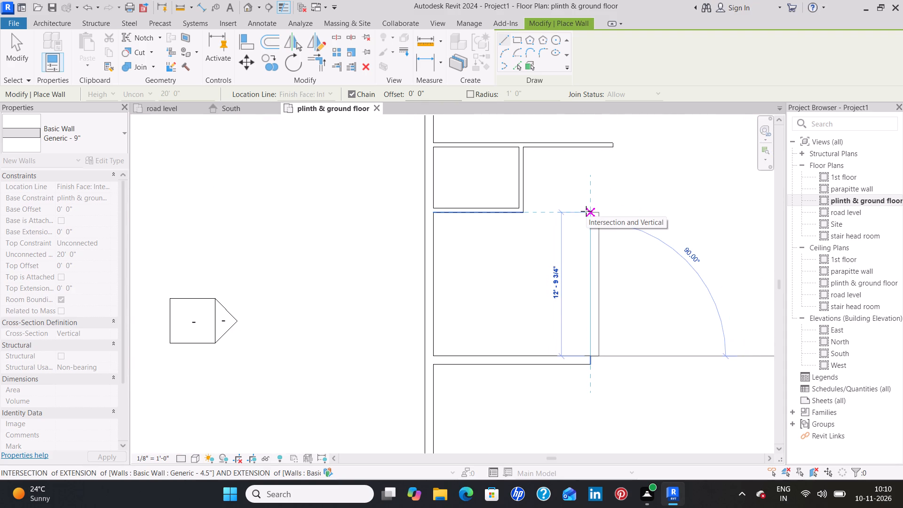
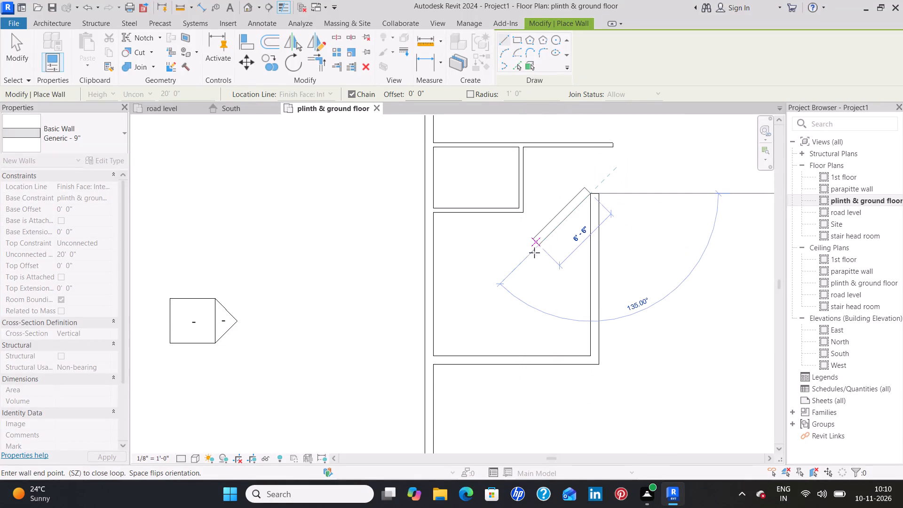
Draw the kitchen's east wall in Generic - 9", 10' southward from Bedroom 2's southeast outer corner, with its thickness westward.
key(Escape)
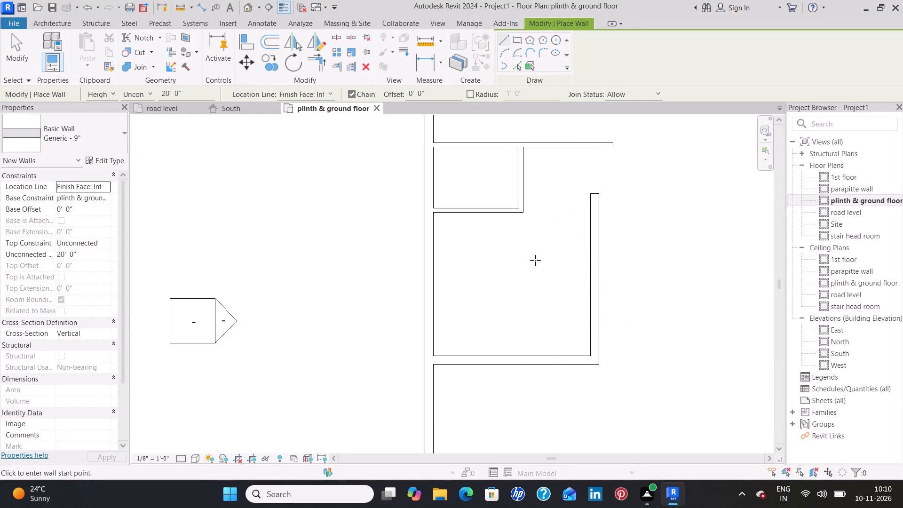
scroll(639, 364, down, 8)
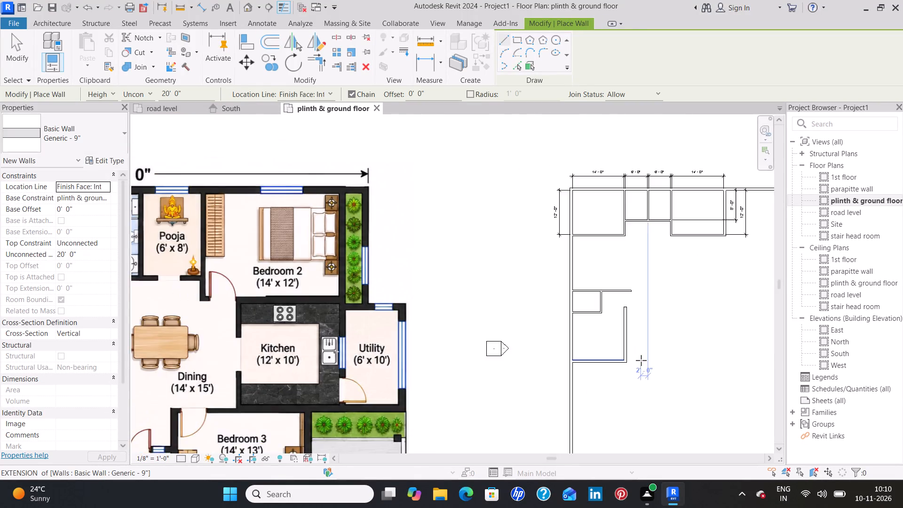
scroll(643, 359, down, 3)
middle_drag(640, 334, 610, 242)
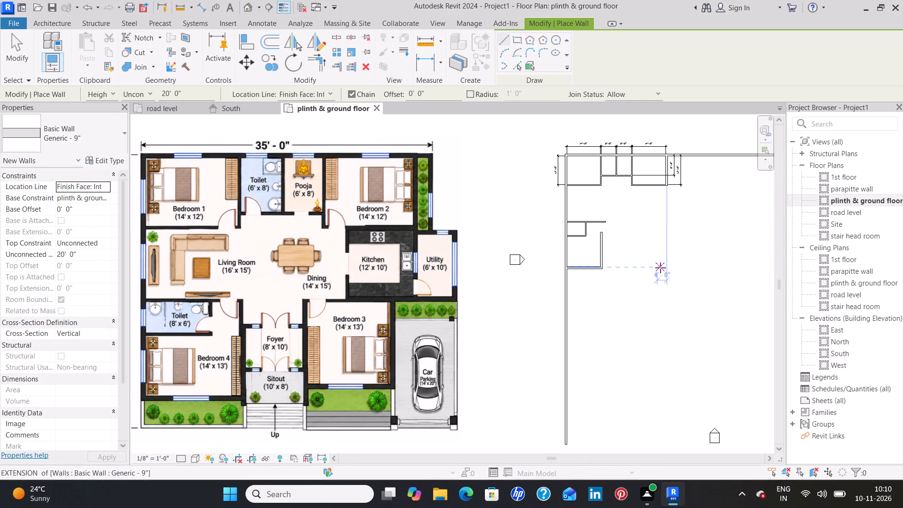
middle_drag(656, 268, 532, 303)
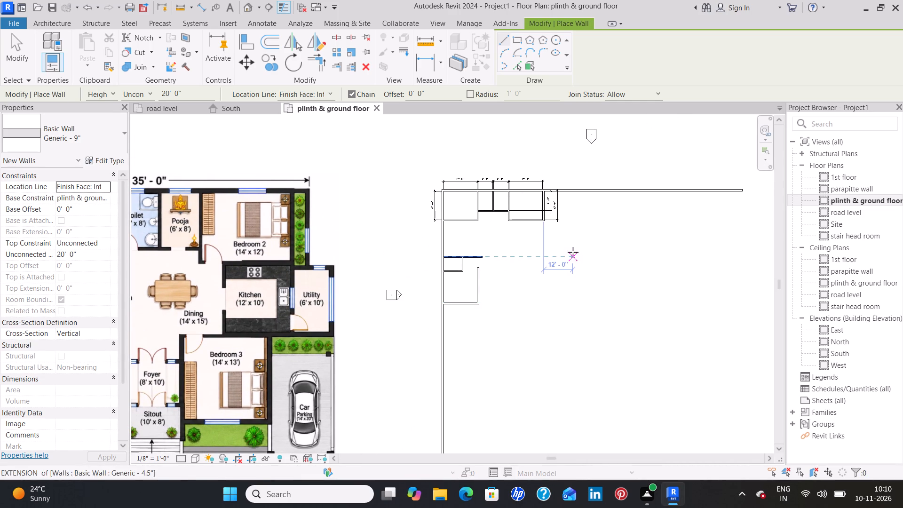
middle_drag(570, 252, 534, 268)
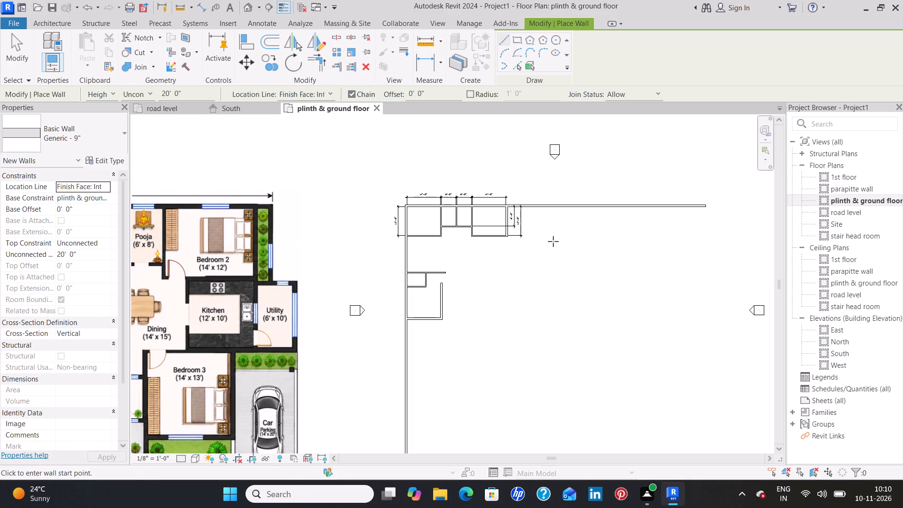
scroll(507, 242, up, 3)
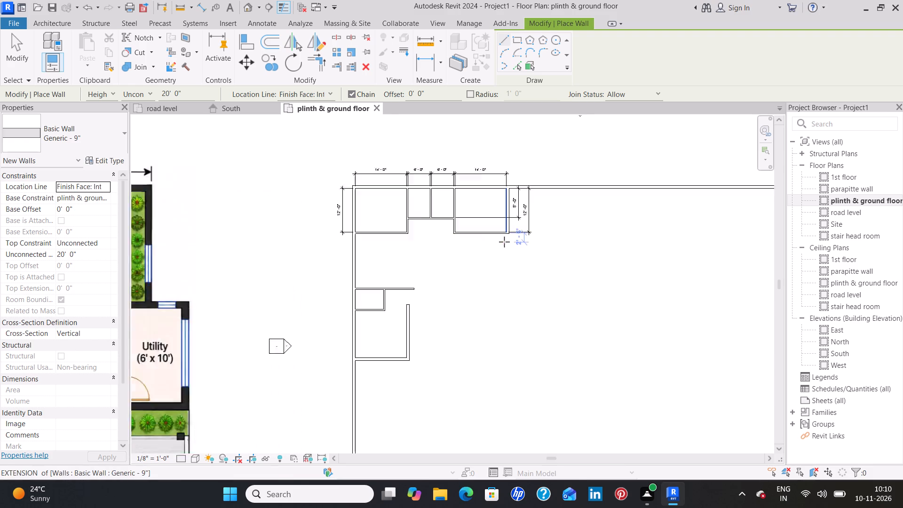
scroll(504, 242, up, 9)
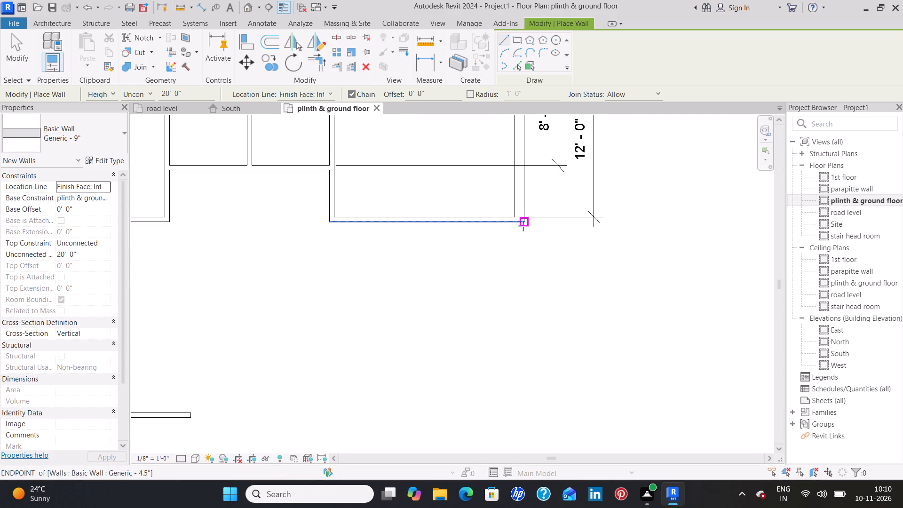
click(524, 224)
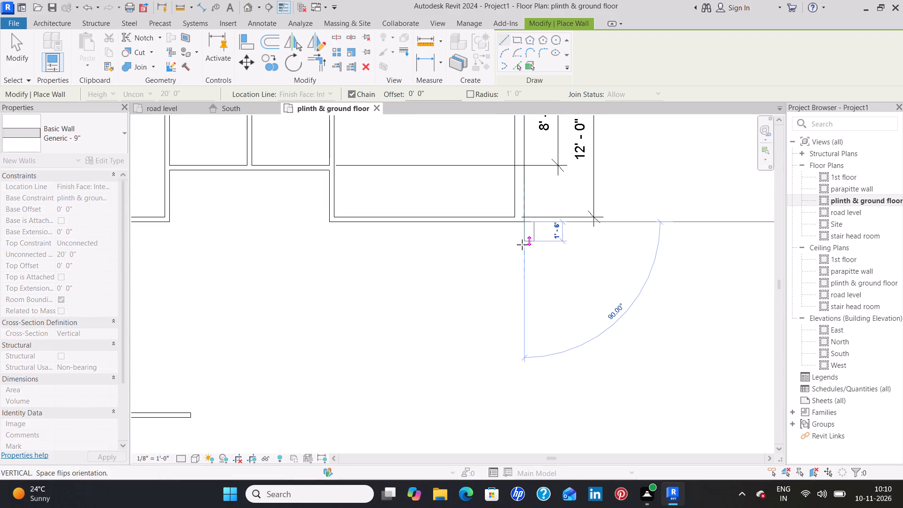
key(space)
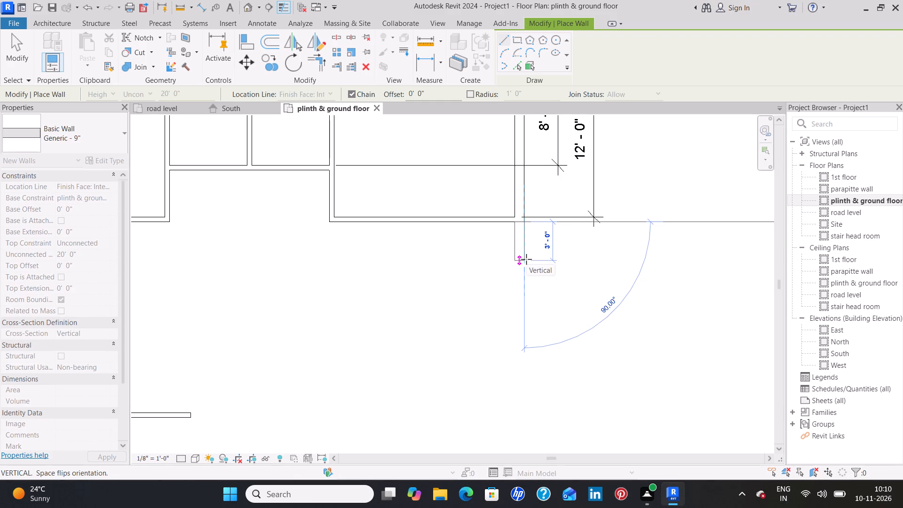
key(1)
text(0')
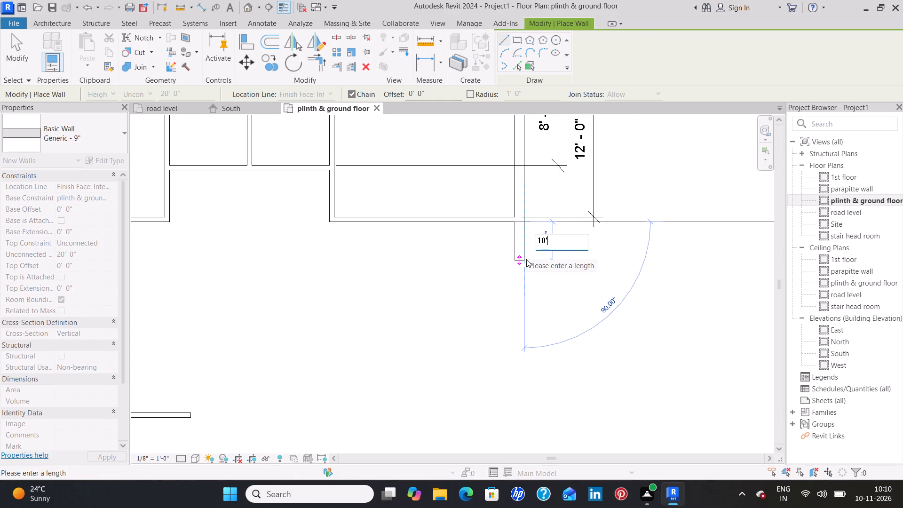
key(Return)
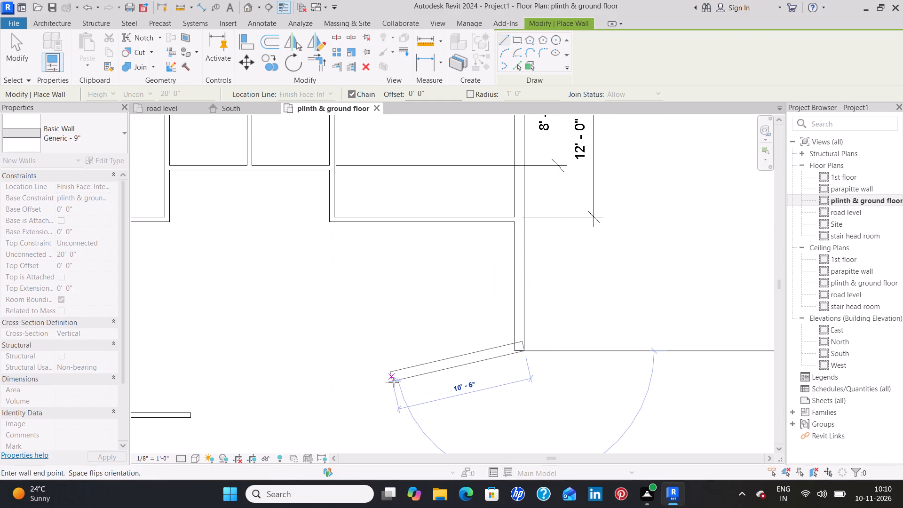
Continue the Generic - 9" wall 12' westward from the east wall's south end as the kitchen's south wall, and end the chain.
scroll(393, 378, down, 13)
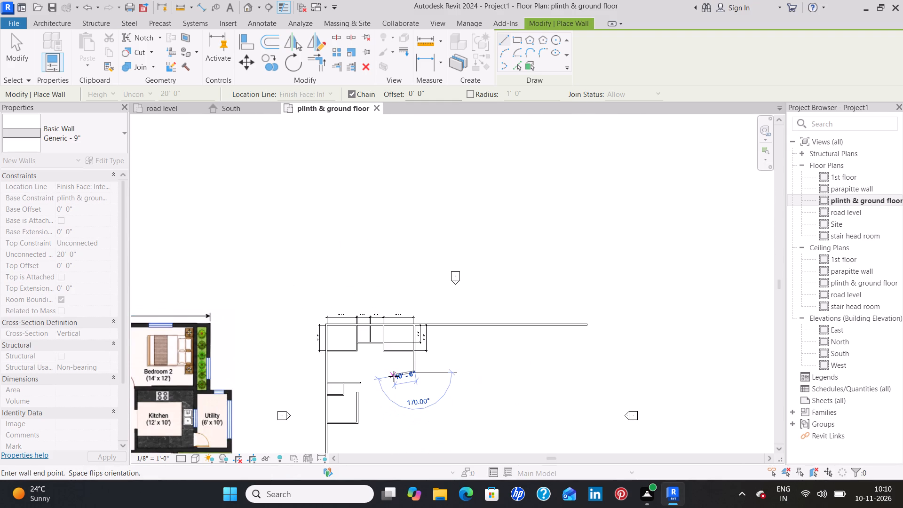
scroll(395, 373, up, 9)
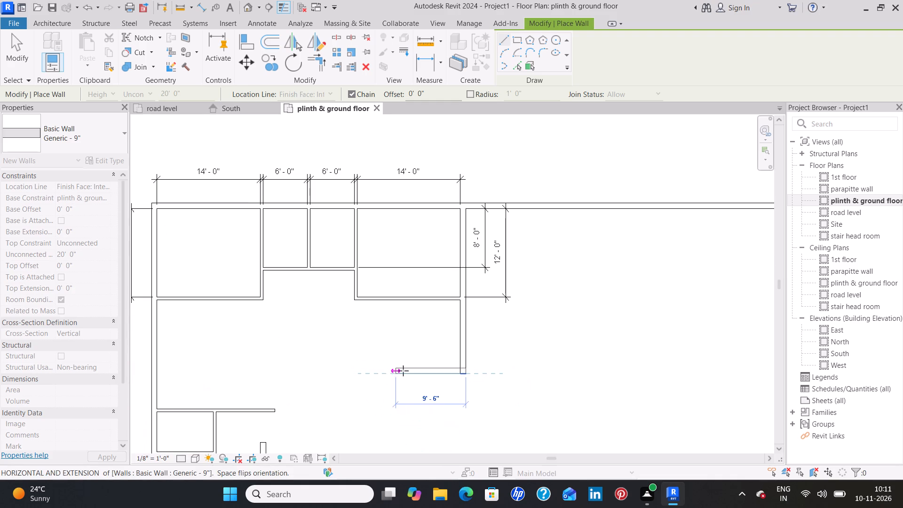
scroll(462, 409, down, 9)
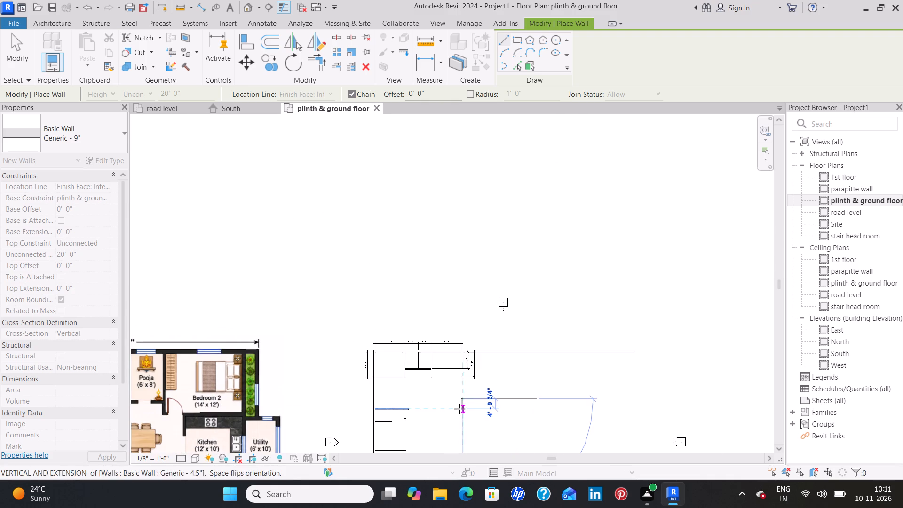
middle_drag(459, 409, 485, 291)
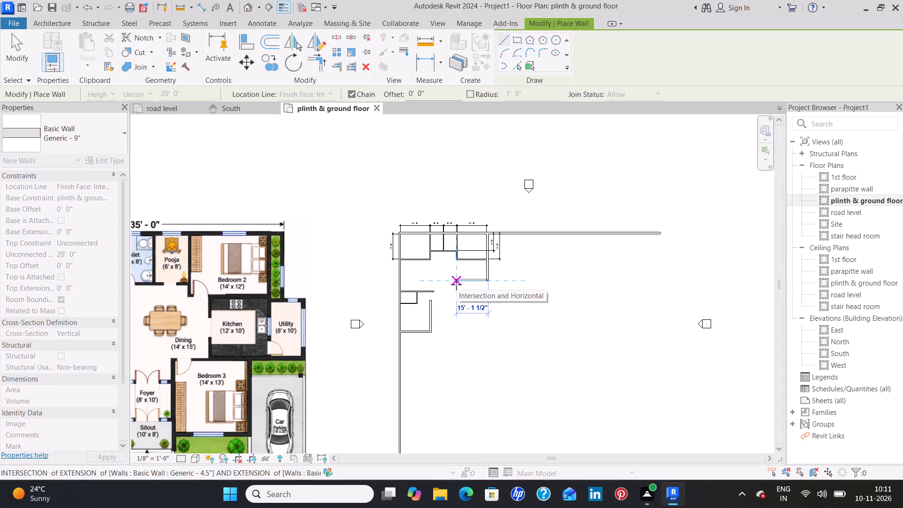
text(12)
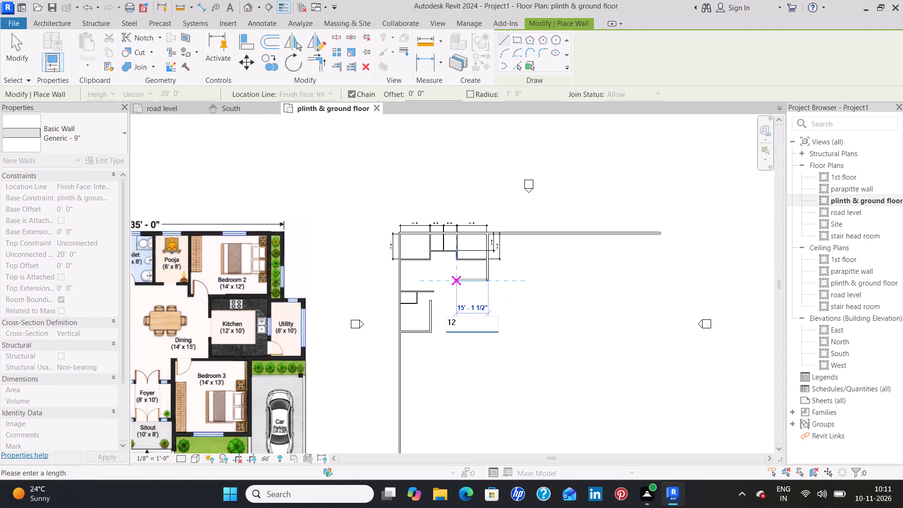
key(apostrophe)
key(Return)
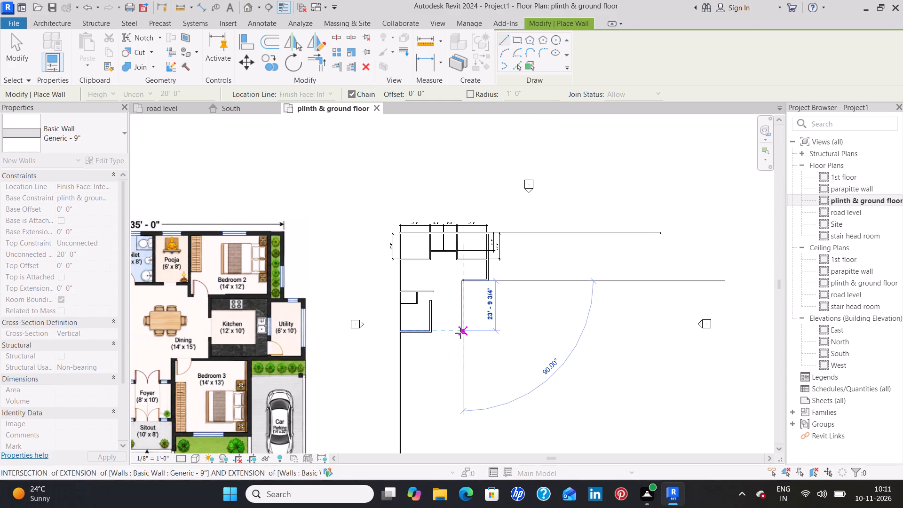
key(Escape)
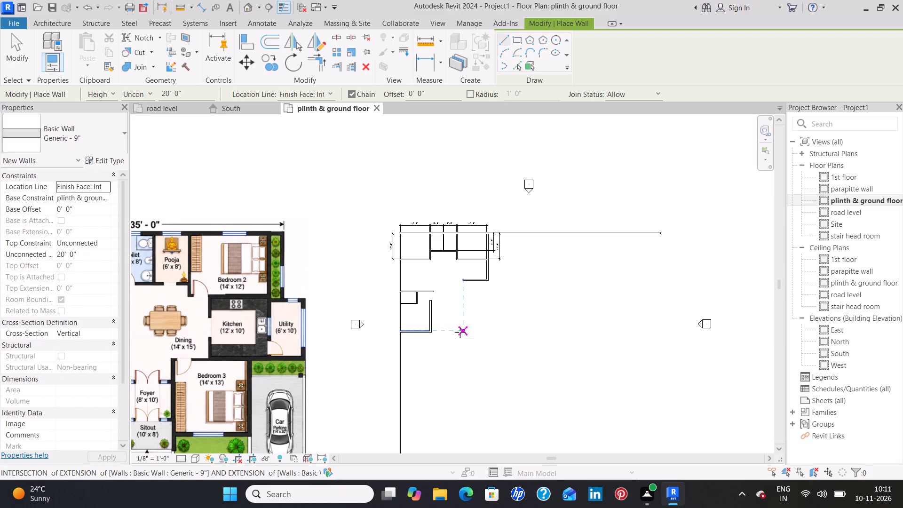
Draw a 12' Generic - 9" wall westward along Bedroom 2's south partition from the east wall's inner face, with its thickness southward.
scroll(453, 265, up, 9)
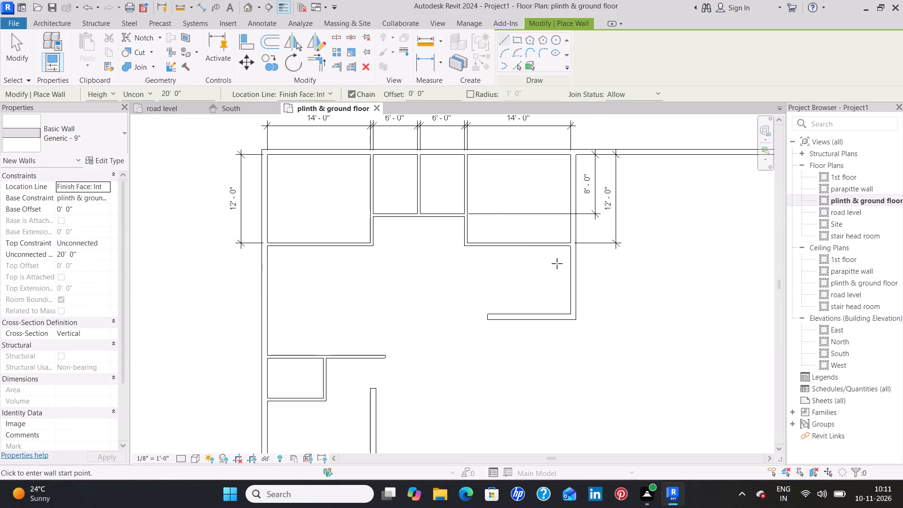
middle_drag(554, 267, 471, 316)
scroll(492, 293, up, 6)
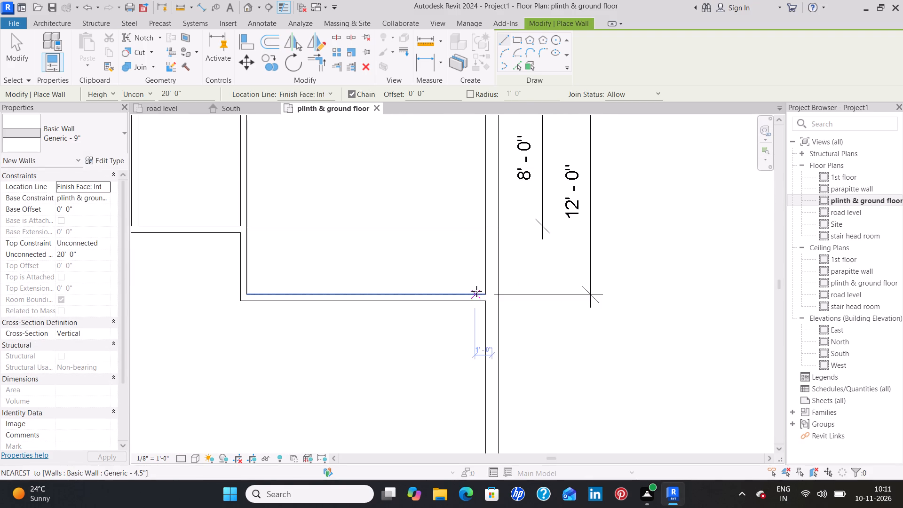
click(483, 294)
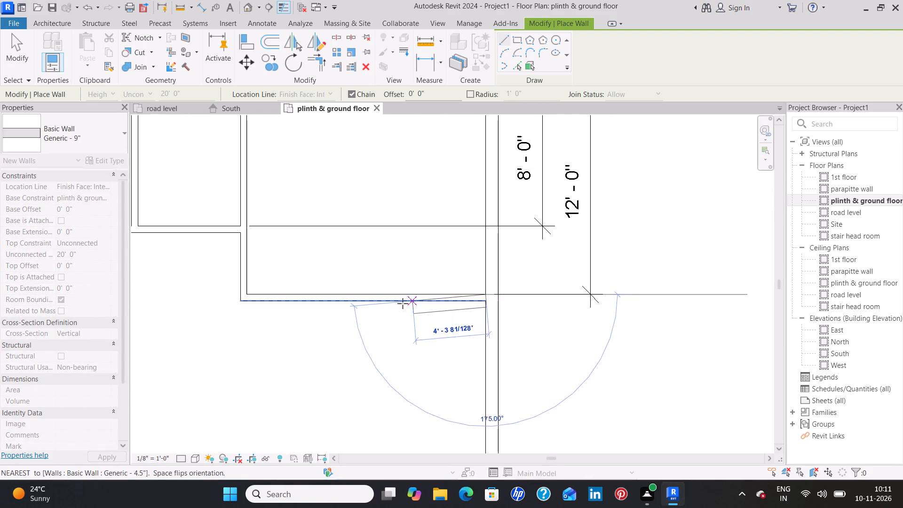
scroll(306, 296, down, 5)
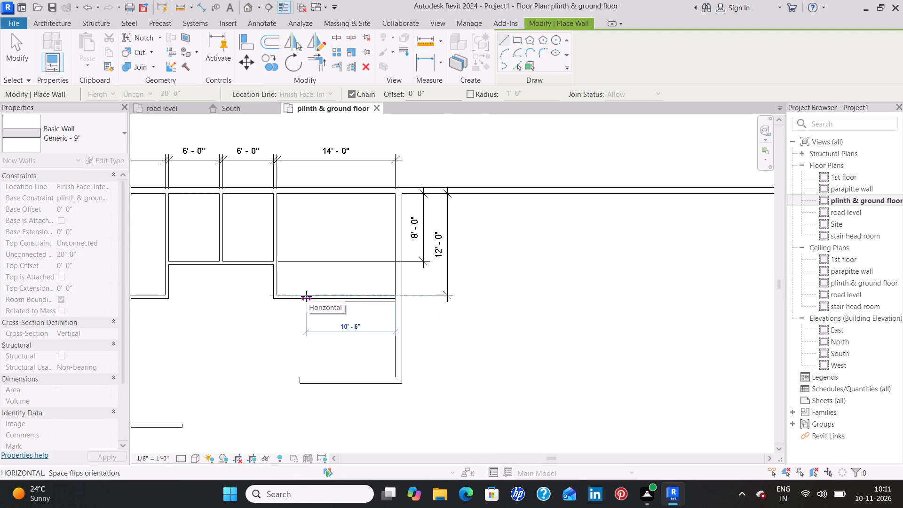
scroll(306, 296, down, 14)
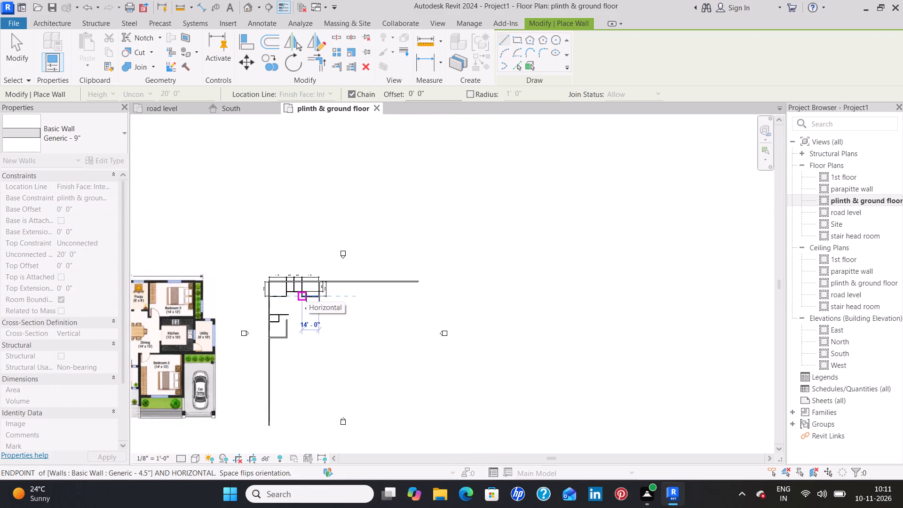
scroll(306, 296, down, 1)
scroll(306, 296, up, 7)
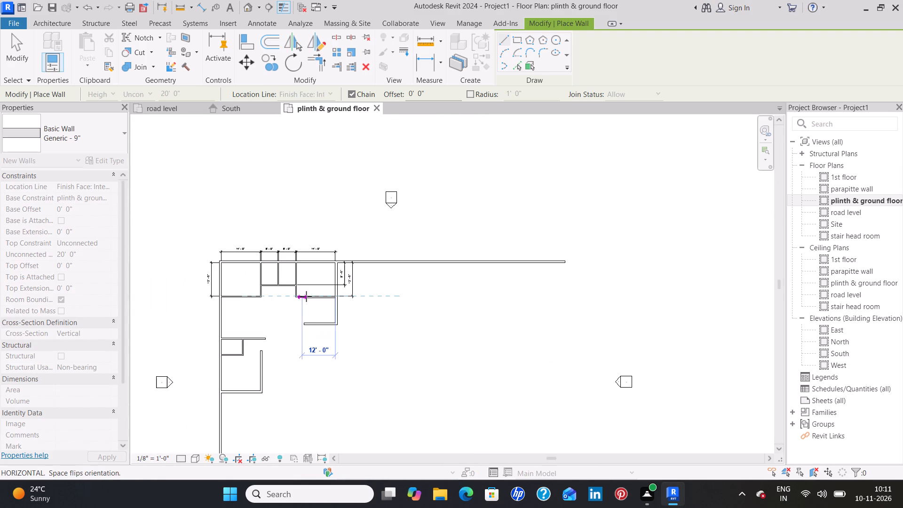
scroll(306, 296, up, 7)
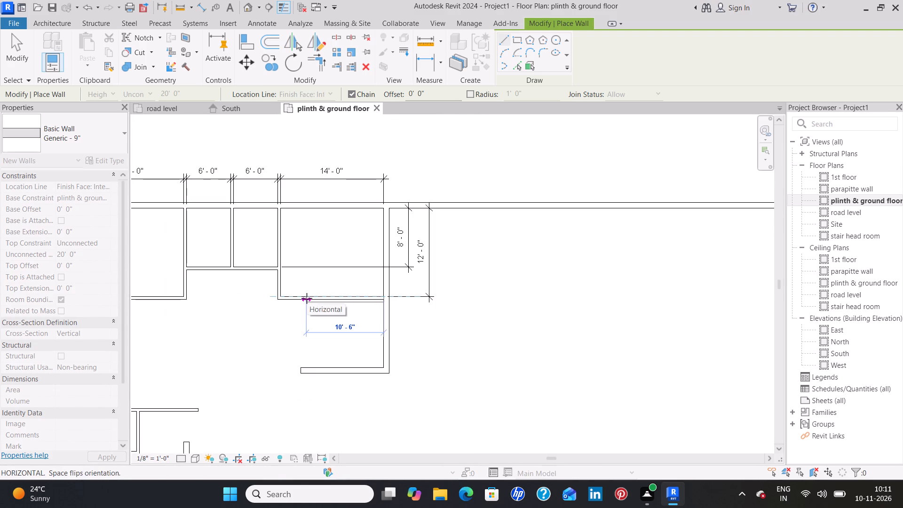
scroll(307, 298, up, 4)
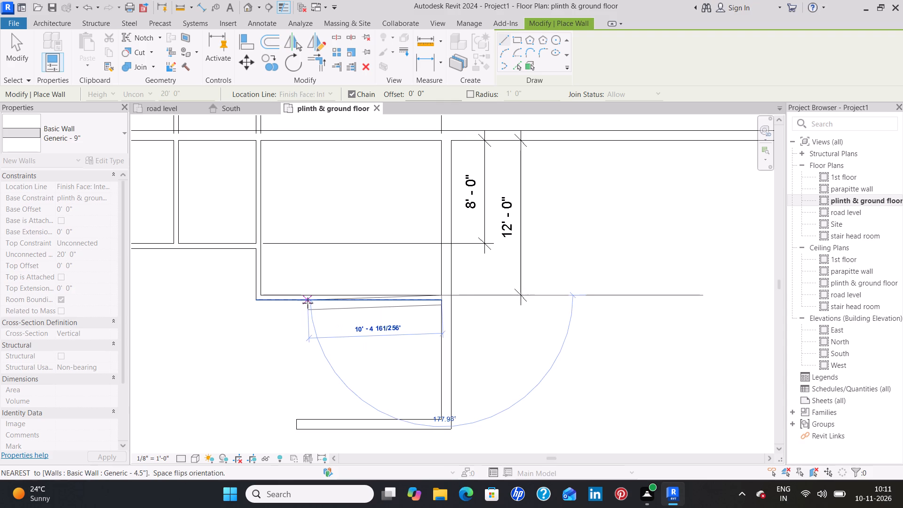
text(12')
key(Return)
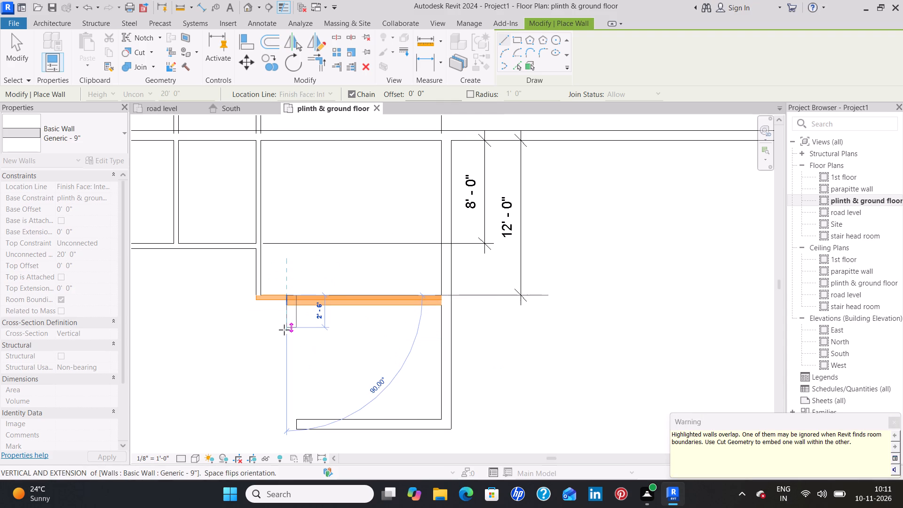
click(897, 426)
scroll(280, 399, down, 5)
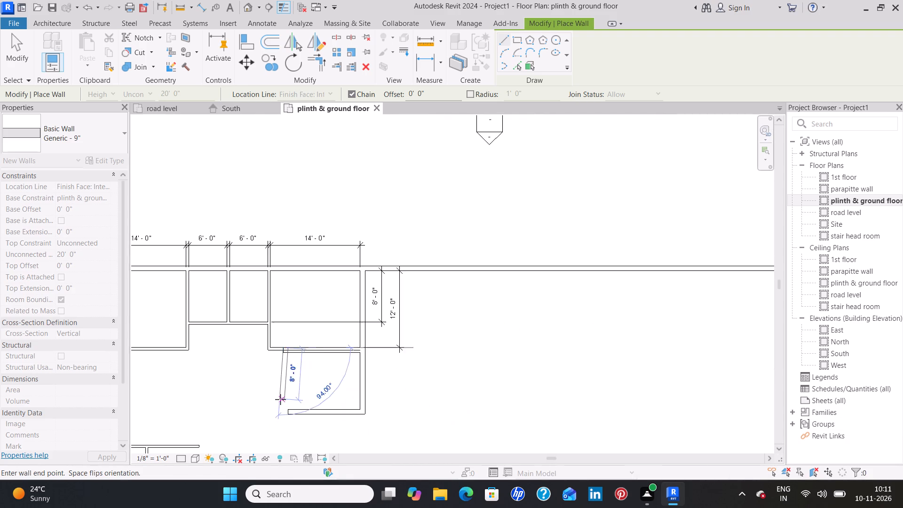
scroll(280, 399, down, 5)
middle_drag(280, 397, 453, 318)
scroll(454, 318, down, 2)
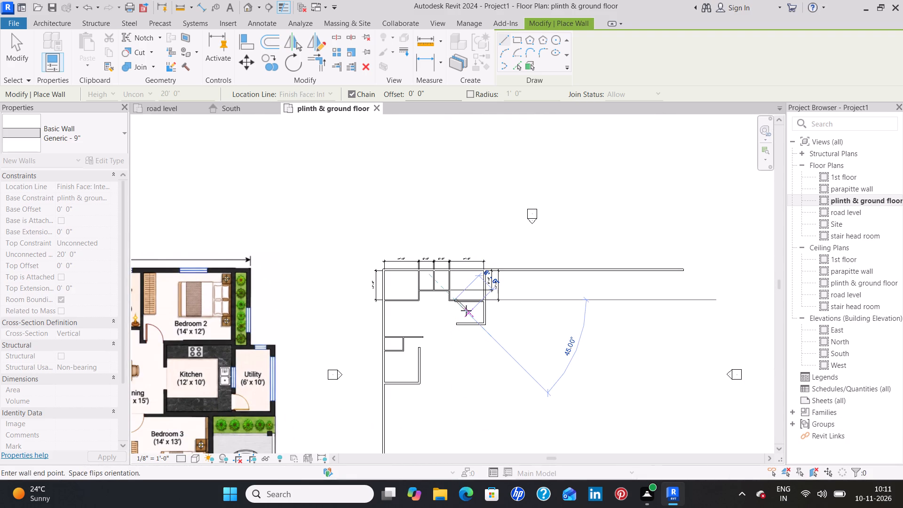
key(Escape)
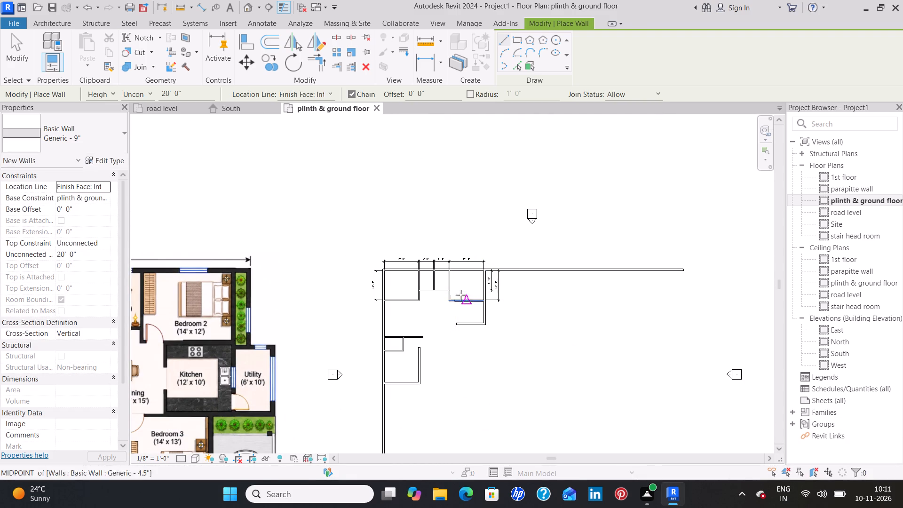
Split Bedroom 2's Generic - 4.5" south partition at the west end of the overlapping Generic - 9" wall.
scroll(460, 288, up, 13)
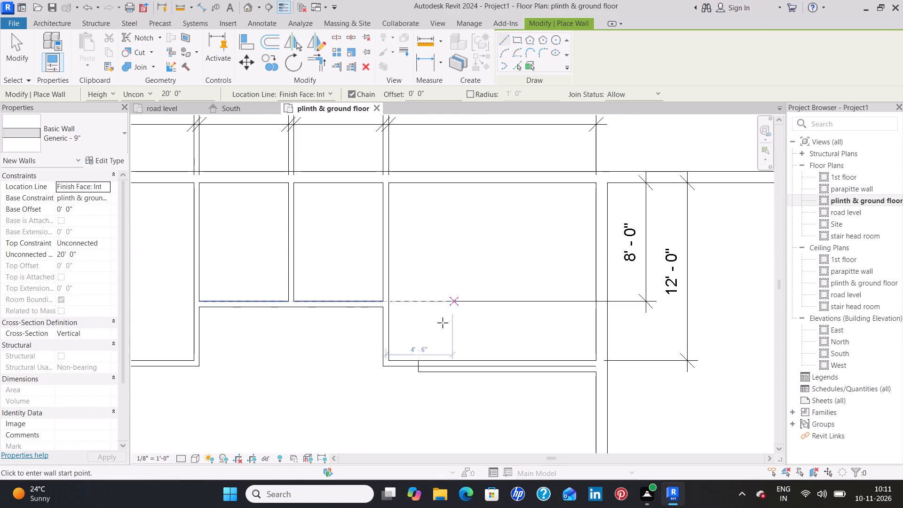
middle_drag(436, 346, 478, 253)
scroll(478, 253, up, 8)
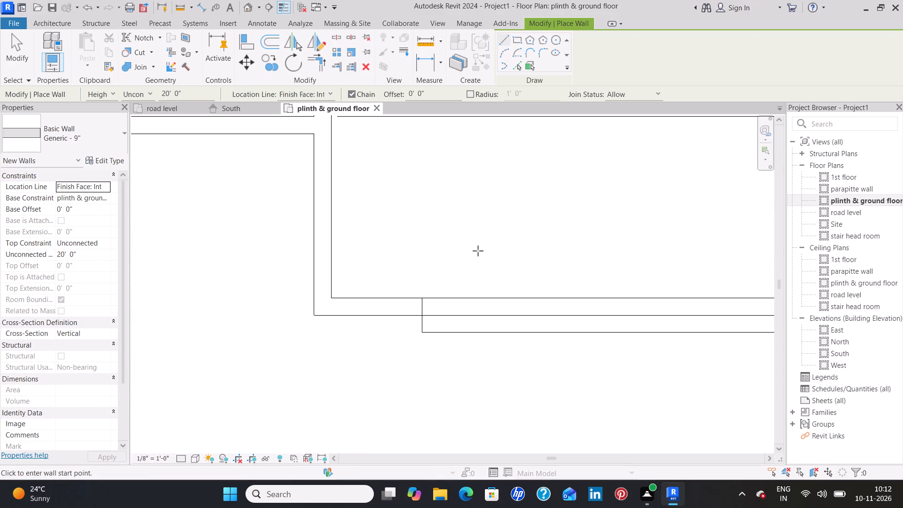
key(Escape)
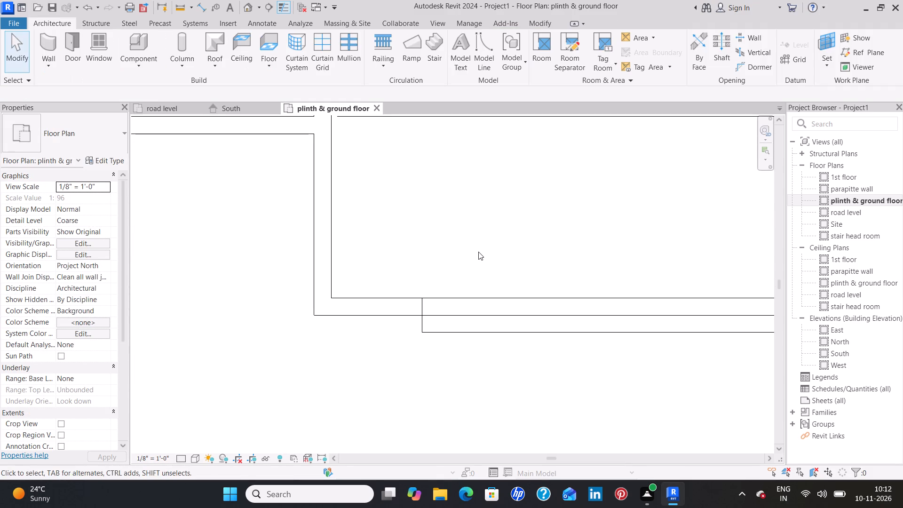
click(540, 26)
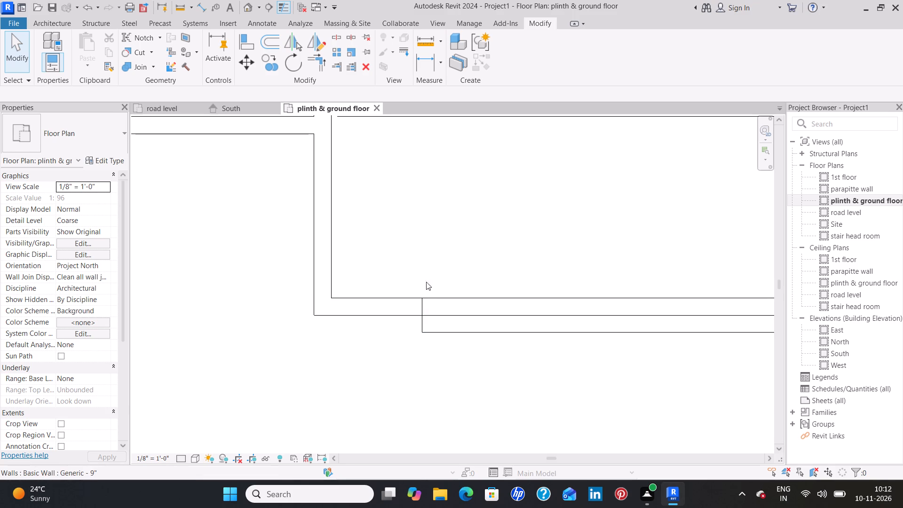
click(338, 36)
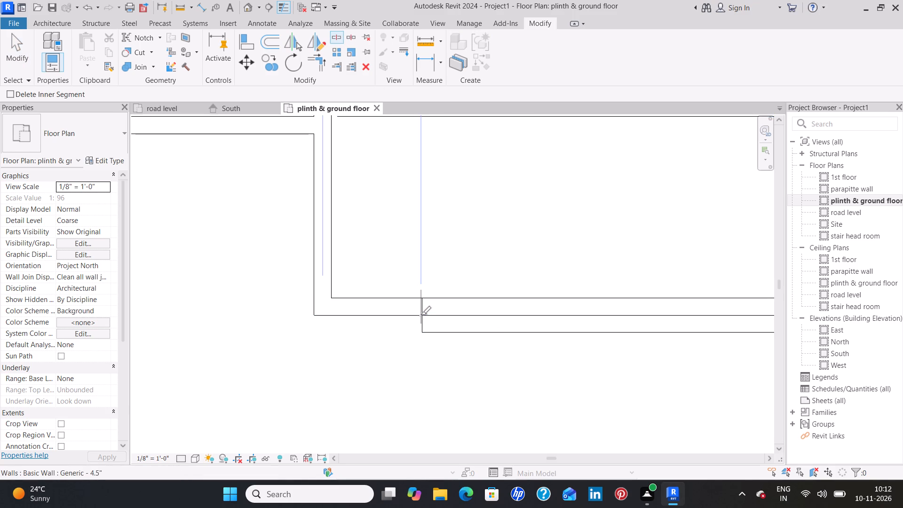
scroll(423, 315, up, 7)
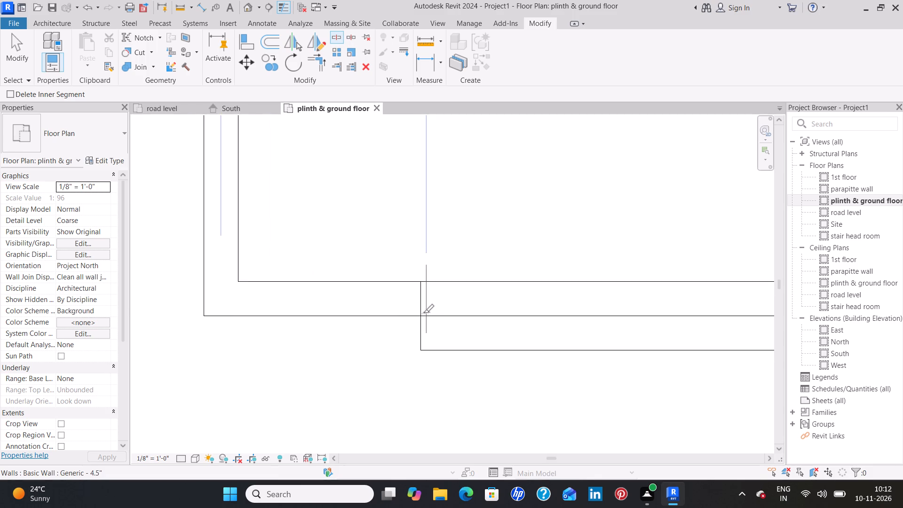
scroll(423, 313, up, 3)
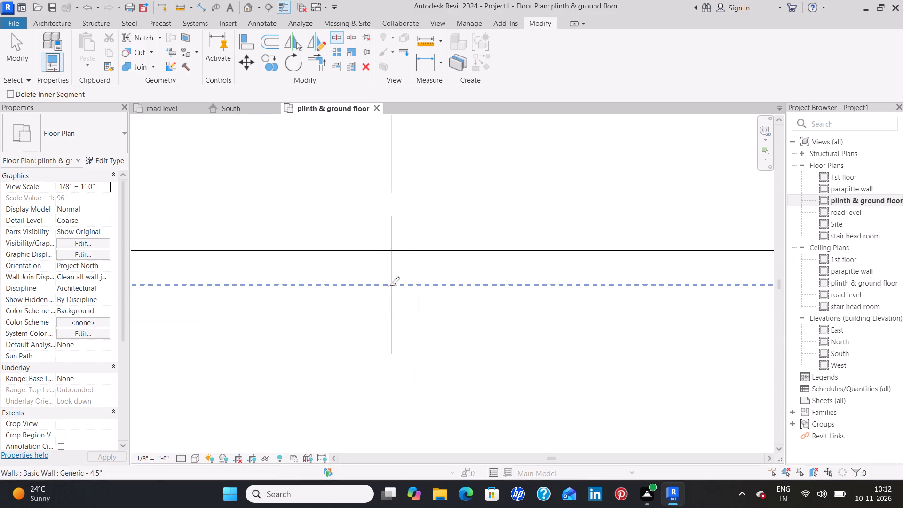
click(418, 285)
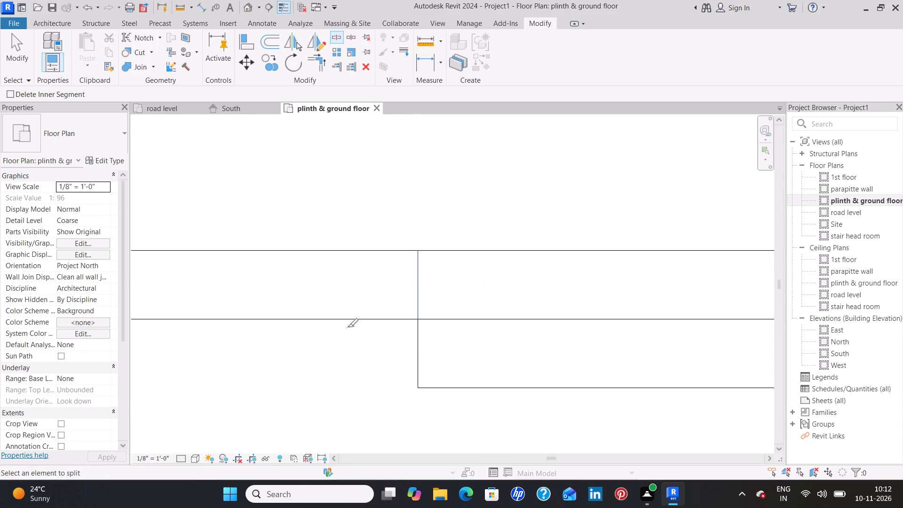
key(Escape)
key(Escape)
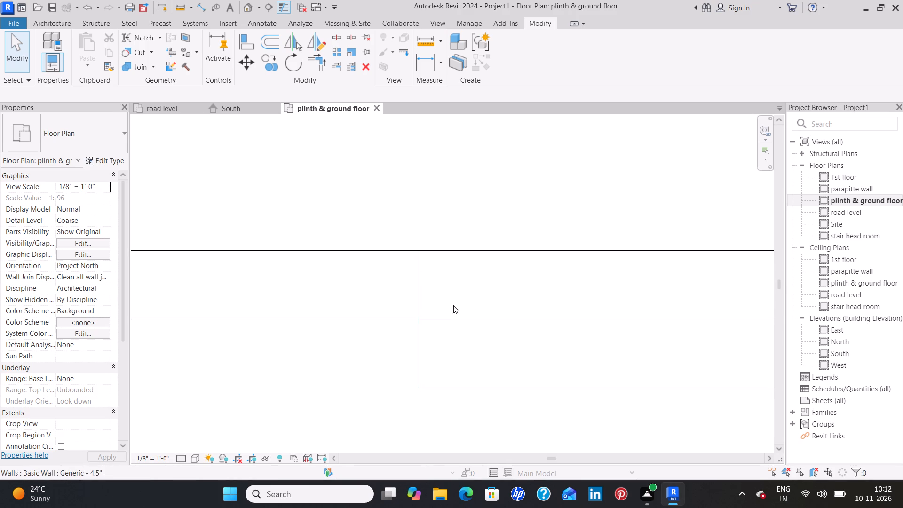
Delete the eastern piece of the split 4.5" partition that overlaps the 9" wall.
click(452, 287)
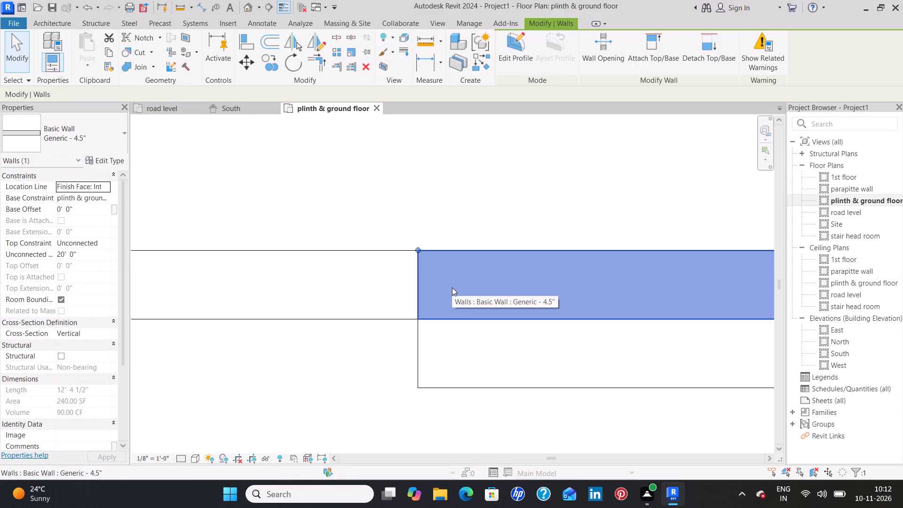
key(Delete)
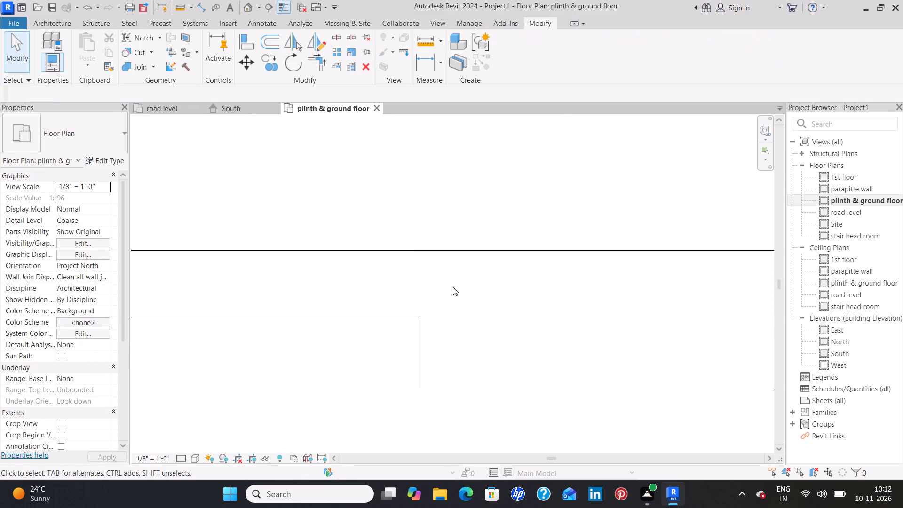
Nudge the 9" wall between Bedroom 2 and the kitchen northward until its south face lines up with the 4.5" partition's south face.
scroll(454, 287, down, 13)
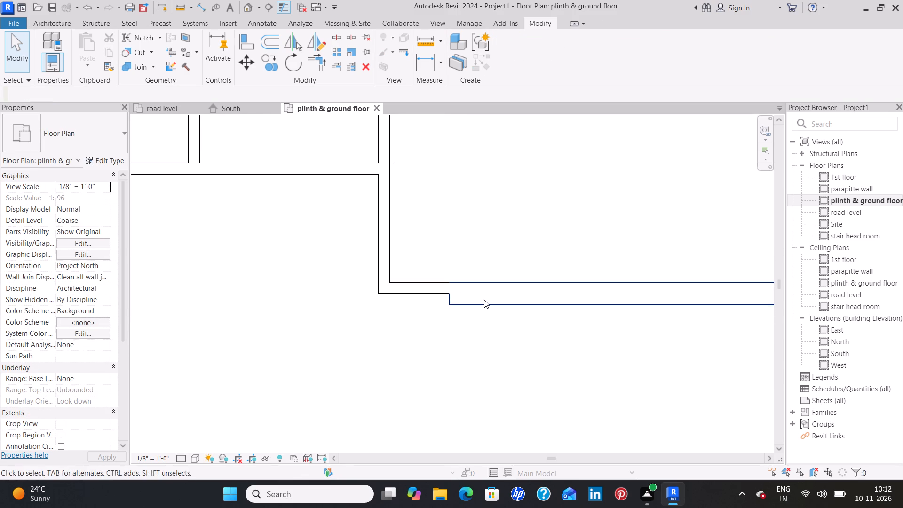
scroll(484, 300, down, 9)
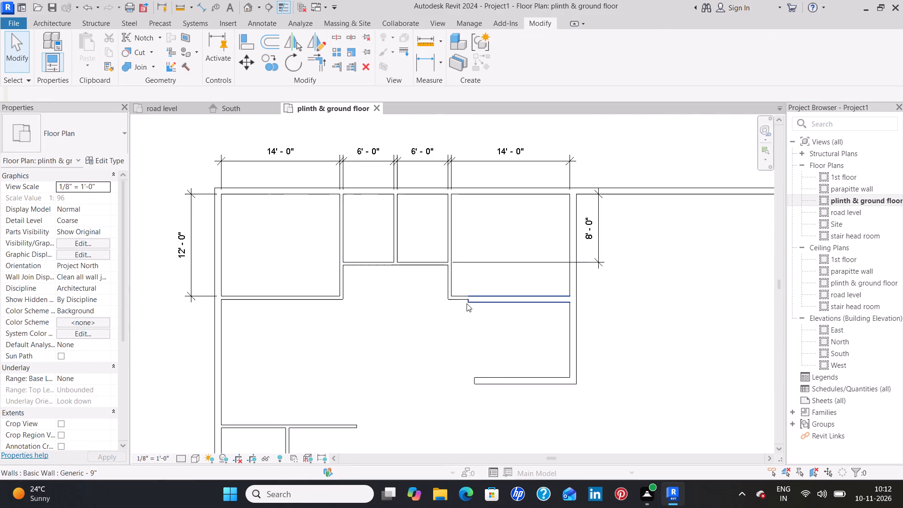
scroll(467, 303, down, 8)
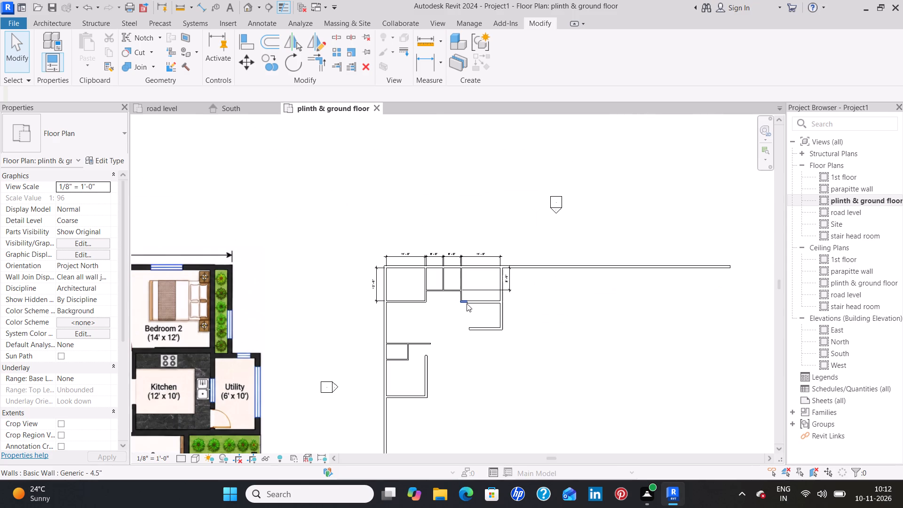
scroll(467, 303, up, 7)
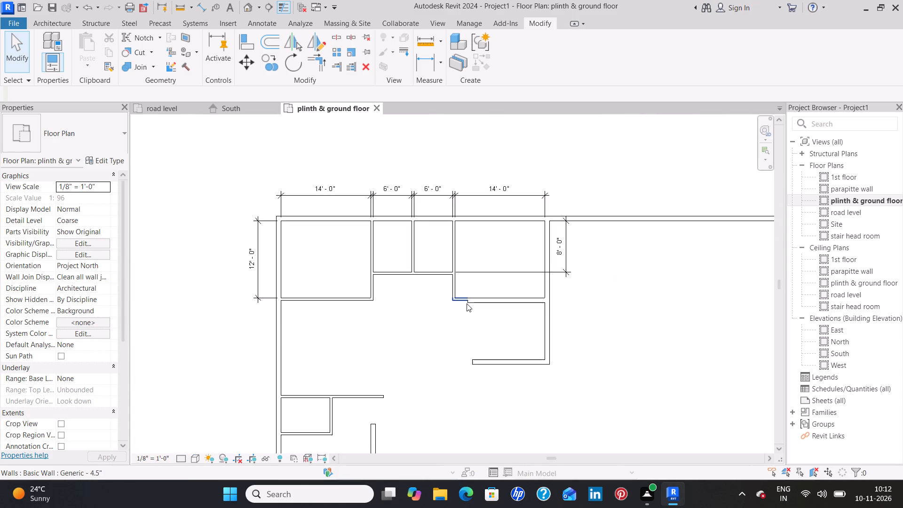
scroll(467, 303, up, 8)
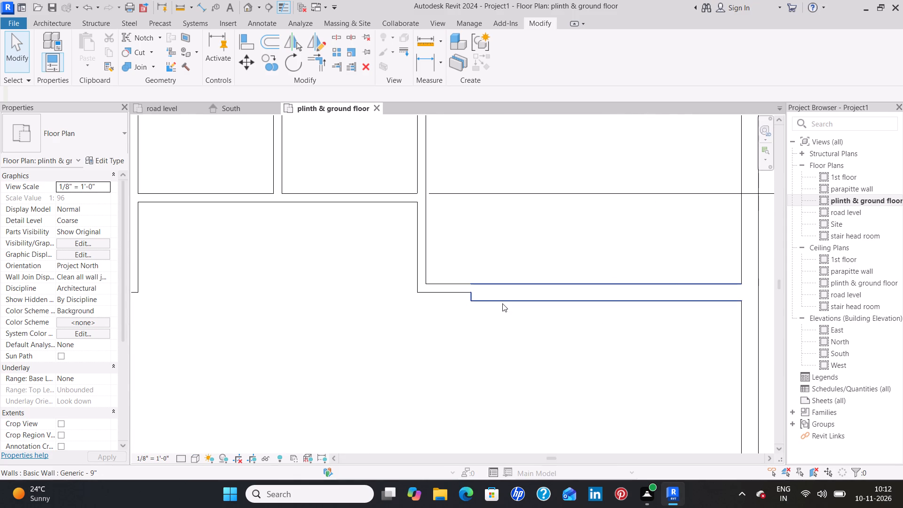
click(502, 303)
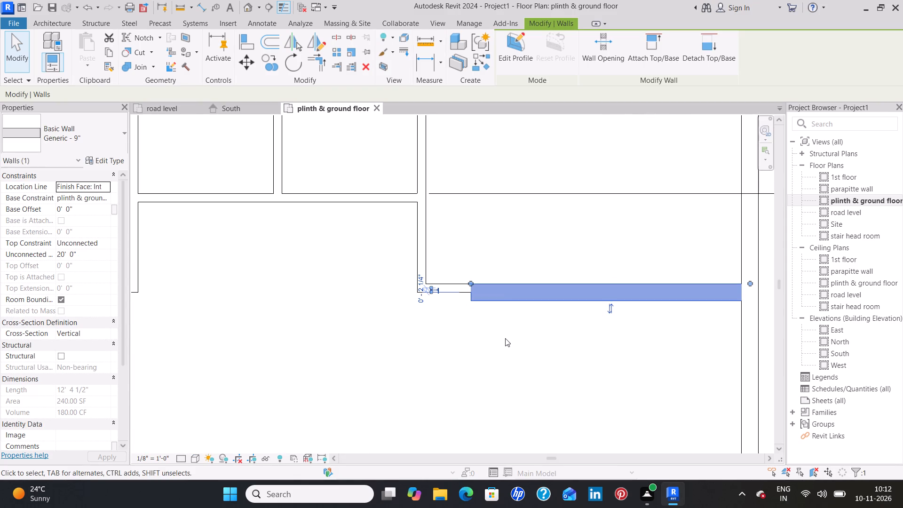
key(Up)
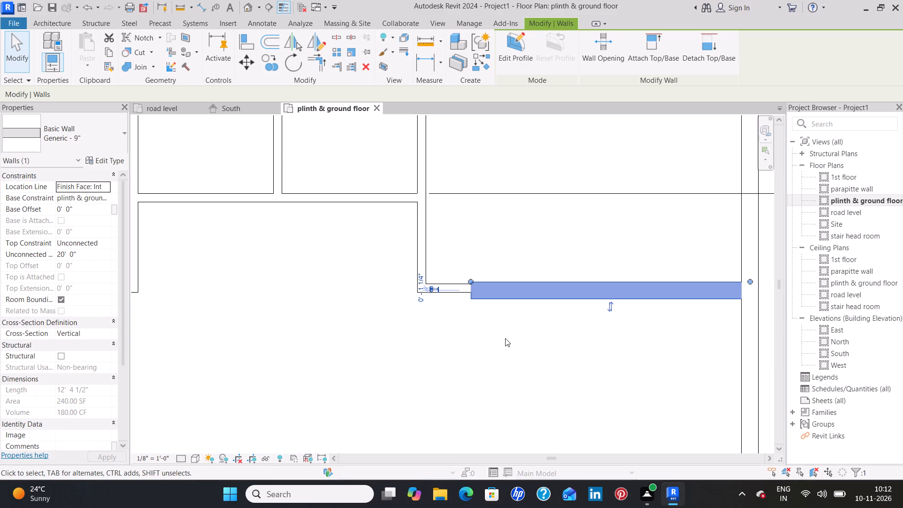
key(Up)
key(Up)
key(Up)
key(Up)
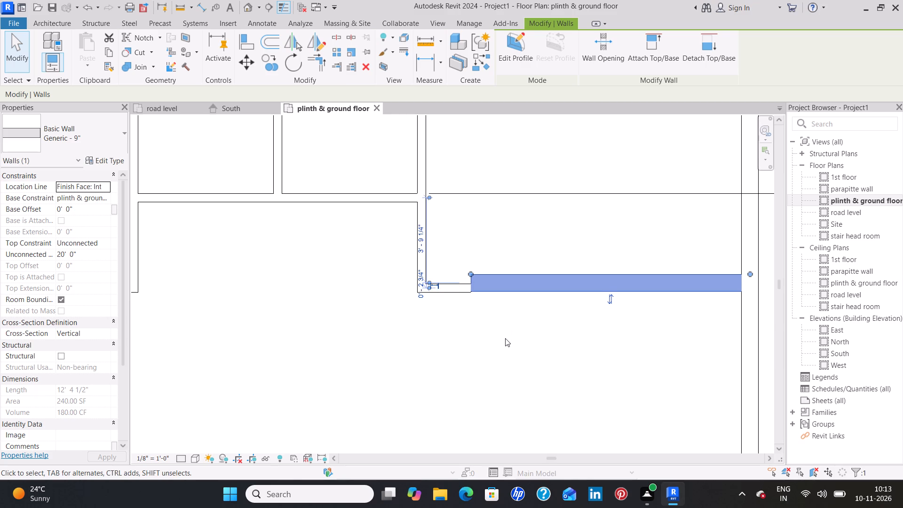
scroll(506, 339, up, 9)
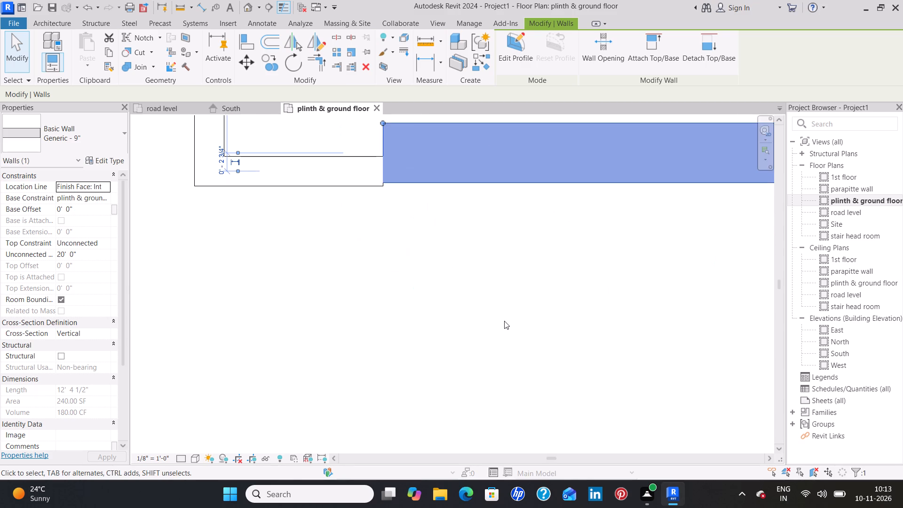
key(Down)
click(504, 321)
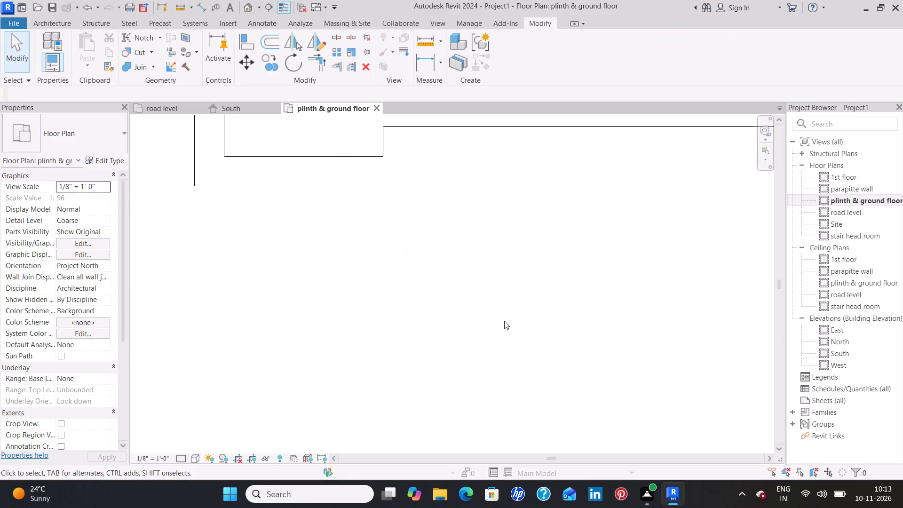
Shorten the 9" wall between Bedroom 2 and the kitchen from its west end to a length of 10'.
scroll(504, 321, down, 15)
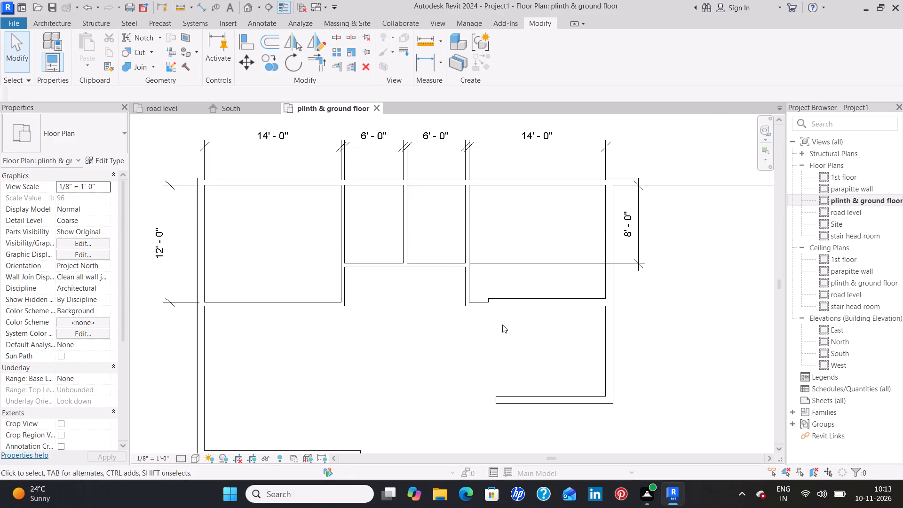
scroll(501, 327, down, 10)
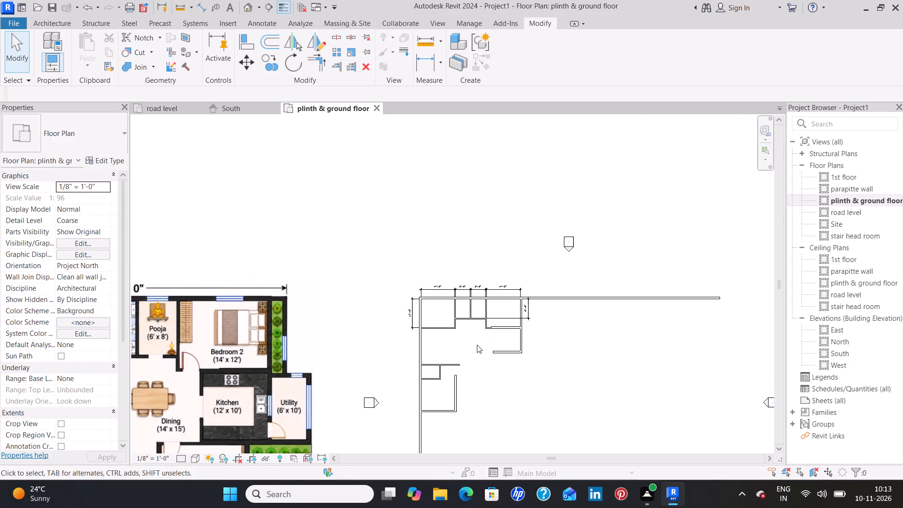
middle_drag(476, 344, 509, 304)
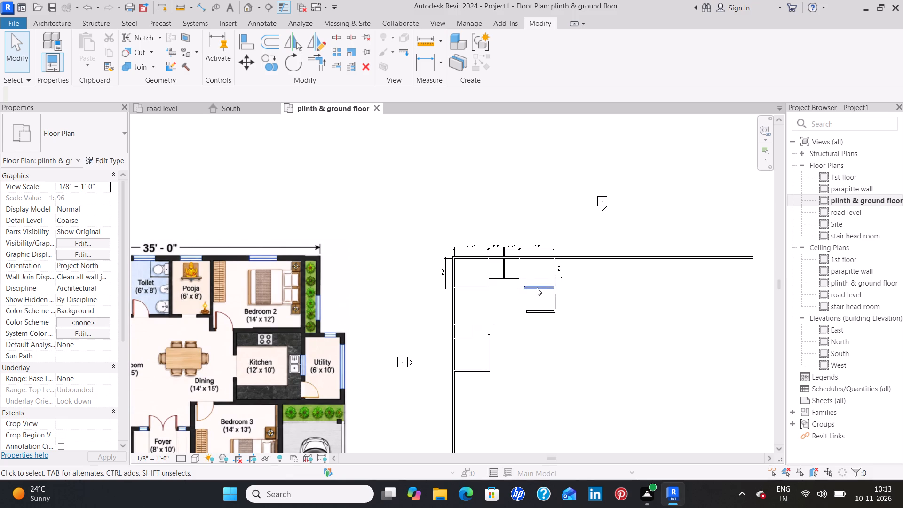
scroll(537, 287, up, 4)
click(537, 287)
scroll(525, 288, up, 4)
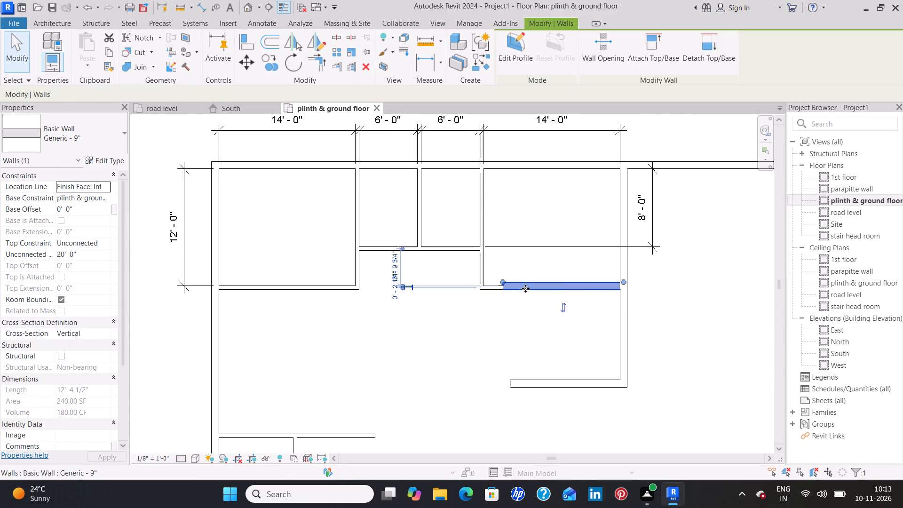
scroll(525, 288, up, 9)
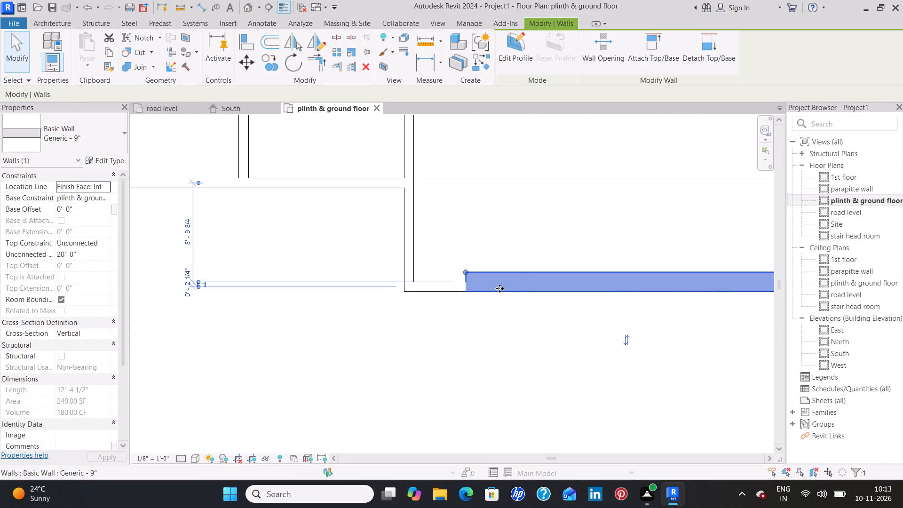
scroll(497, 288, up, 3)
middle_drag(498, 288, 457, 341)
scroll(408, 326, down, 3)
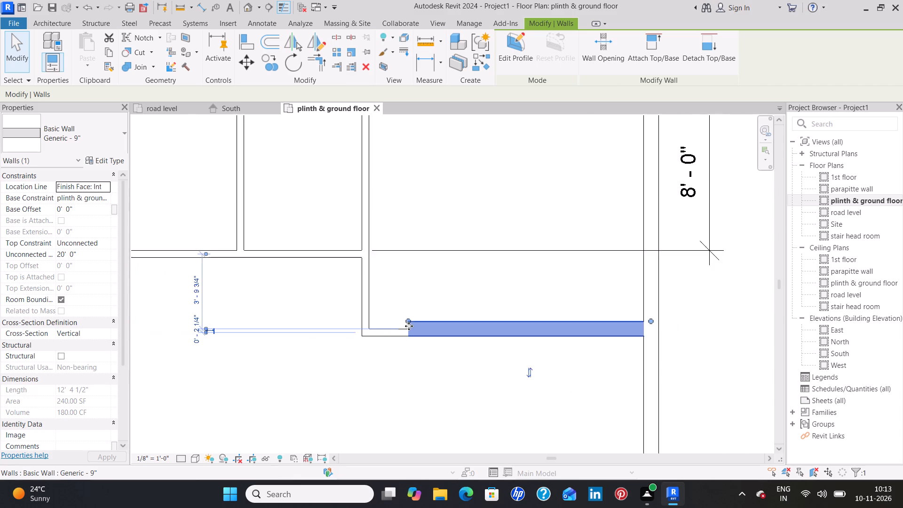
scroll(409, 326, down, 4)
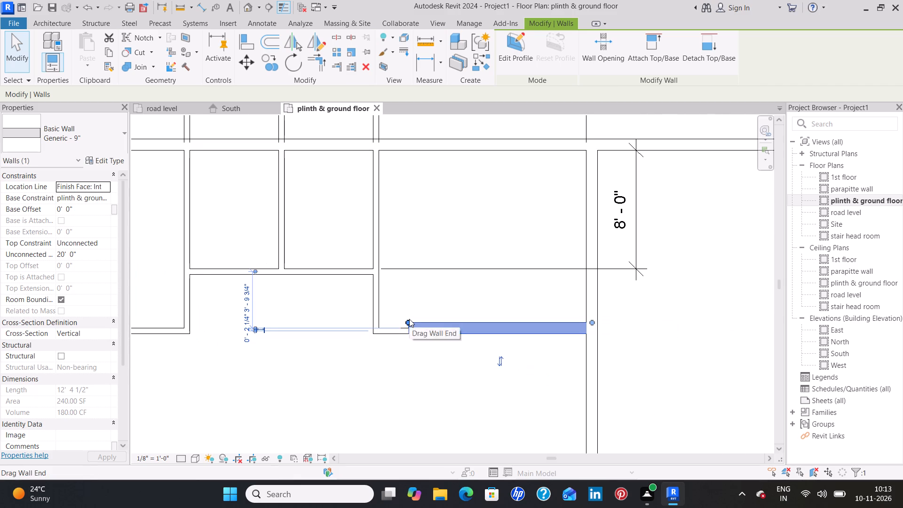
drag(408, 321, 420, 322)
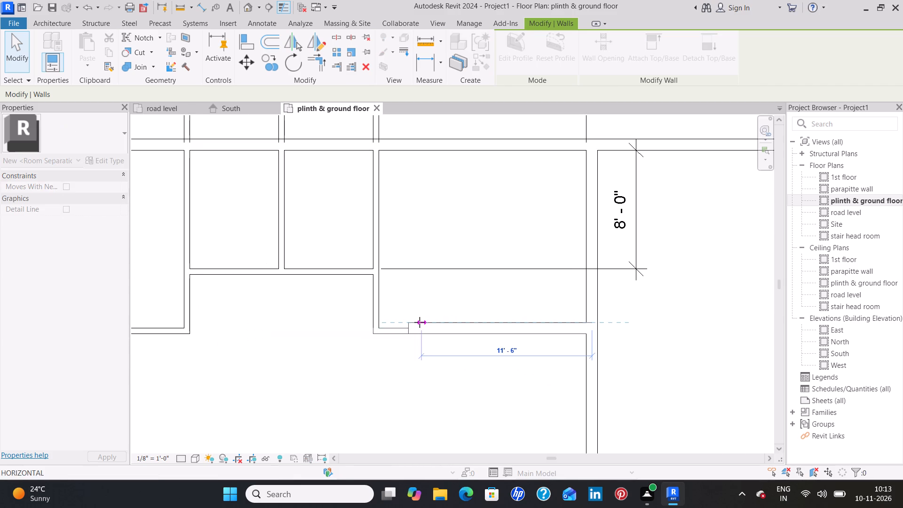
drag(420, 322, 439, 323)
drag(436, 322, 442, 322)
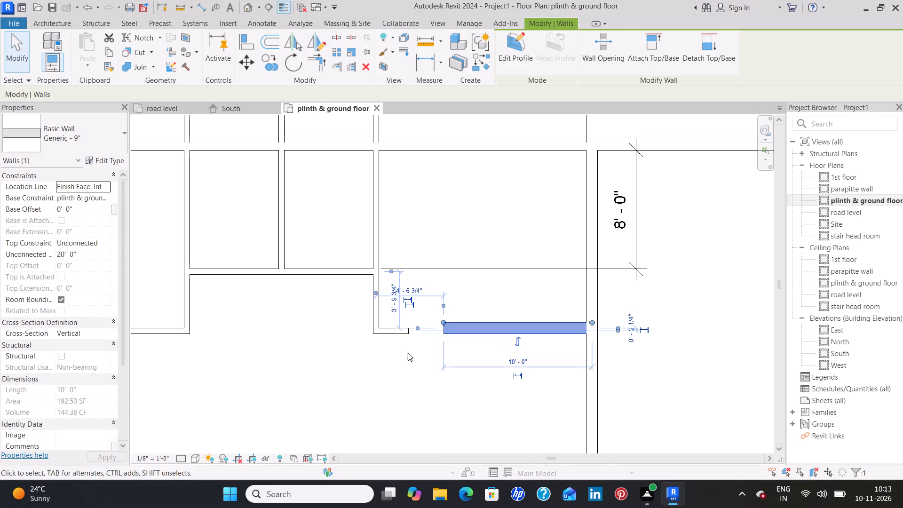
Extend the remaining 4.5" partition piece eastward to meet the shortened 9" wall's west end.
click(414, 360)
click(406, 333)
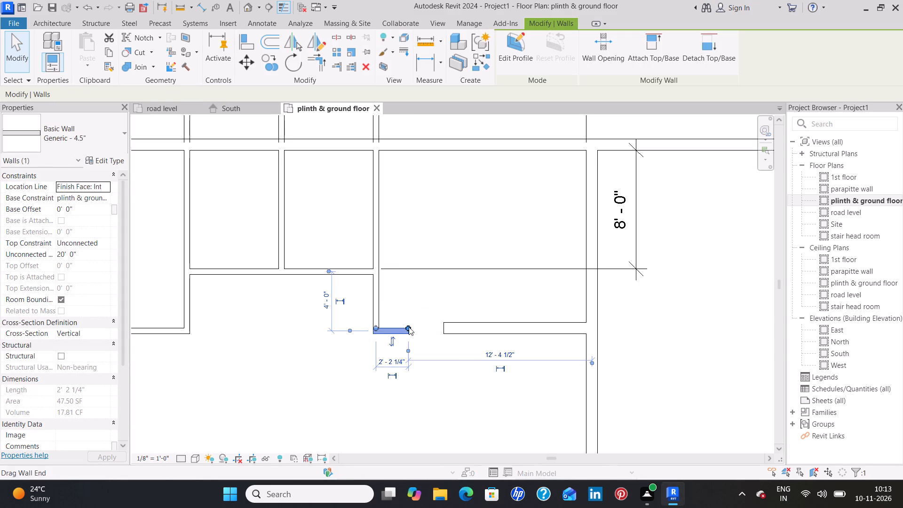
drag(408, 325, 444, 328)
click(412, 372)
Draw a Generic - 4.5" wall about 9'-9 3/4" long from the kitchen's south wall's west end north to the Bedroom 2 partition.
scroll(413, 371, down, 7)
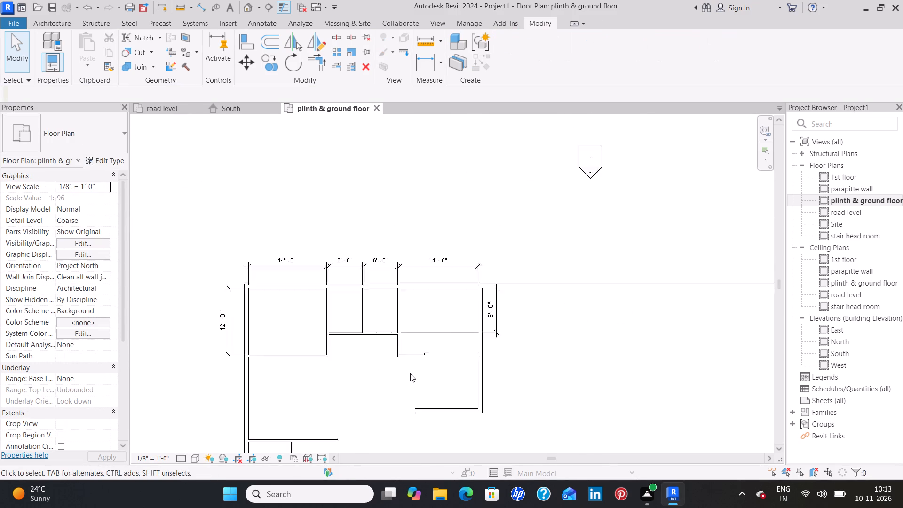
scroll(410, 373, down, 5)
middle_drag(389, 388, 464, 292)
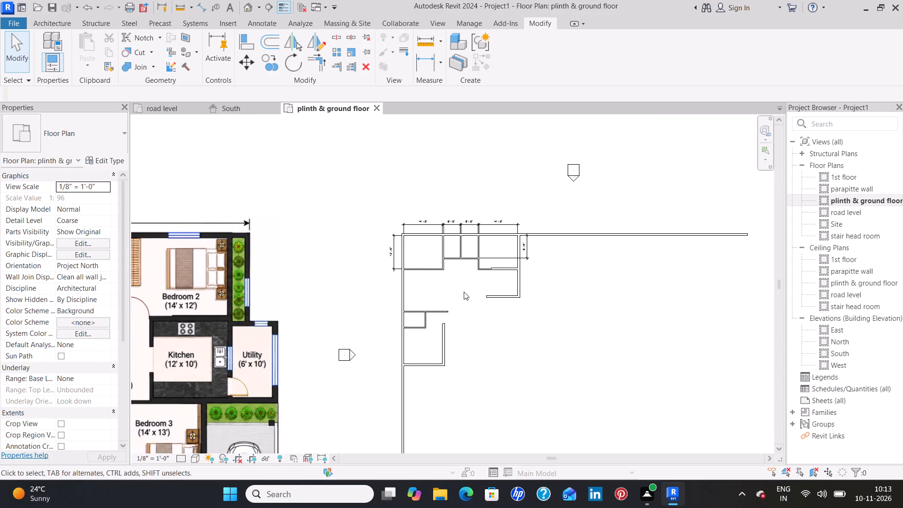
scroll(464, 292, down, 1)
scroll(475, 283, up, 4)
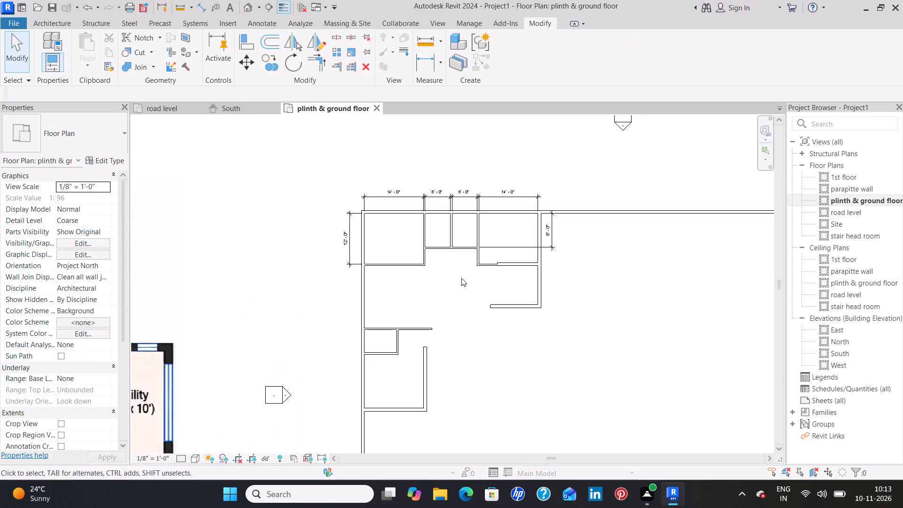
click(54, 25)
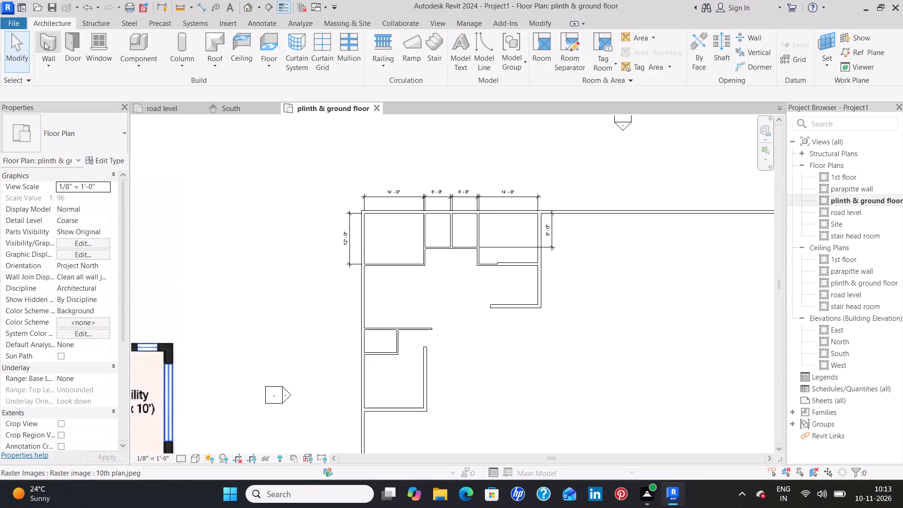
click(44, 42)
click(102, 131)
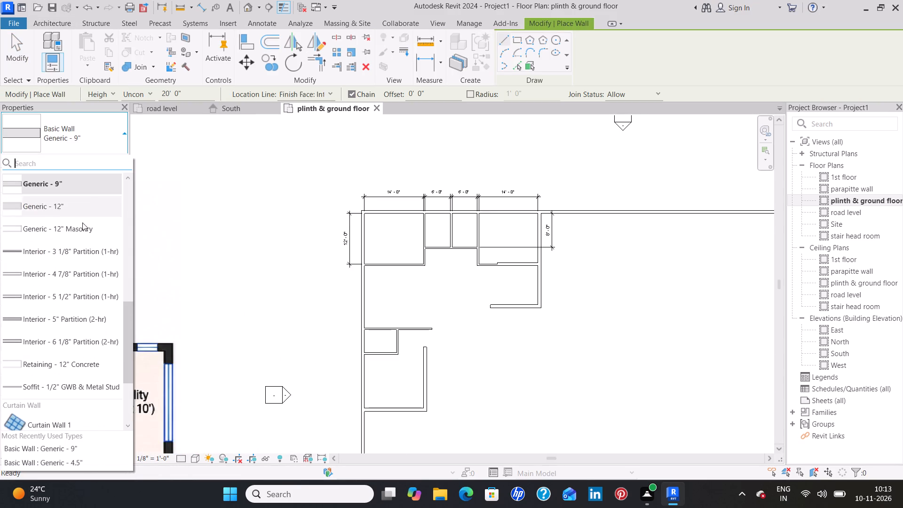
scroll(78, 216, up, 3)
click(78, 224)
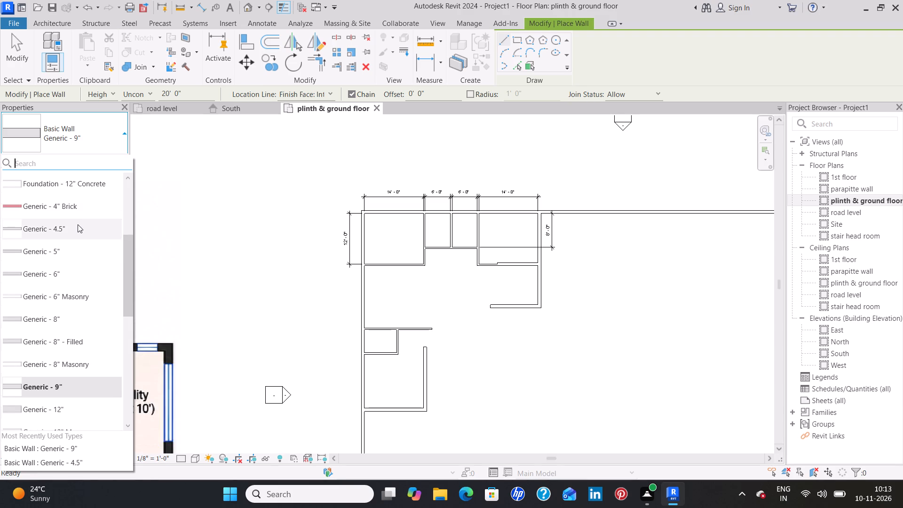
click(491, 306)
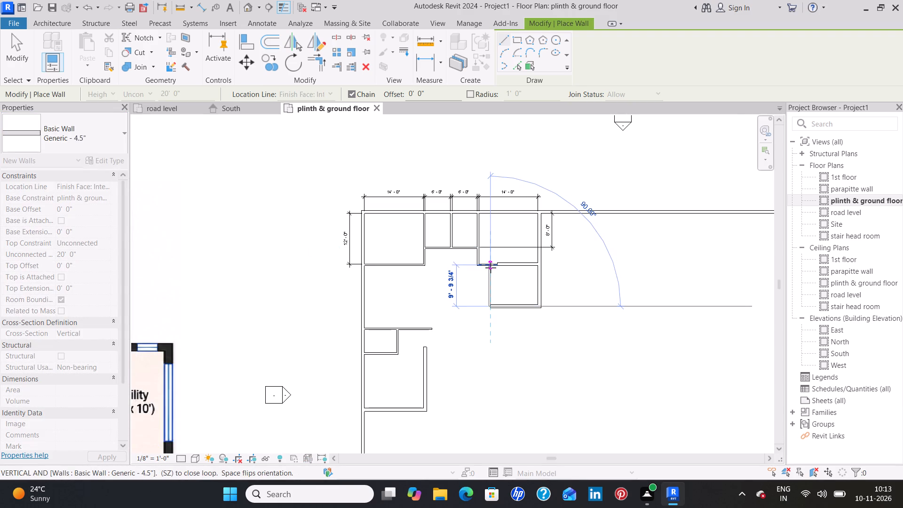
click(490, 266)
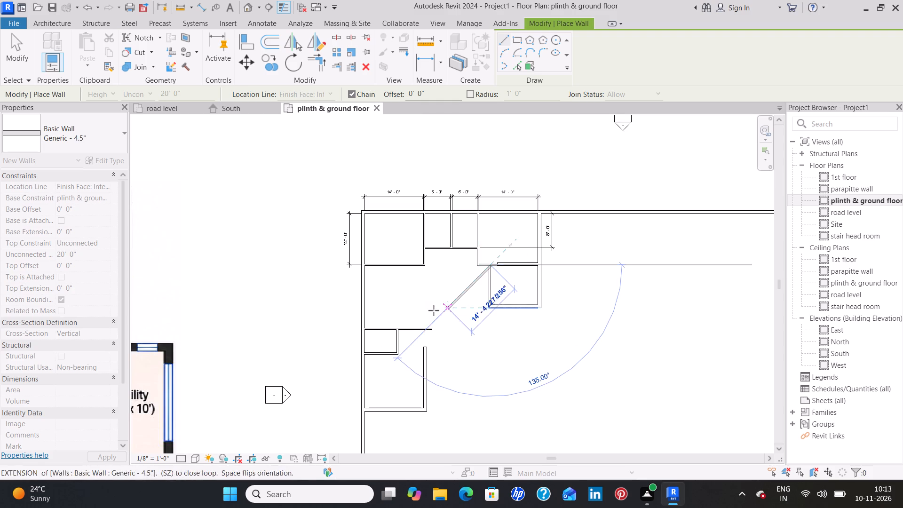
key(Escape)
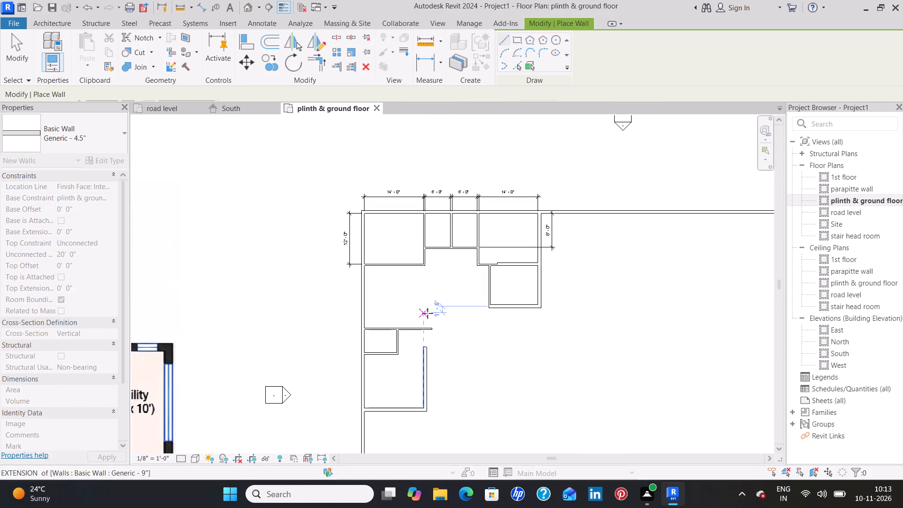
Draw a Generic - 9" wall 10' eastward from Bedroom 4's south-east corner, in line with its south wall.
scroll(493, 368, down, 6)
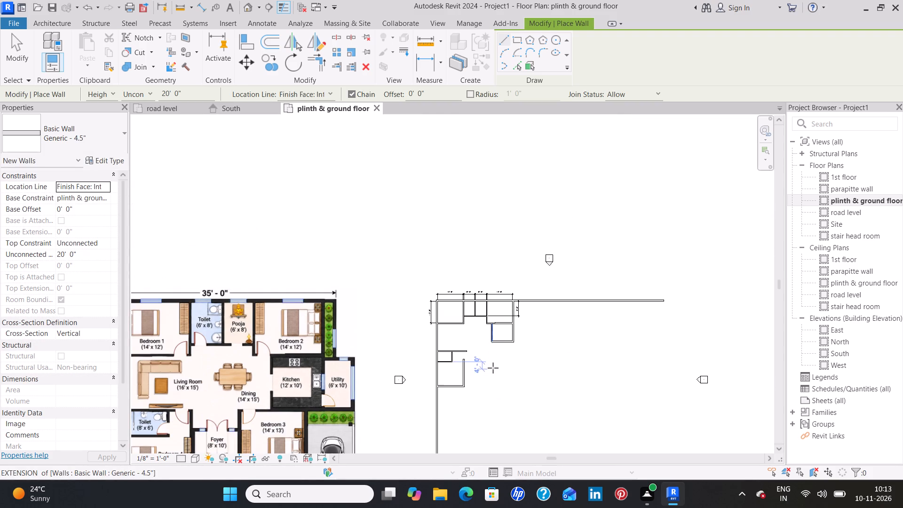
middle_drag(491, 370, 486, 292)
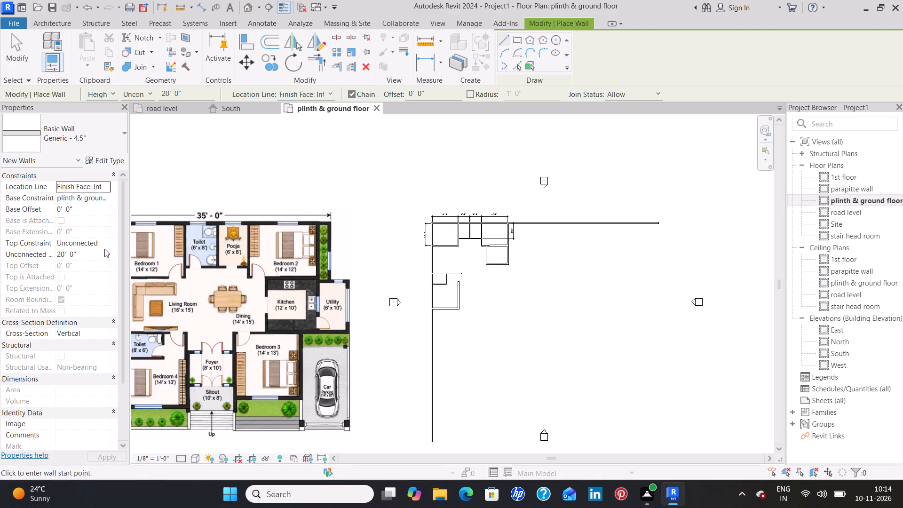
click(110, 142)
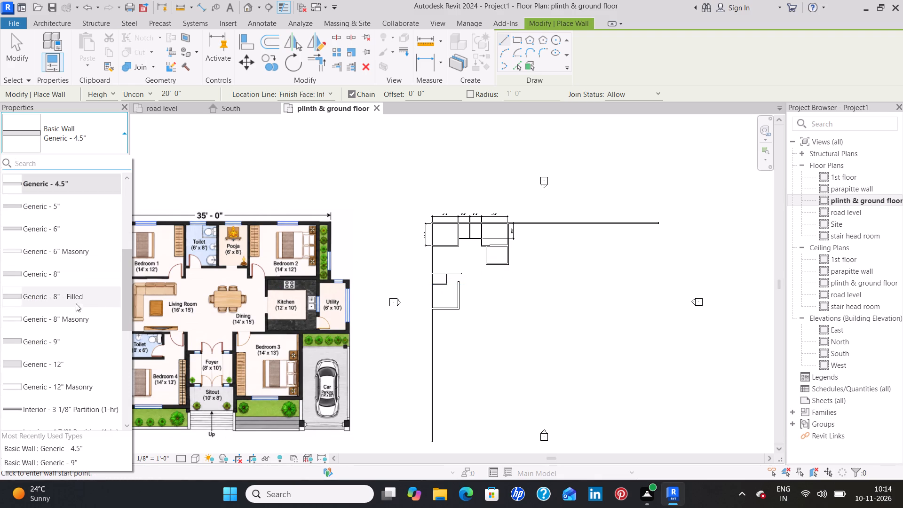
click(86, 337)
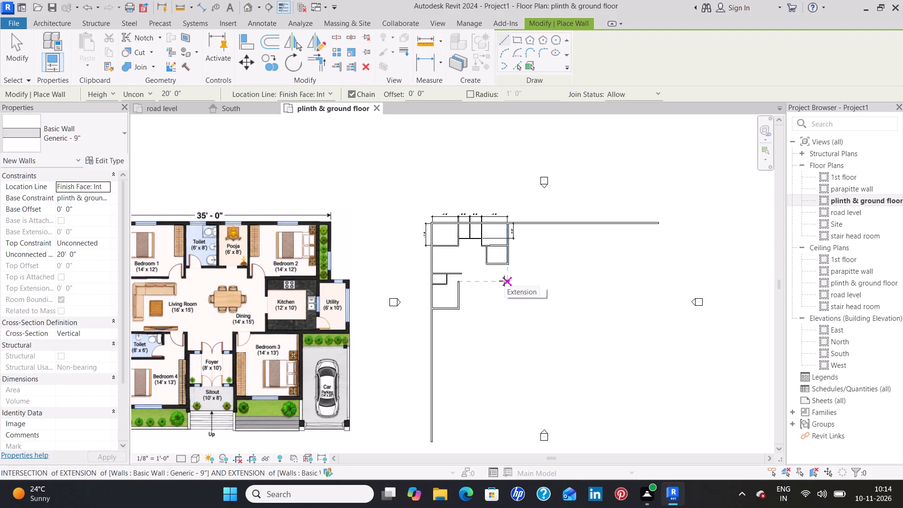
click(460, 309)
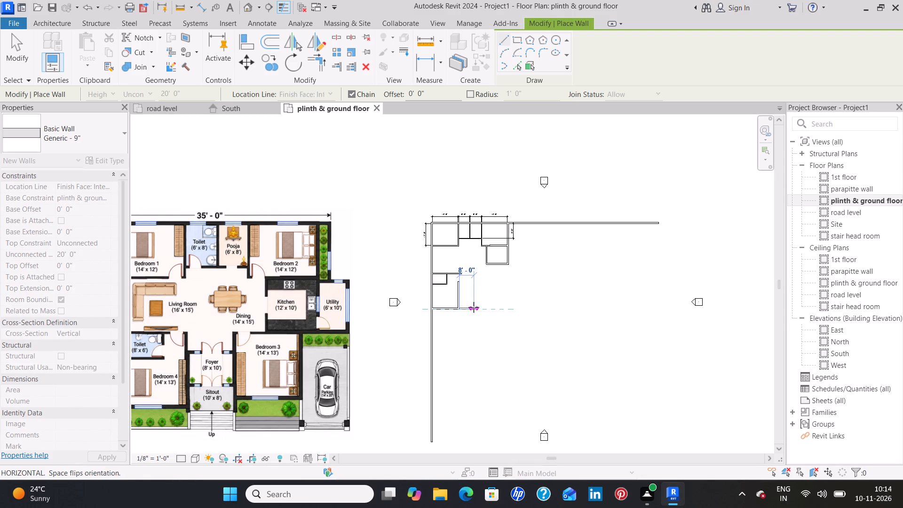
scroll(216, 409, up, 8)
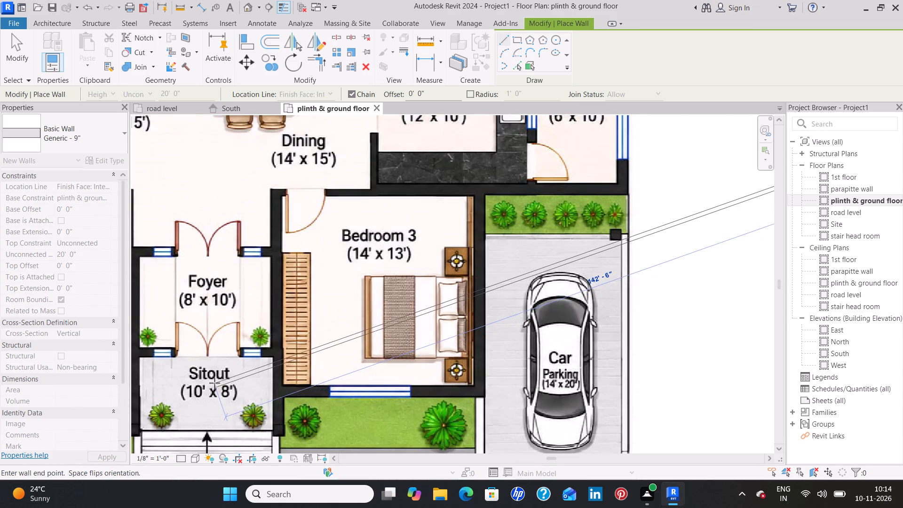
middle_drag(229, 373, 368, 339)
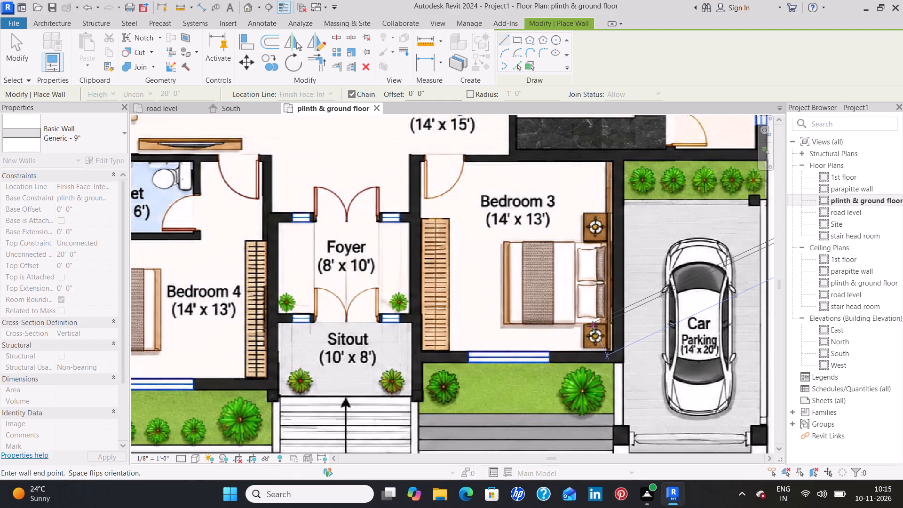
scroll(605, 322, down, 7)
middle_drag(609, 320, 561, 323)
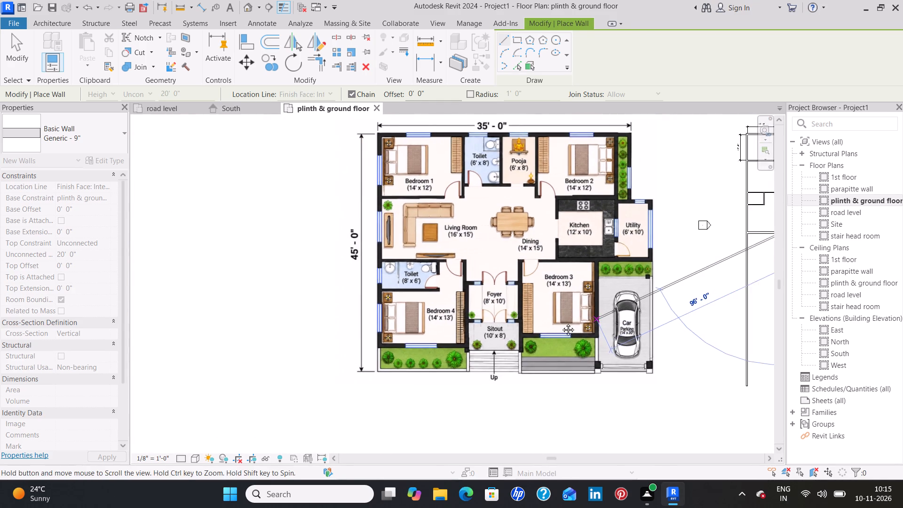
middle_drag(561, 323, 293, 363)
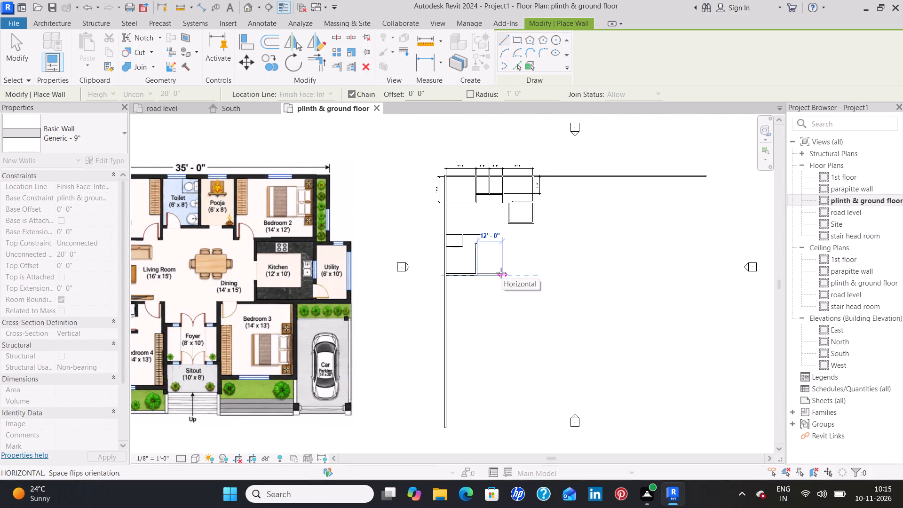
text(10)
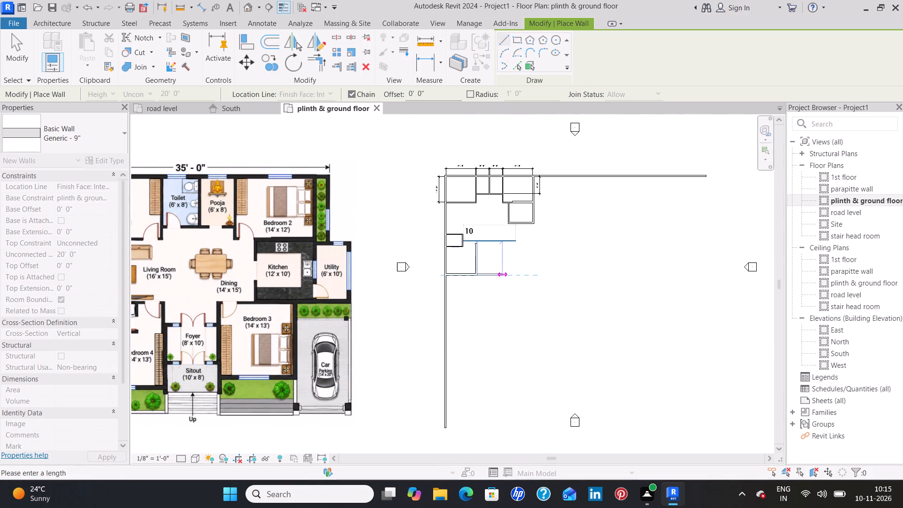
key(apostrophe)
key(Return)
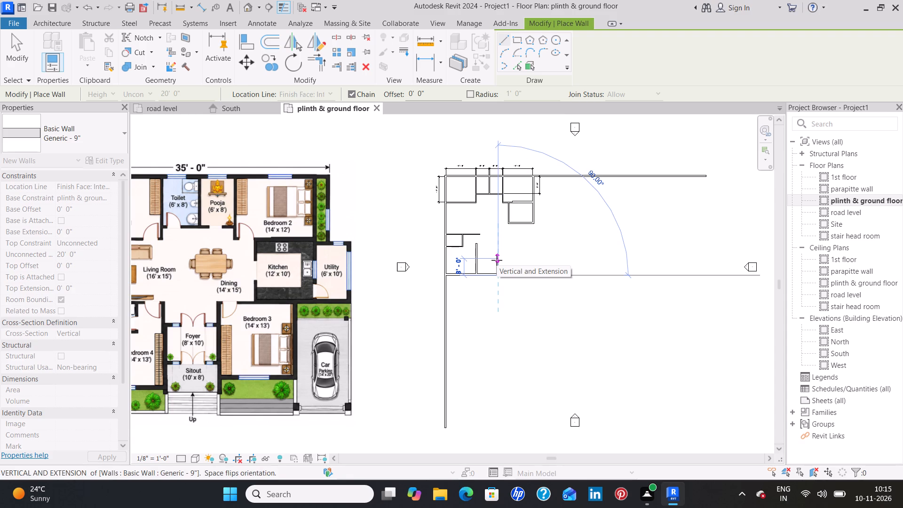
Continue the 9" wall 15' northward from the new wall's east end, parallel to Bedroom 4's east wall.
key(1)
key(3)
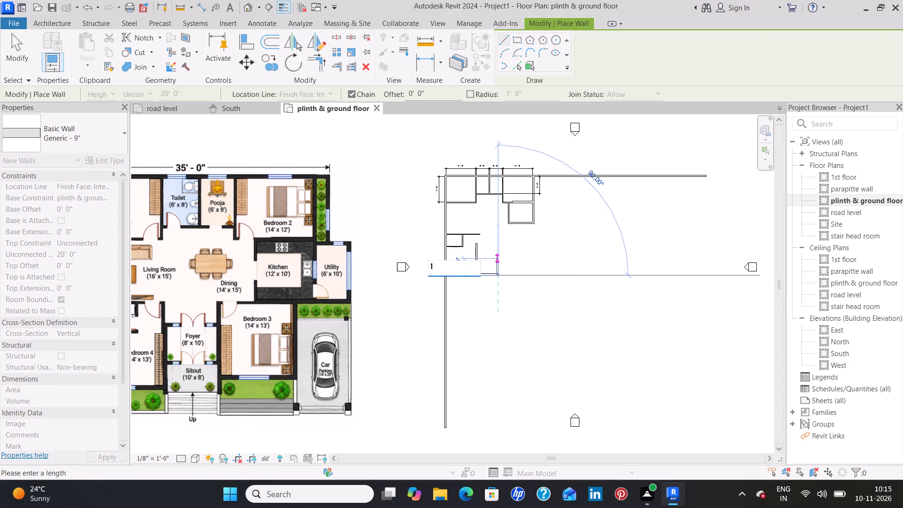
key(BackSpace)
key(5)
key(apostrophe)
key(Return)
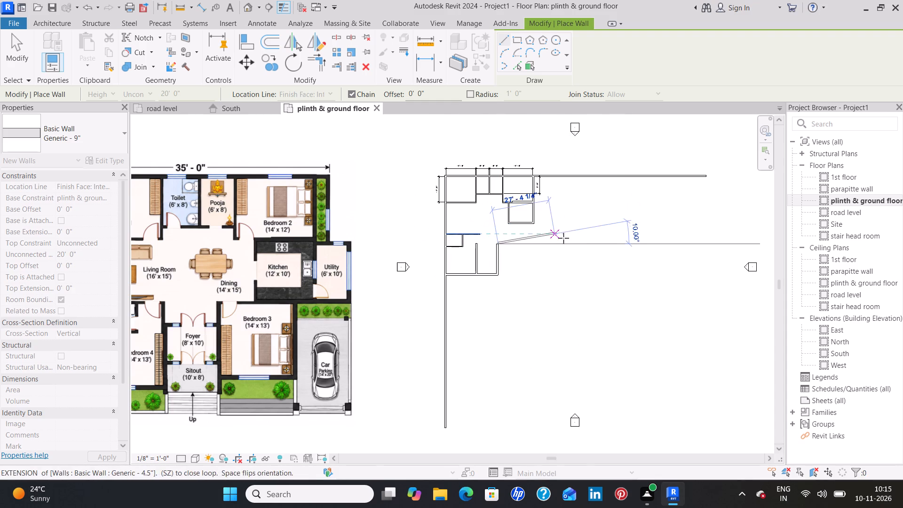
key(Escape)
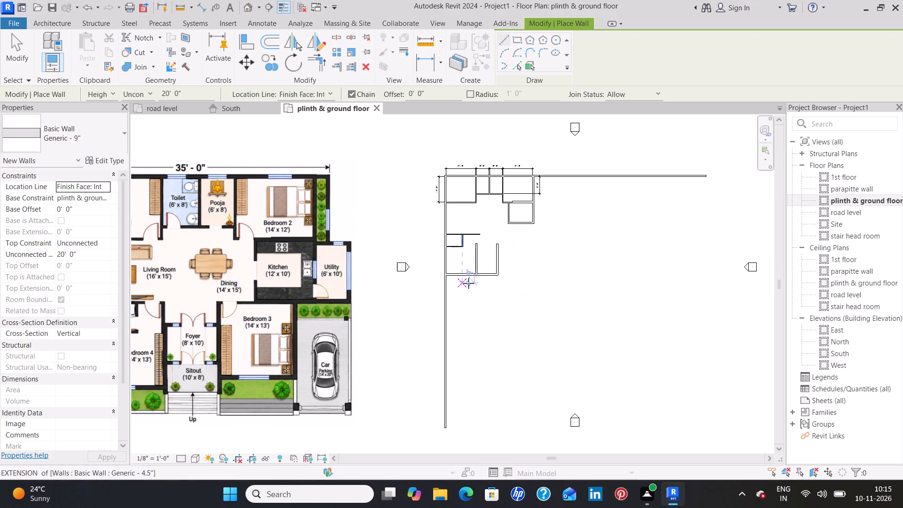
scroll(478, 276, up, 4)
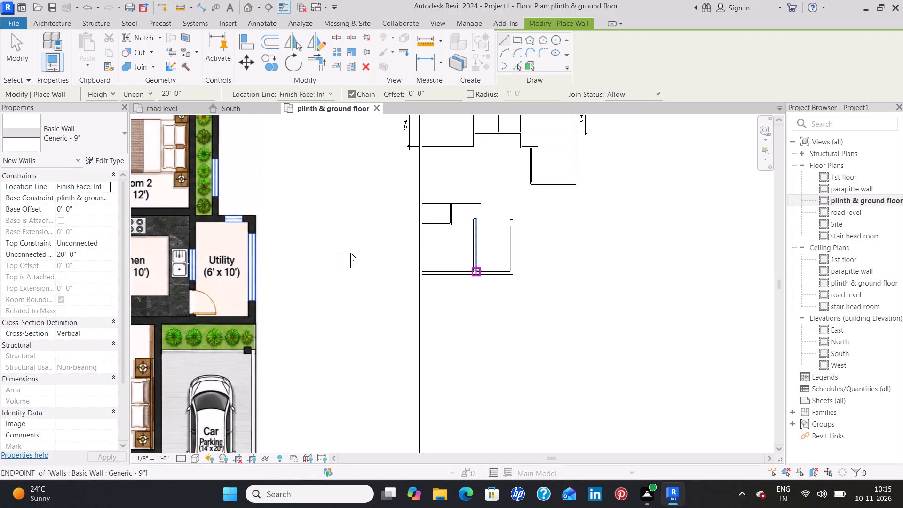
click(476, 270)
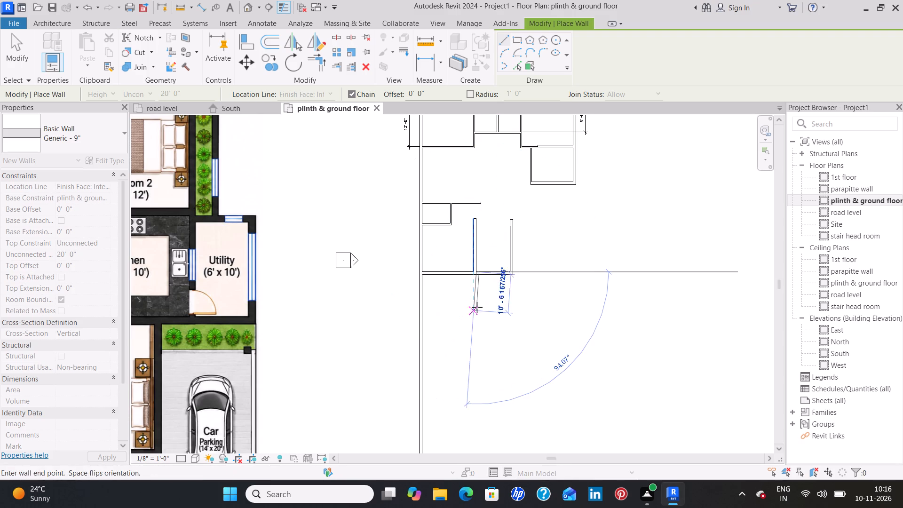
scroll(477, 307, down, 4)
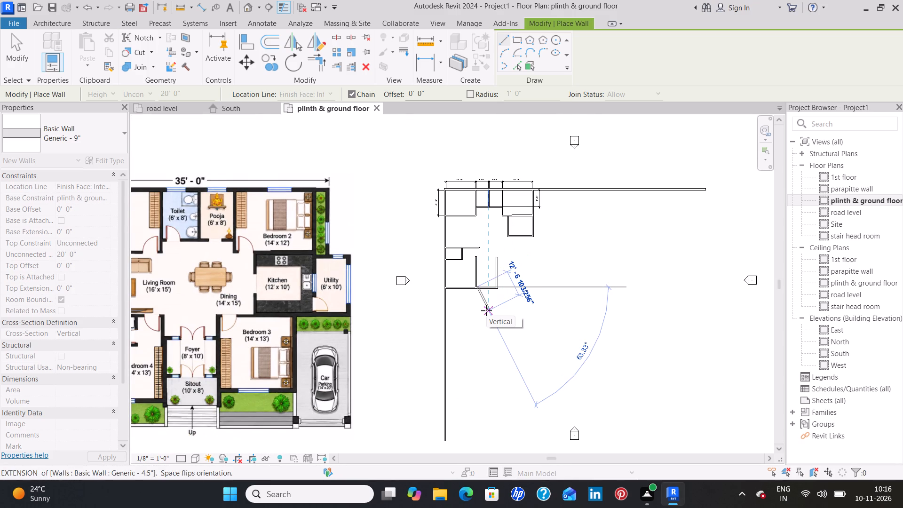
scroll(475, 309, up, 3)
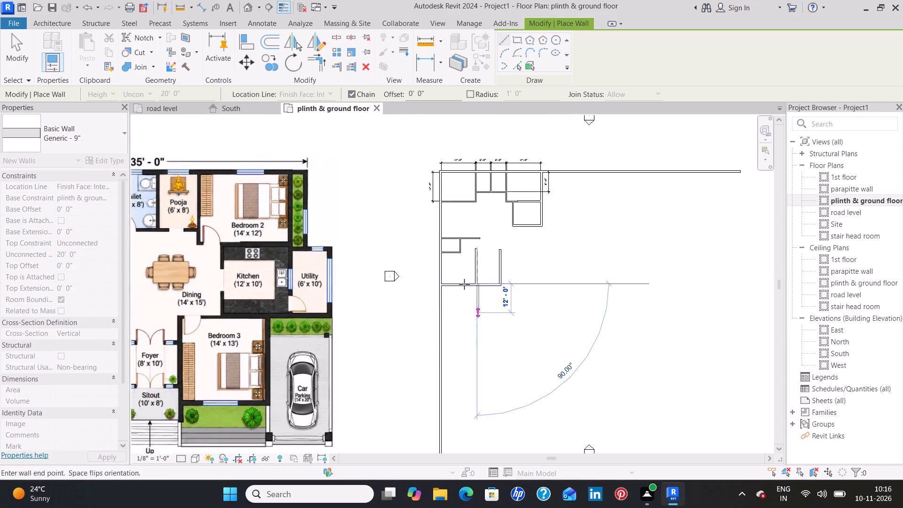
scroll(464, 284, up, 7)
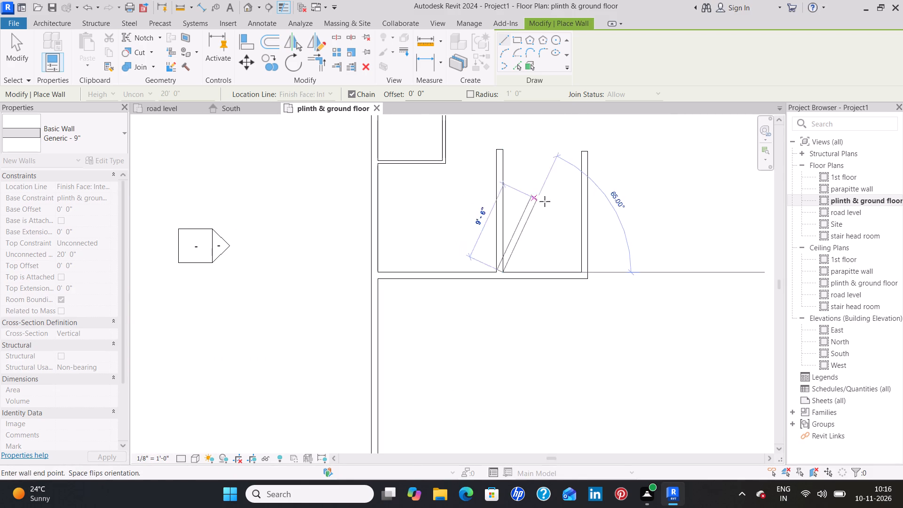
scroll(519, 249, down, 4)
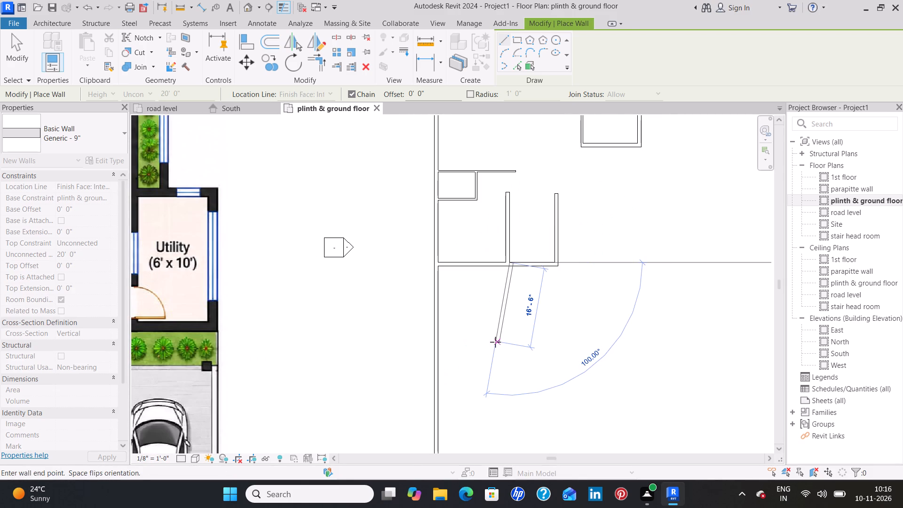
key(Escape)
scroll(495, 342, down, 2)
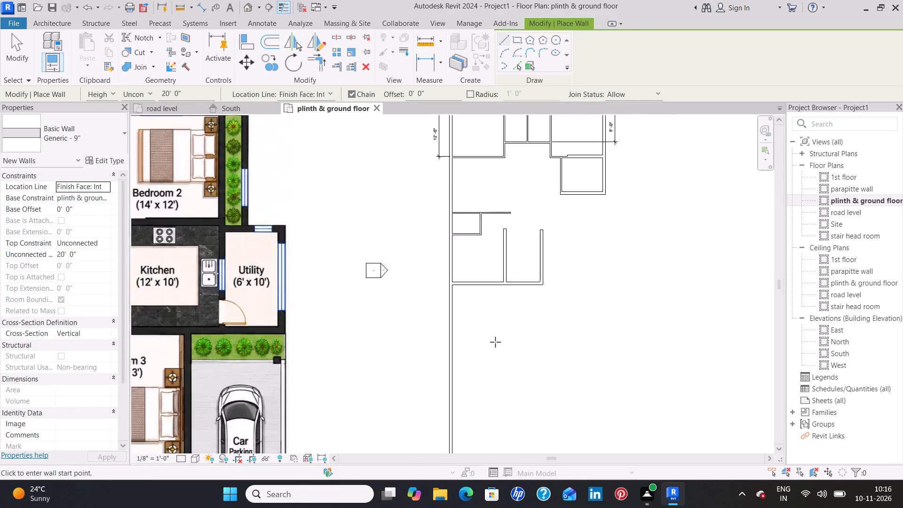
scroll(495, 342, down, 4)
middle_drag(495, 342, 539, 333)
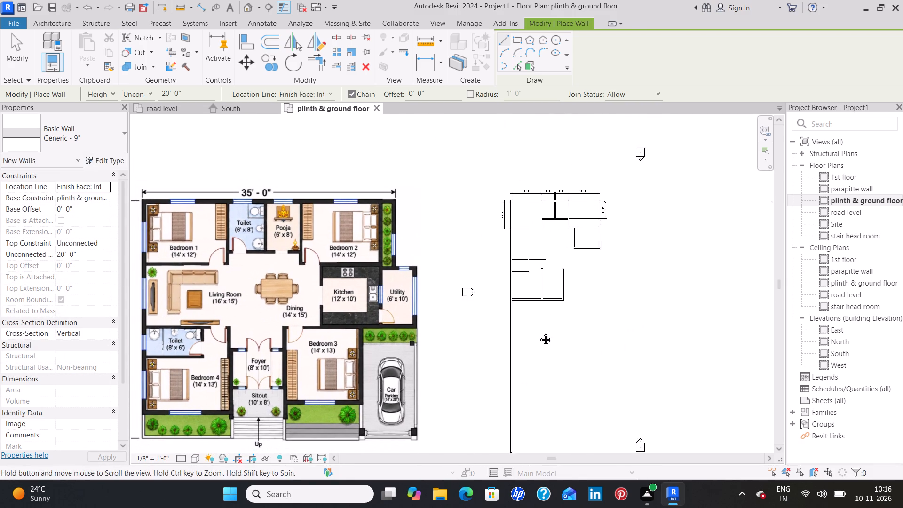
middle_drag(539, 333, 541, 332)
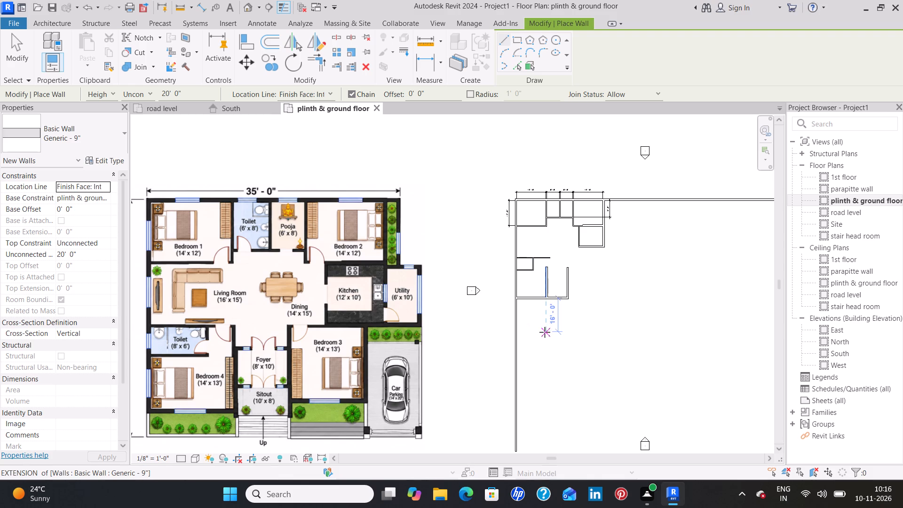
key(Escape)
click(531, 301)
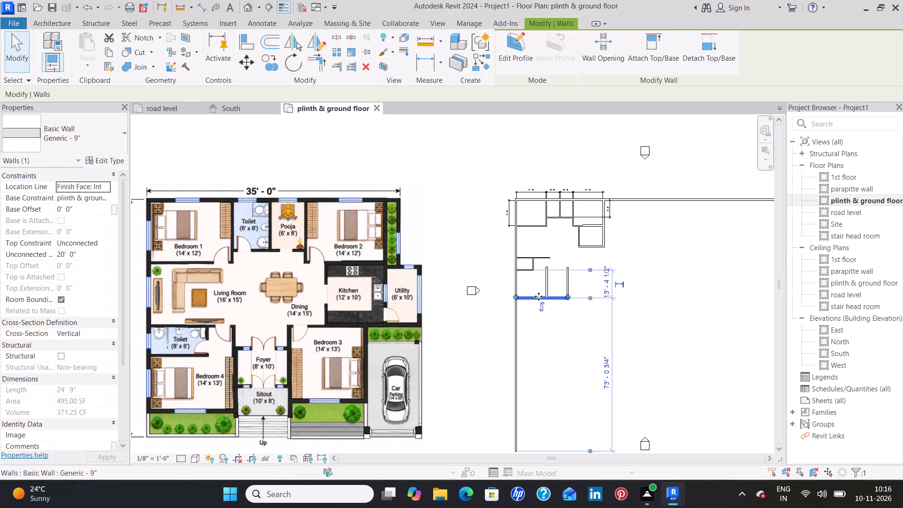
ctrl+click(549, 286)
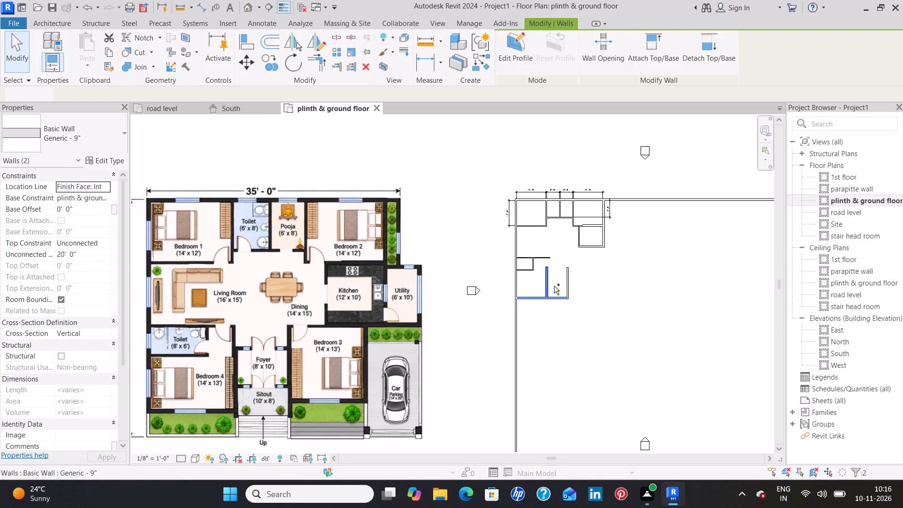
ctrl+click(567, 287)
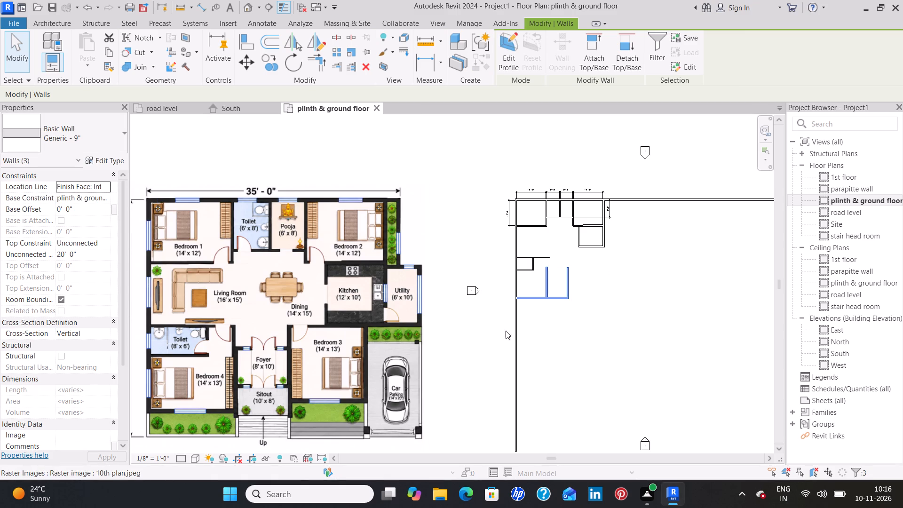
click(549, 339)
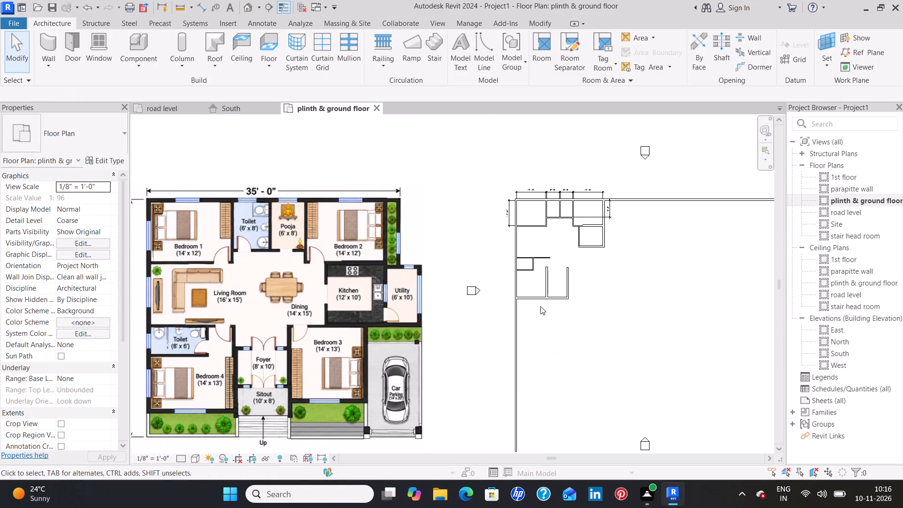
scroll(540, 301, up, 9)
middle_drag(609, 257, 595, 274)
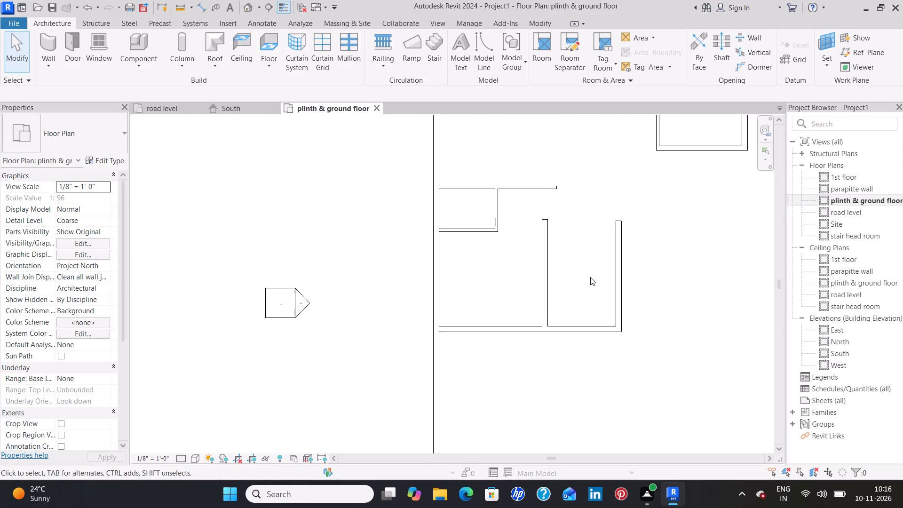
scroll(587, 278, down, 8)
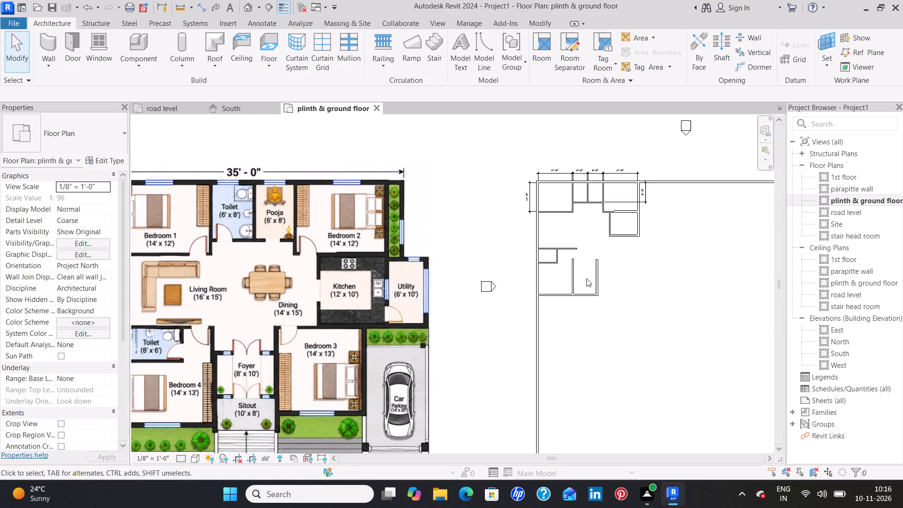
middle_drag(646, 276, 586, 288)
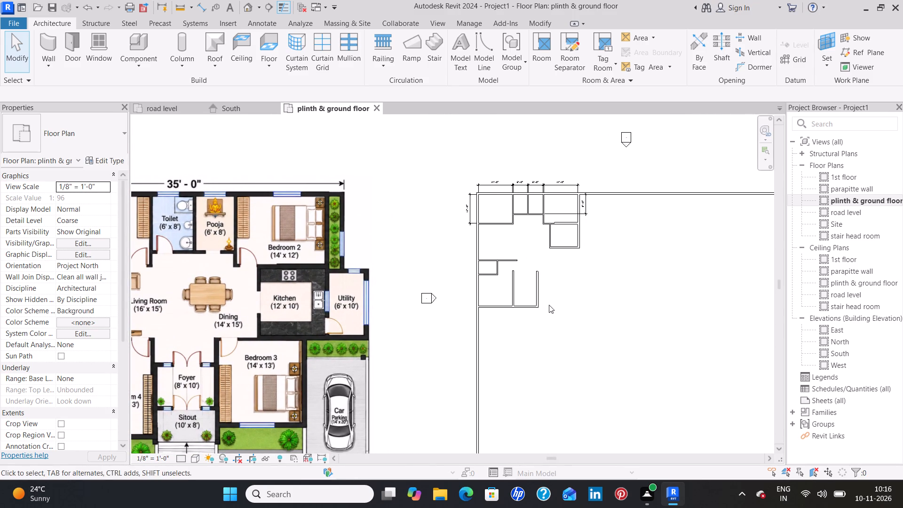
Start saving the project and set the maximum number of backups to 1 in the file save options.
click(41, 44)
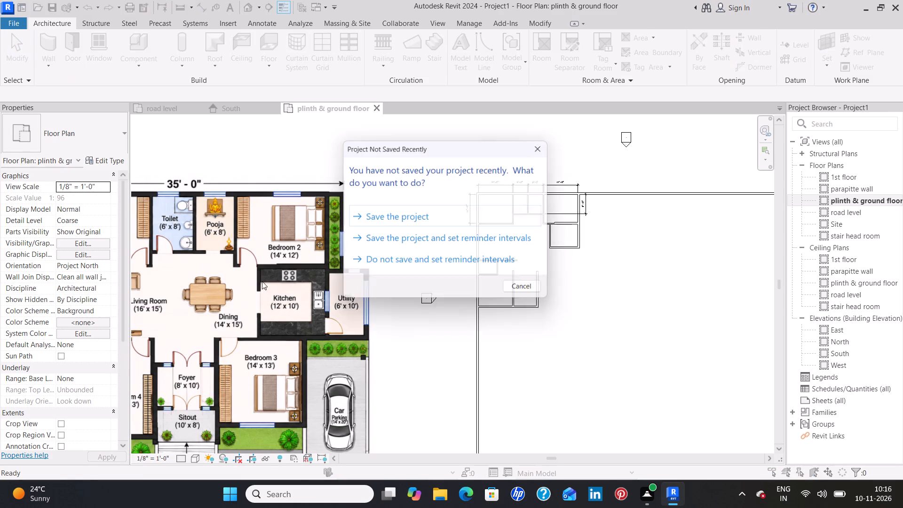
click(515, 222)
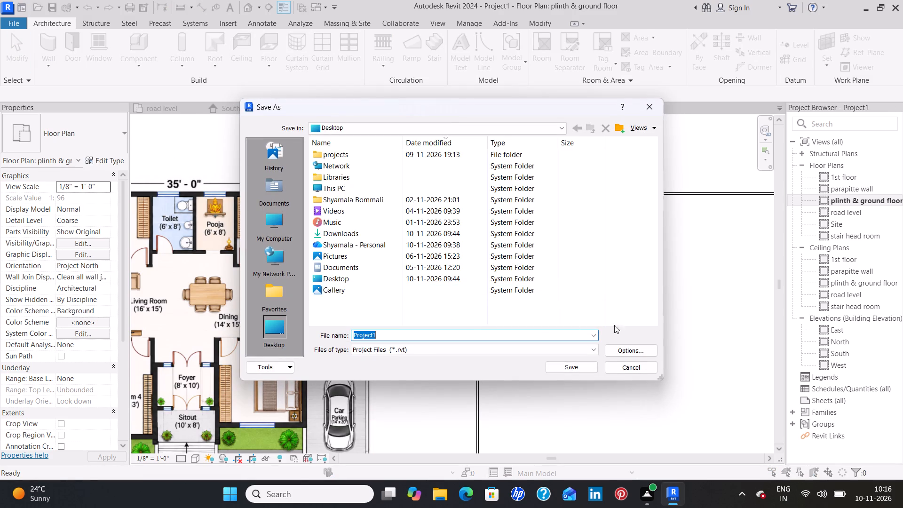
click(631, 347)
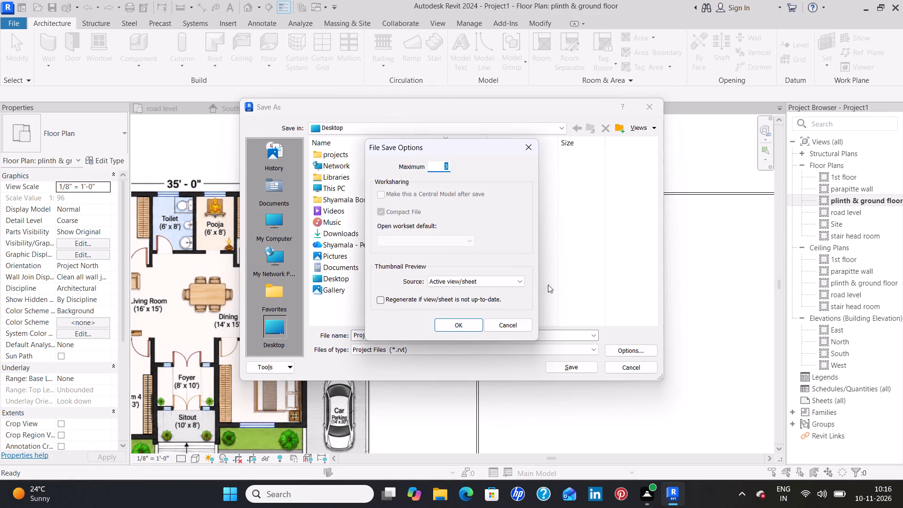
key(BackSpace)
key(1)
click(454, 325)
Name the project file "10th 3d modeling", save it to the Desktop, and dismiss the cloud storage notification.
click(384, 335)
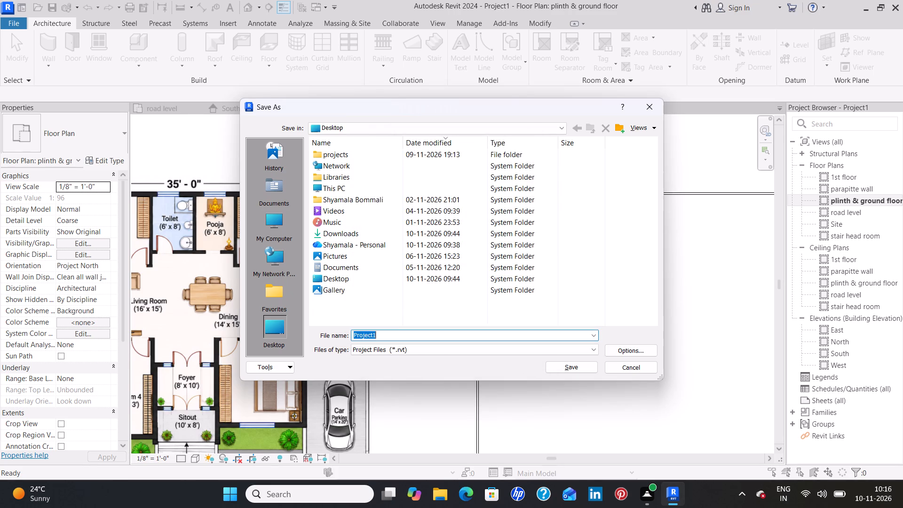
key(BackSpace)
key(BackSpace)
key(BackSpace)
key(BackSpace)
key(BackSpace)
key(1)
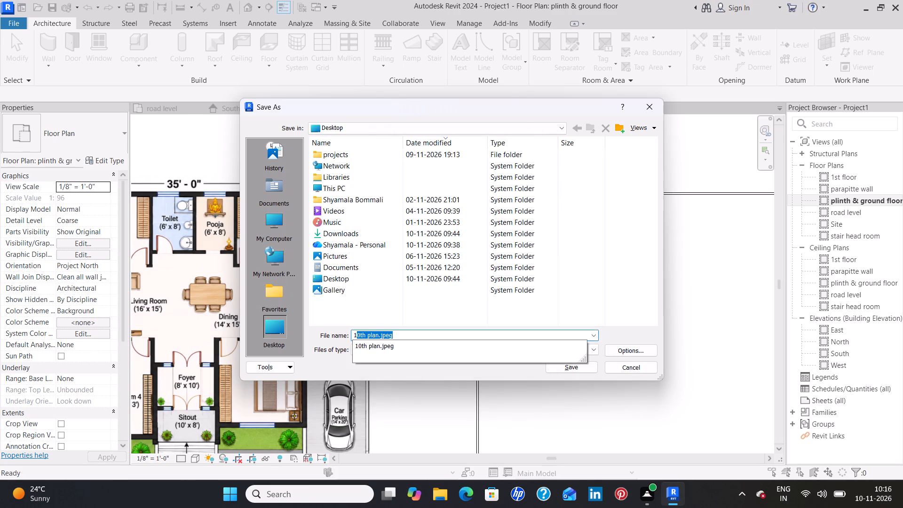
text(0th 3d modeling)
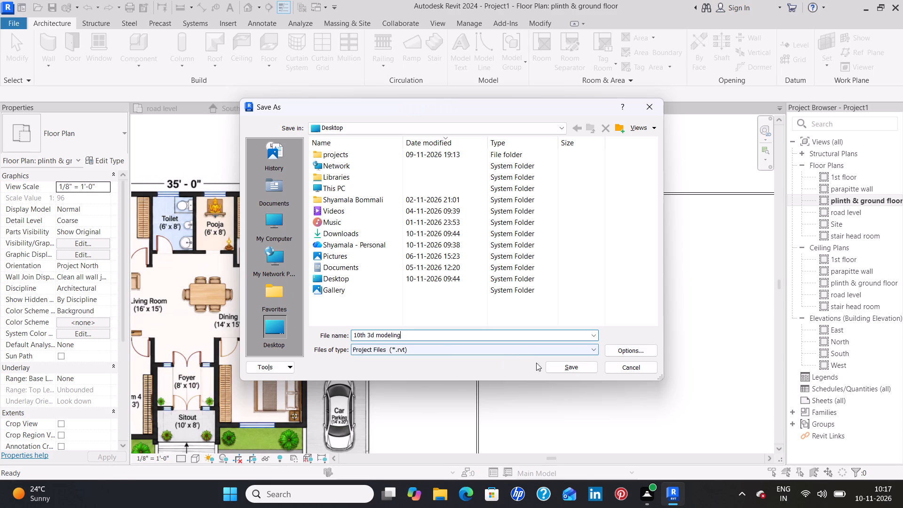
click(569, 366)
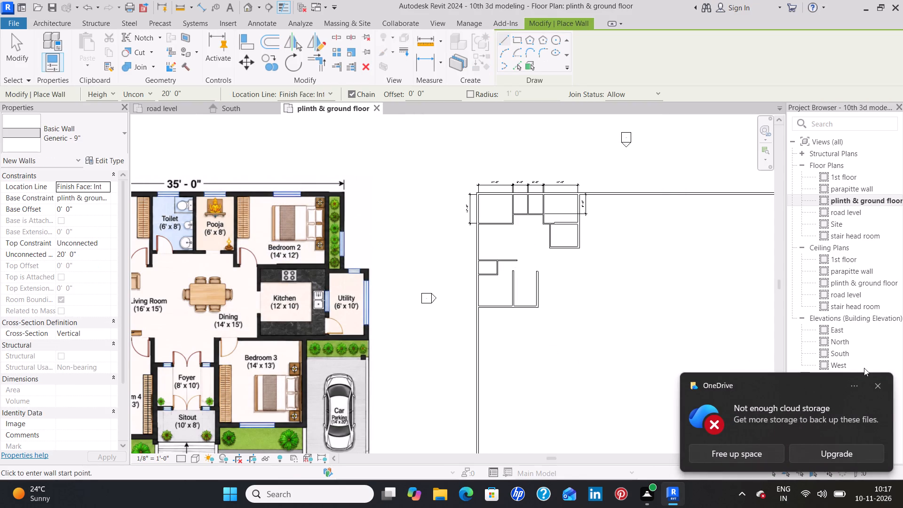
click(876, 386)
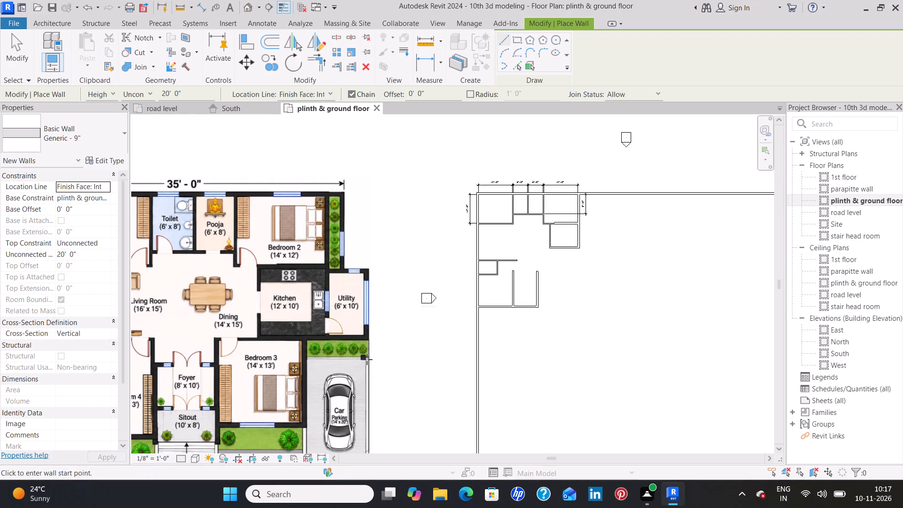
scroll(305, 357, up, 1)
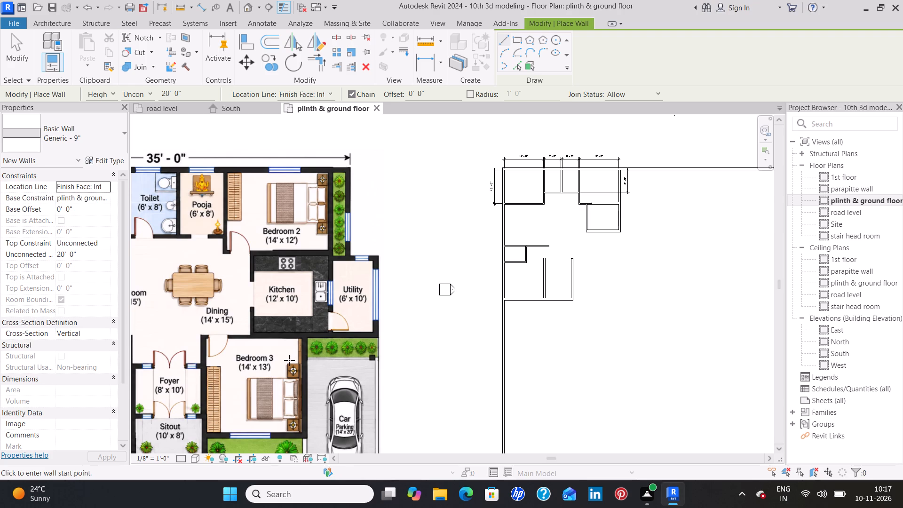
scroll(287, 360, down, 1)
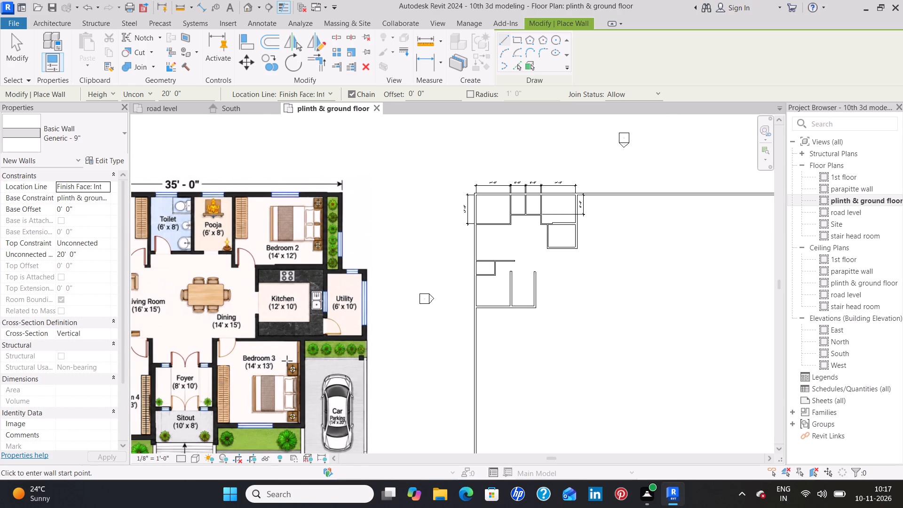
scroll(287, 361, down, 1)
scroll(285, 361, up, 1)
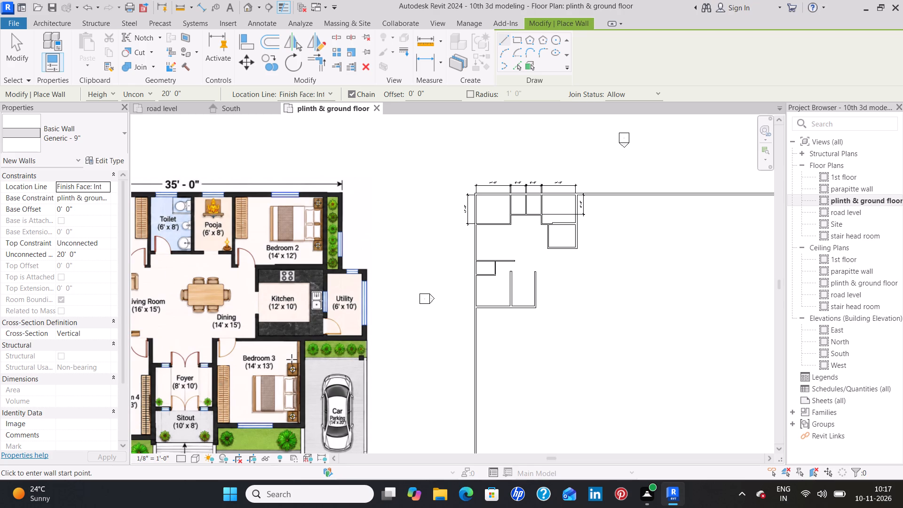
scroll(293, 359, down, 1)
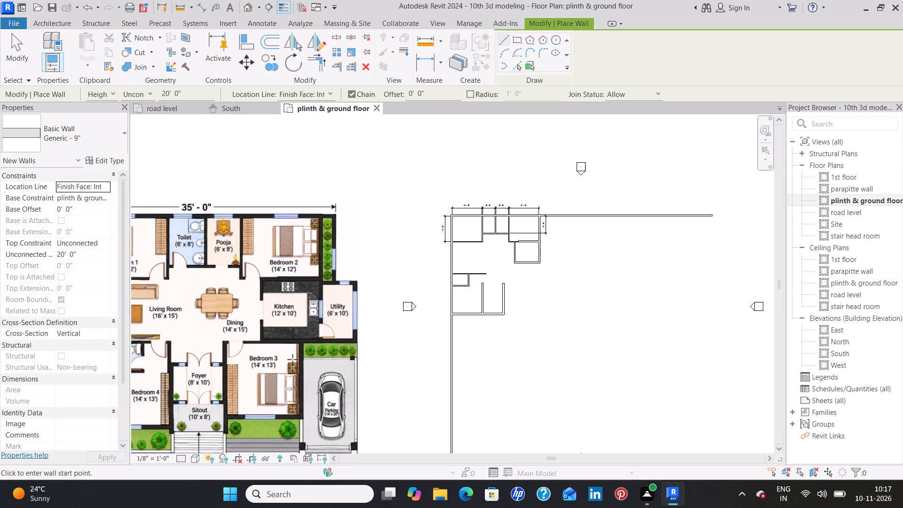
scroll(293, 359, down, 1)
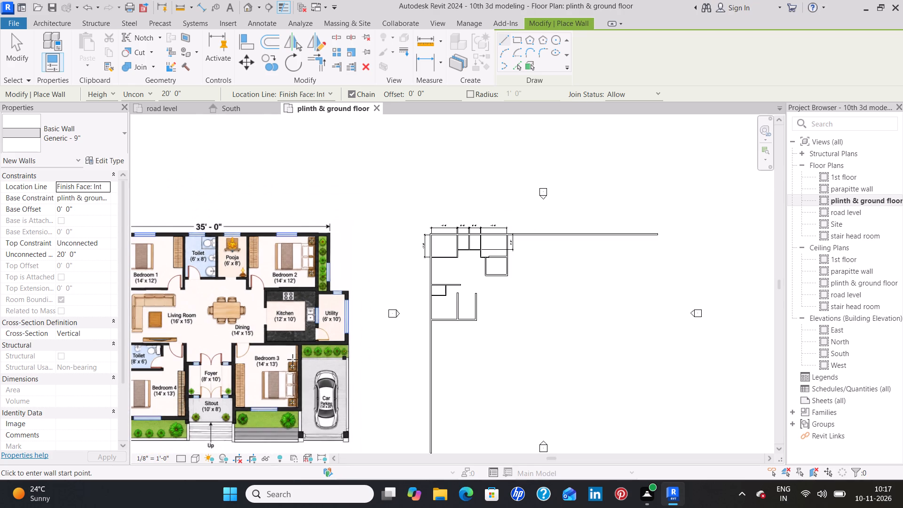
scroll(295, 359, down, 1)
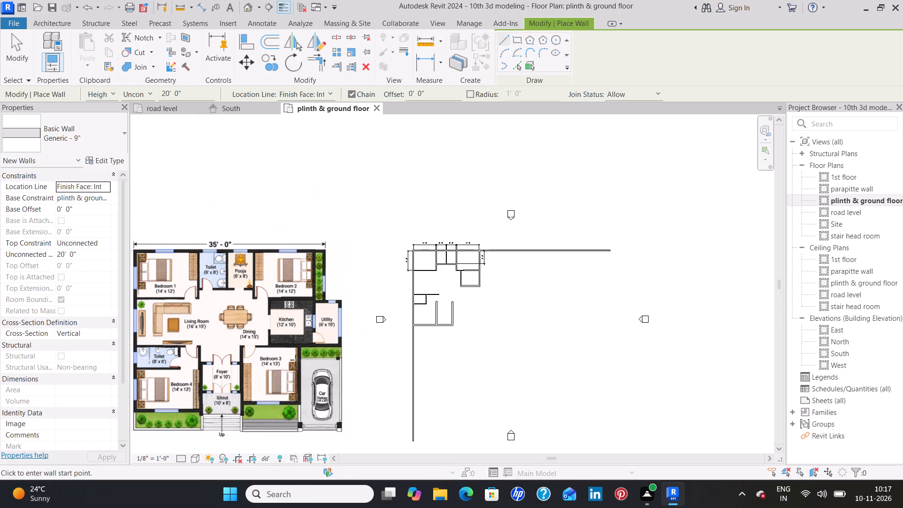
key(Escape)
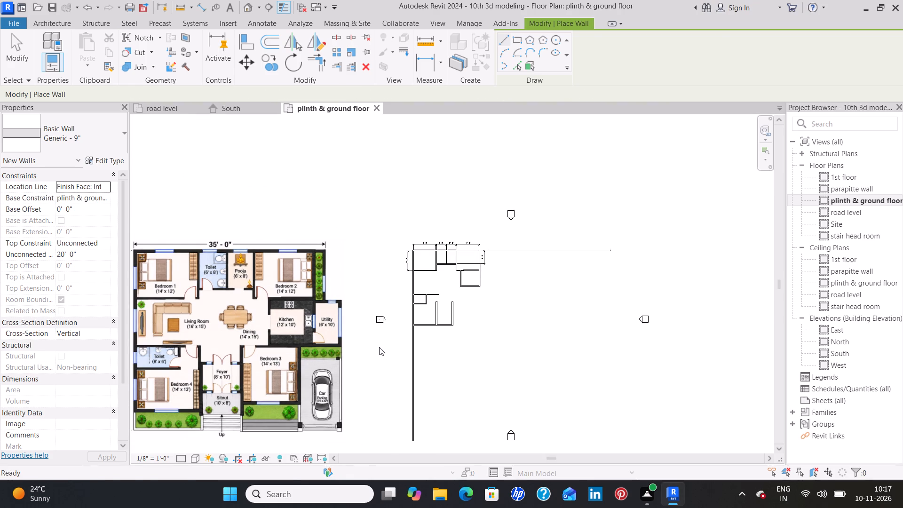
Extend Bedroom 4's 9" east wall northward to meet the 4.5" partition, making it about 19'-2 1/4" long.
click(437, 303)
scroll(437, 303, up, 9)
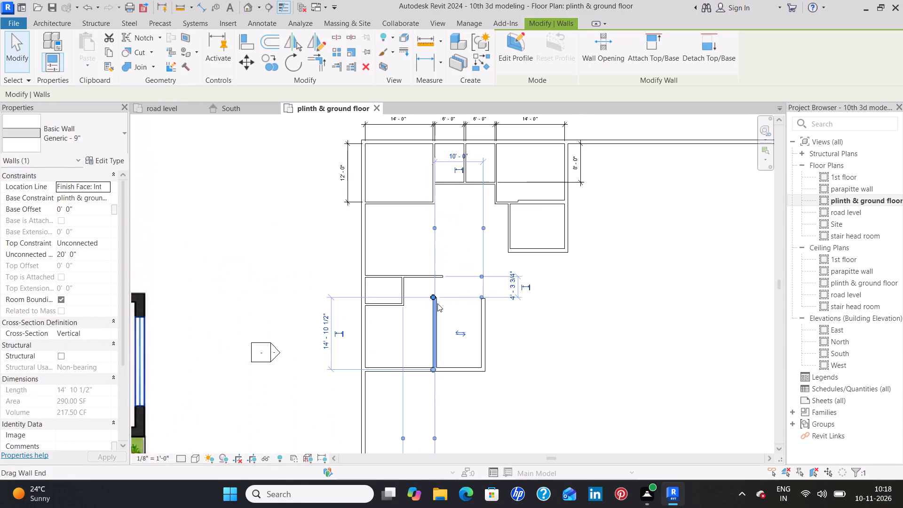
scroll(437, 303, up, 4)
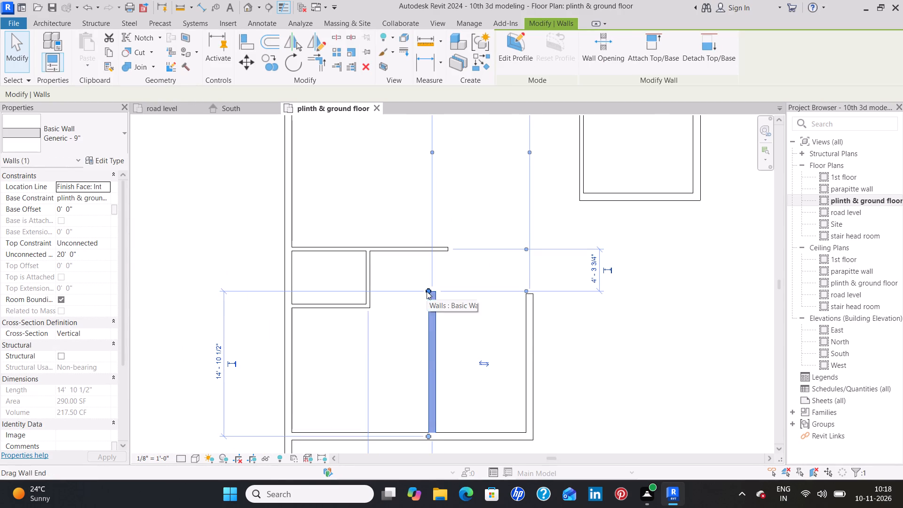
drag(427, 291, 427, 253)
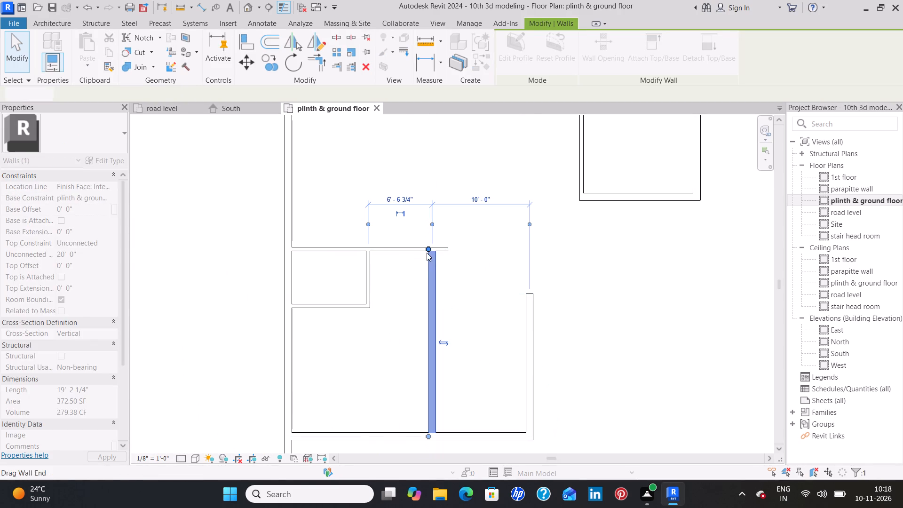
Extend the 9" wall east of the foyer and sitout northward to 19'-4 1/2", level with the 4.5" partition's north face.
click(526, 303)
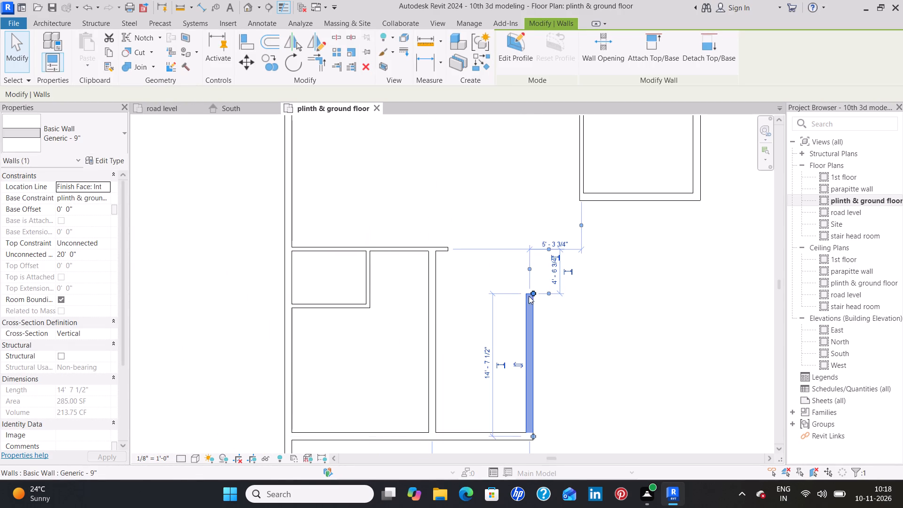
drag(532, 291, 526, 252)
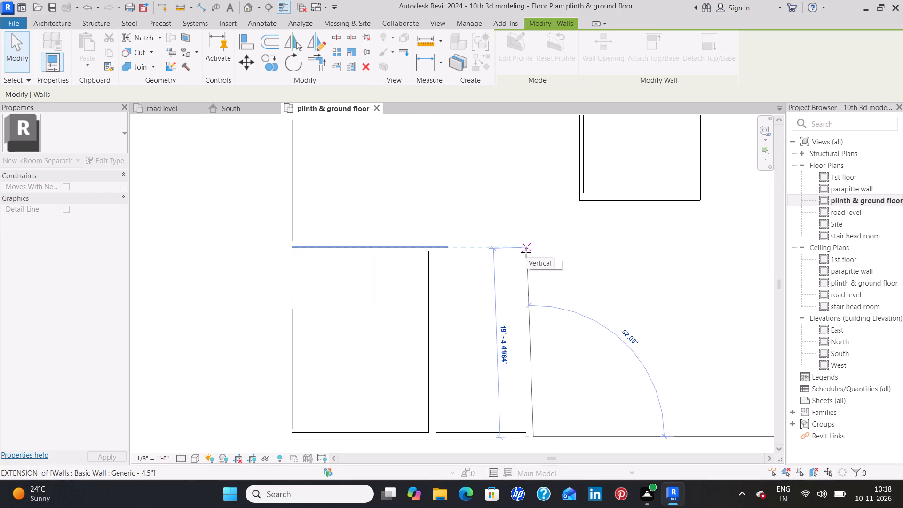
drag(526, 252, 528, 253)
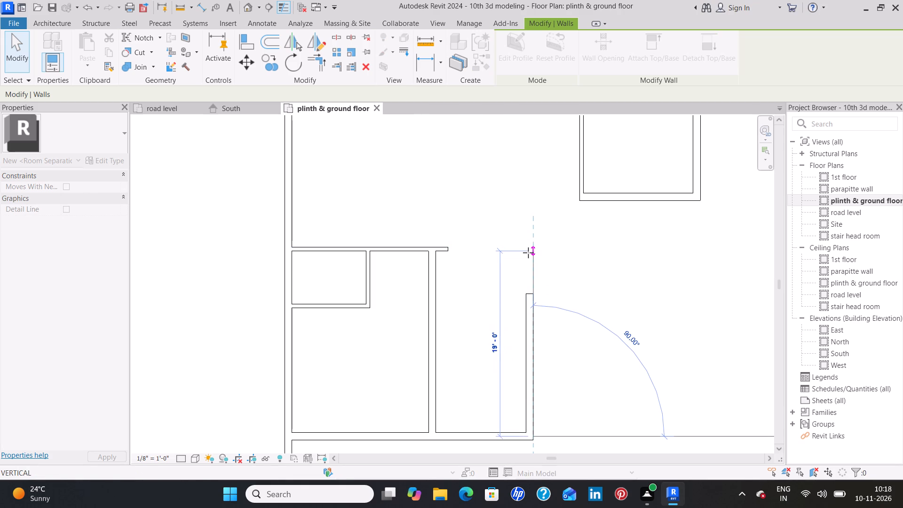
drag(528, 253, 529, 251)
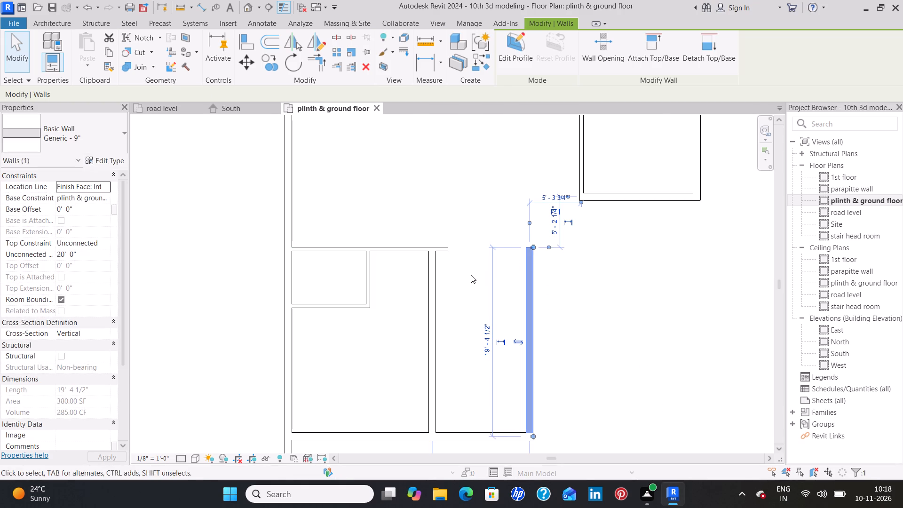
Shorten the 4.5" partition north of Bedroom 4 to 10'-6", unjoining it from the bedroom's 9" east wall.
scroll(471, 275, down, 4)
middle_drag(473, 285, 536, 327)
scroll(539, 325, down, 4)
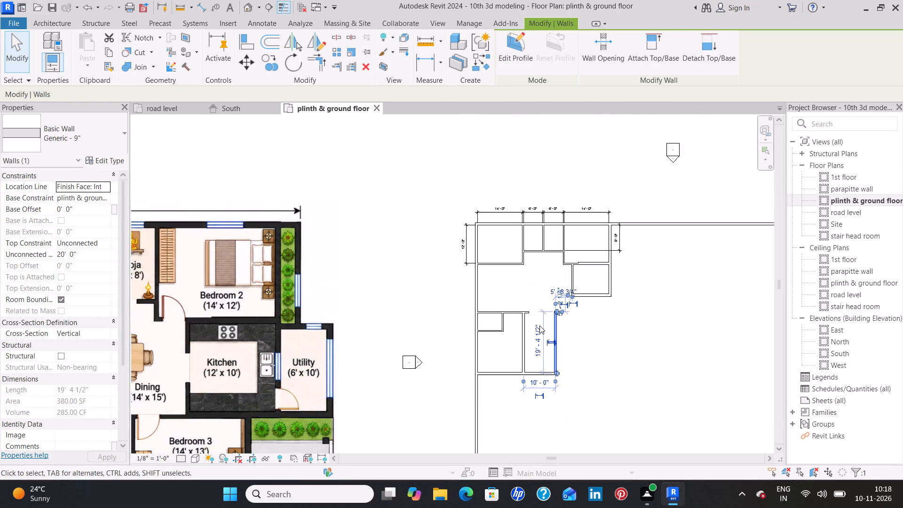
scroll(539, 325, down, 2)
scroll(539, 325, up, 8)
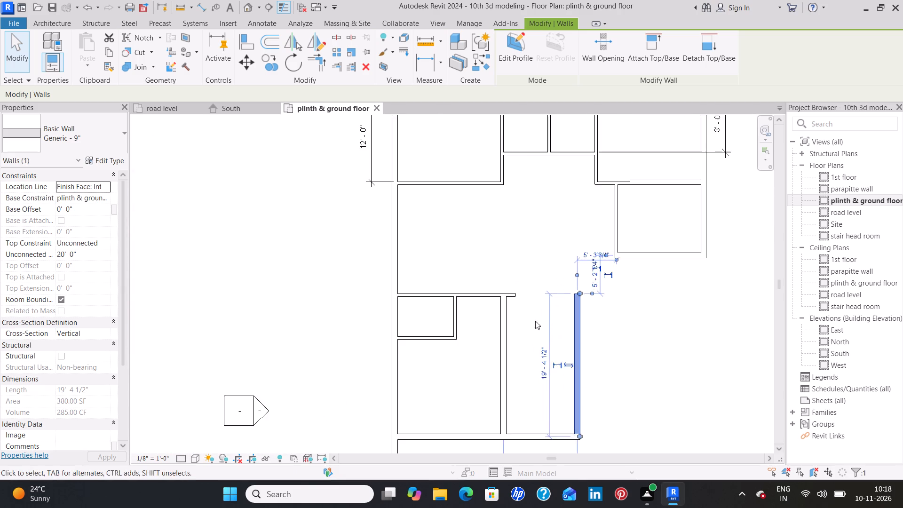
scroll(531, 312, up, 4)
click(502, 282)
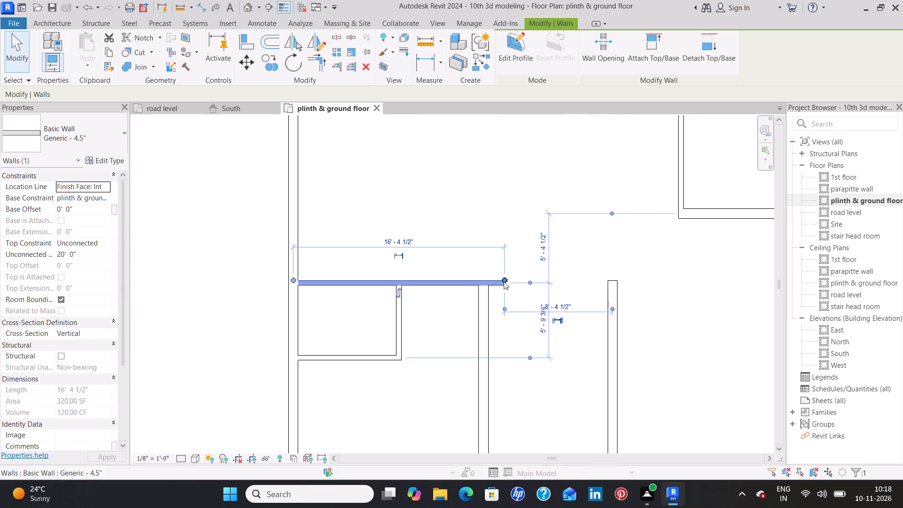
drag(503, 278, 465, 281)
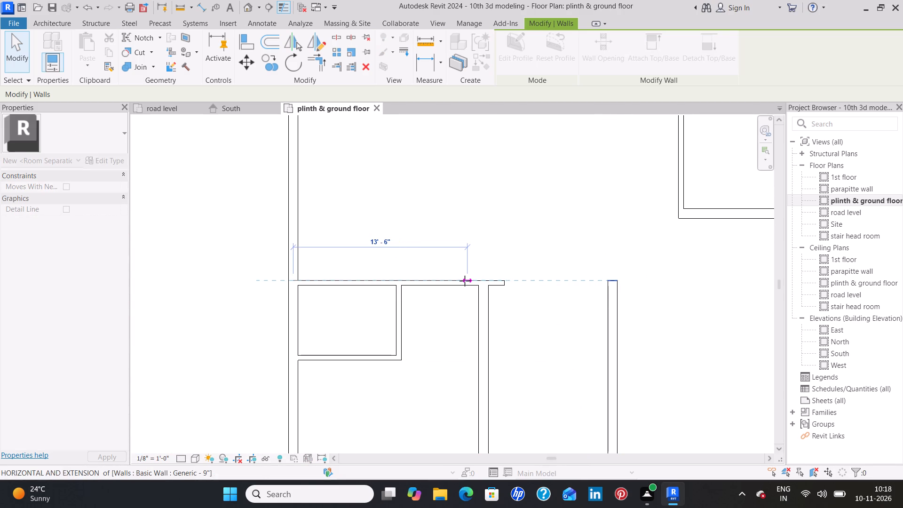
drag(465, 281, 444, 281)
drag(444, 281, 427, 282)
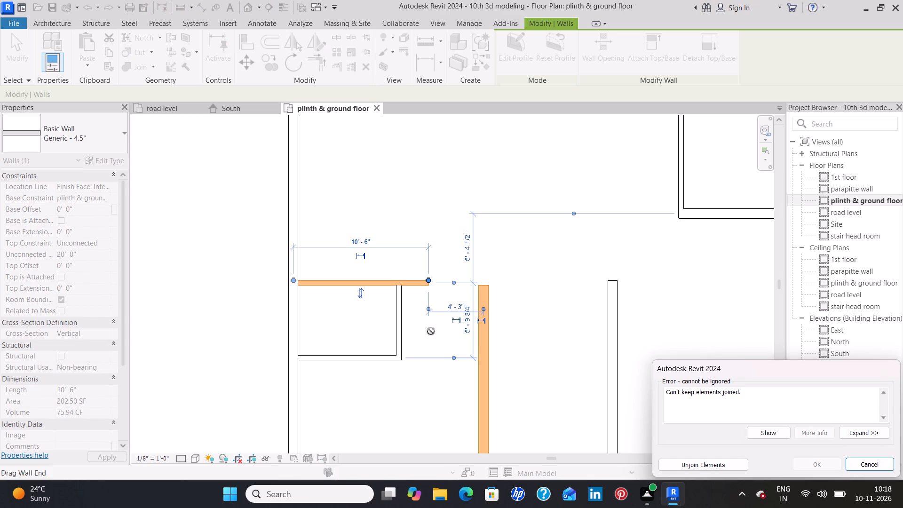
click(716, 463)
Extend the shortened 4.5" partition eastward to the outer face of Bedroom 4's 9" east wall to form a corner.
scroll(411, 431, down, 4)
middle_drag(428, 402, 546, 329)
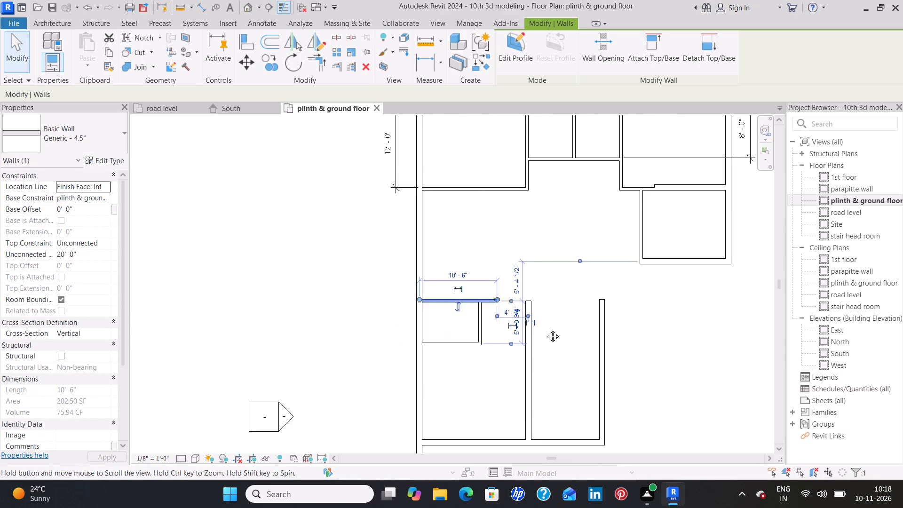
middle_drag(546, 329, 548, 328)
scroll(570, 316, down, 7)
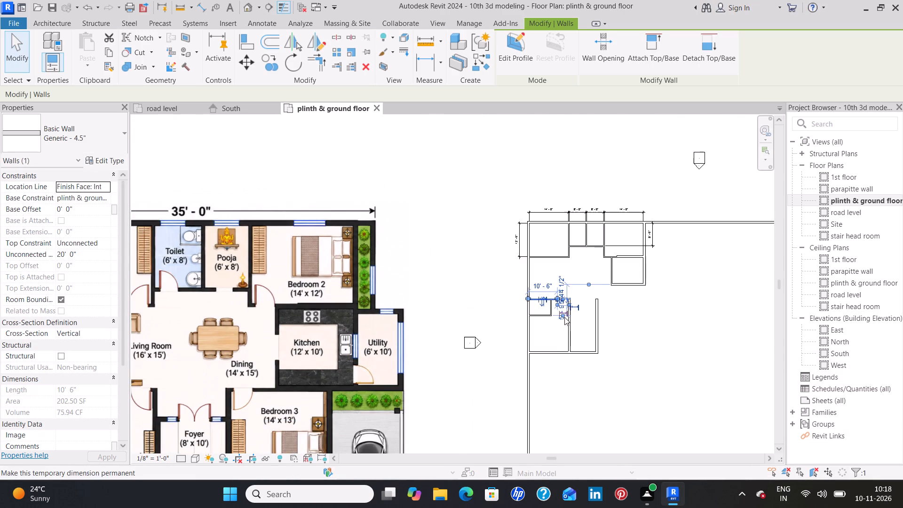
scroll(564, 317, down, 1)
scroll(564, 317, up, 4)
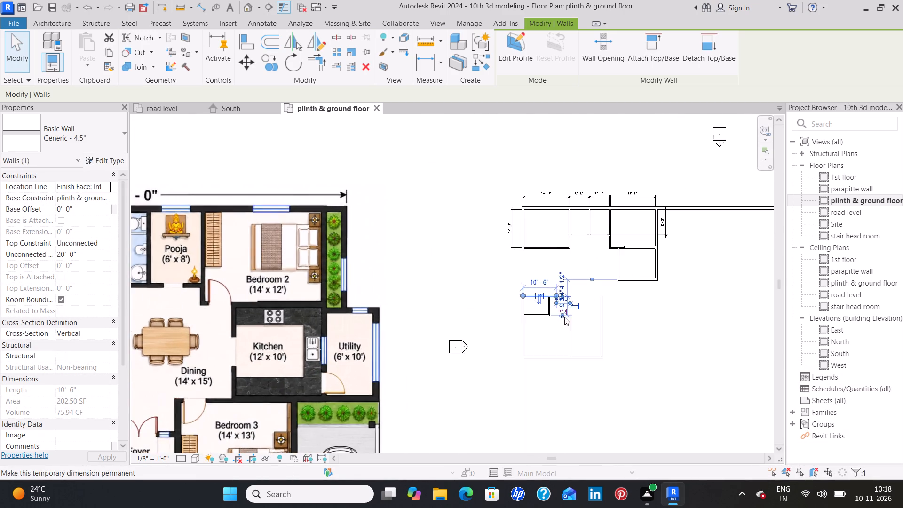
scroll(564, 317, up, 7)
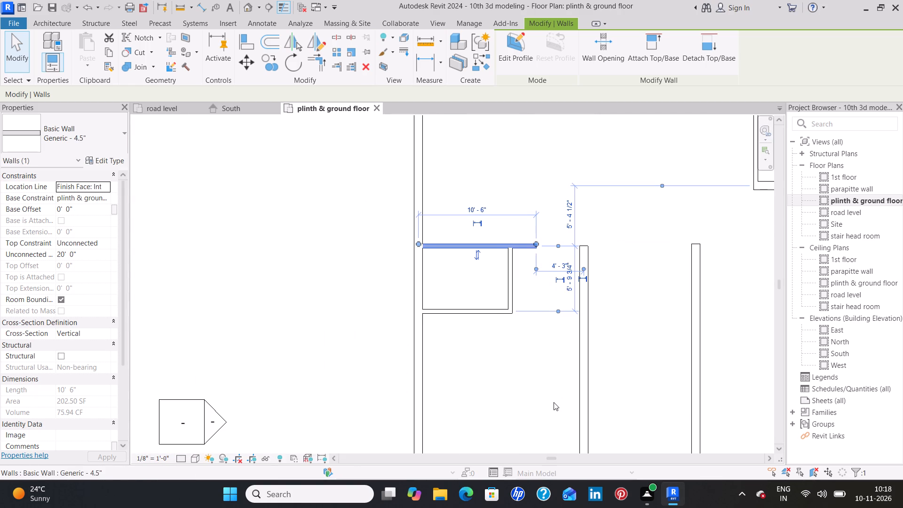
click(552, 400)
scroll(550, 398, down, 12)
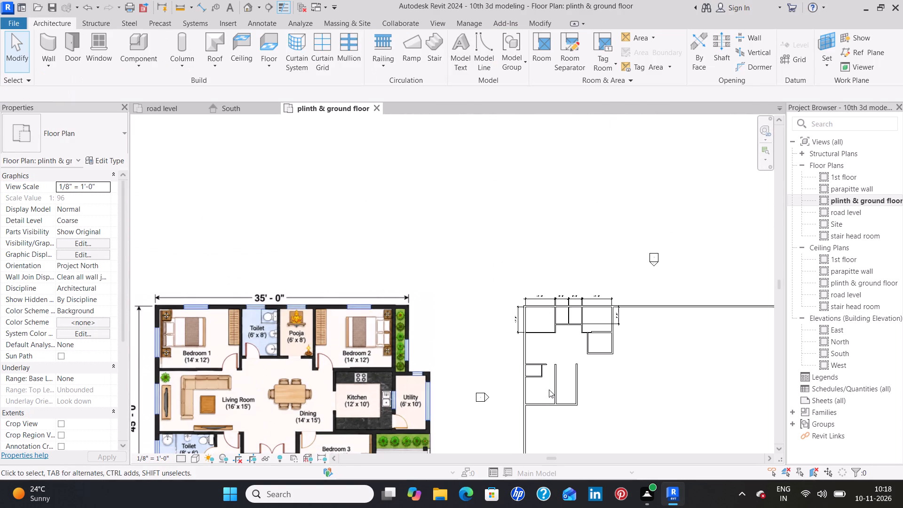
scroll(546, 387, up, 9)
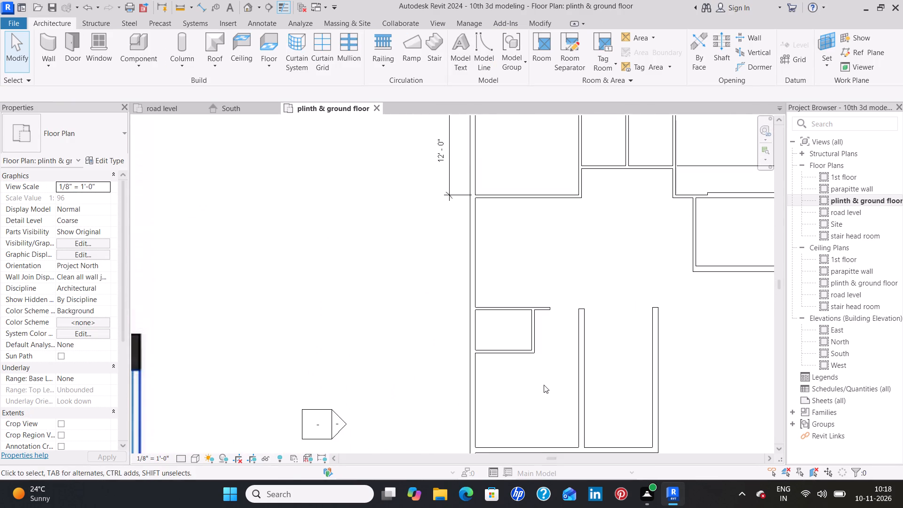
scroll(535, 365, up, 5)
click(557, 256)
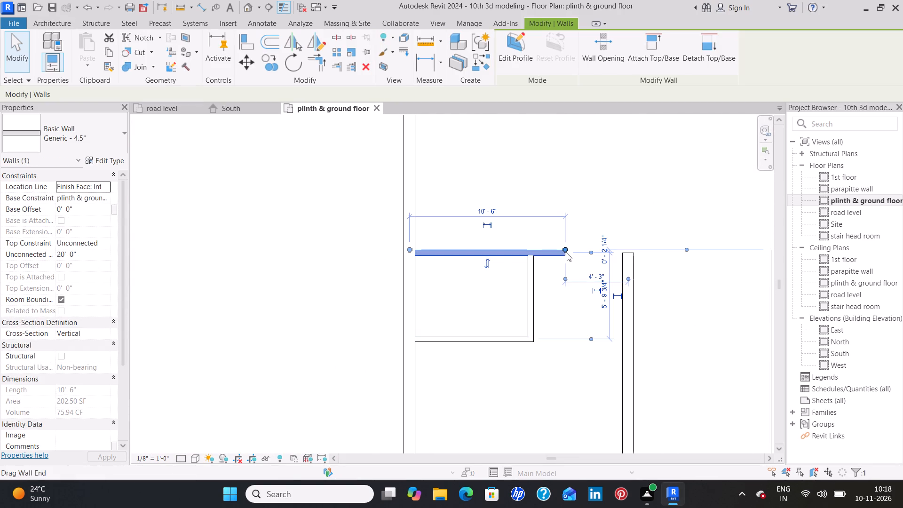
drag(566, 251, 600, 251)
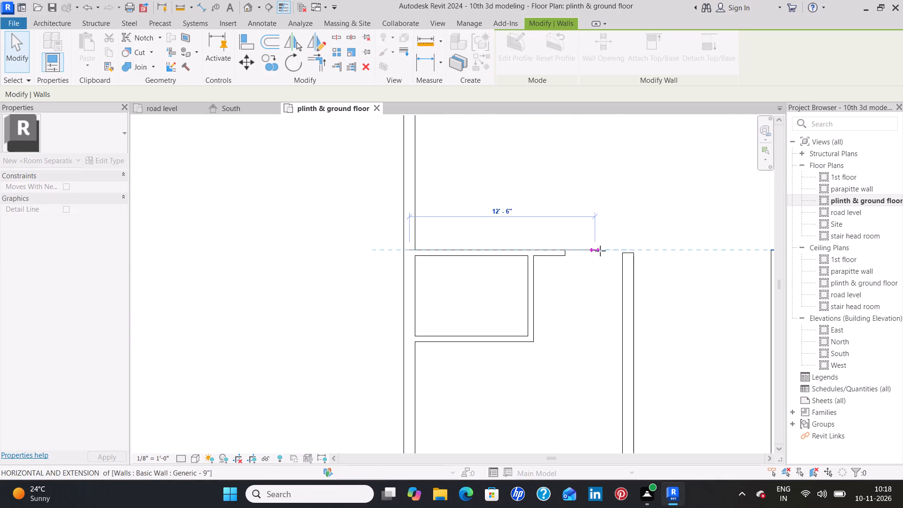
drag(600, 251, 632, 249)
click(569, 301)
Draw a 14' Generic - 4.5" wall eastward from the north end of the 9" wall east of the foyer, along Bedroom 3's north side.
scroll(569, 301, down, 4)
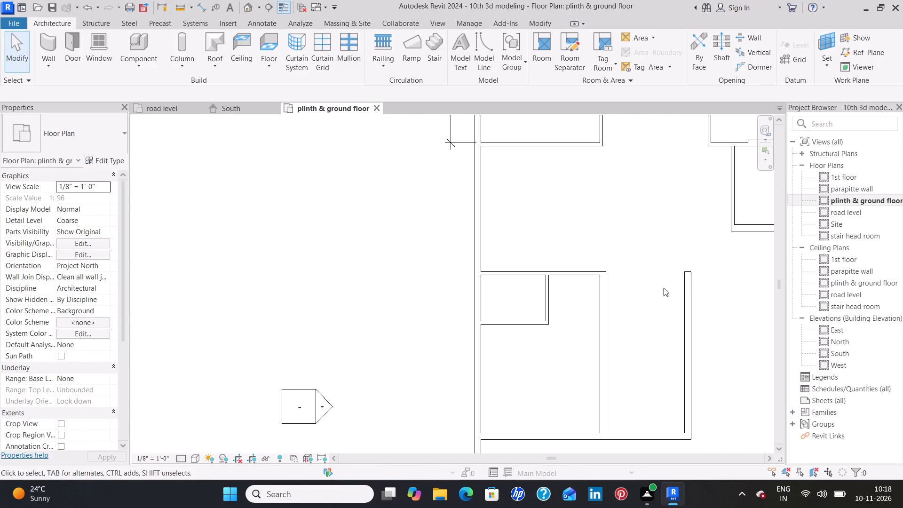
middle_drag(655, 298, 469, 339)
scroll(483, 325, down, 4)
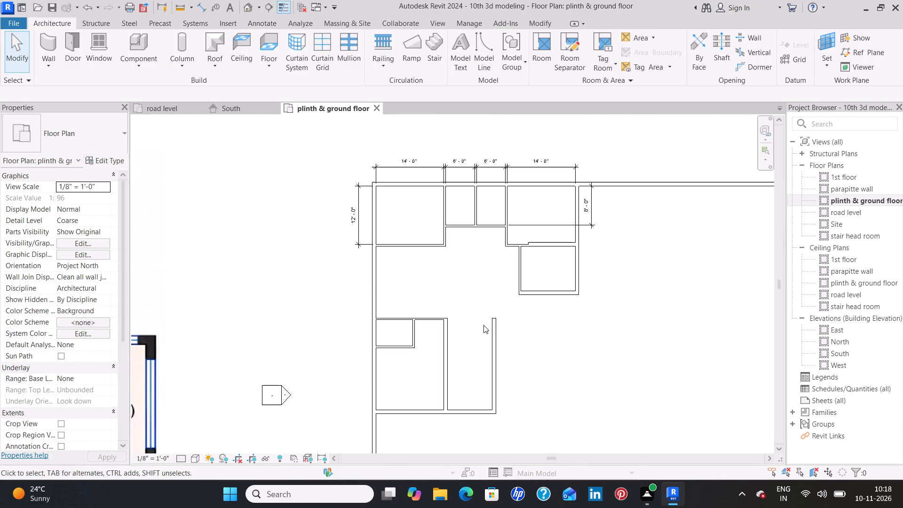
scroll(476, 327, down, 5)
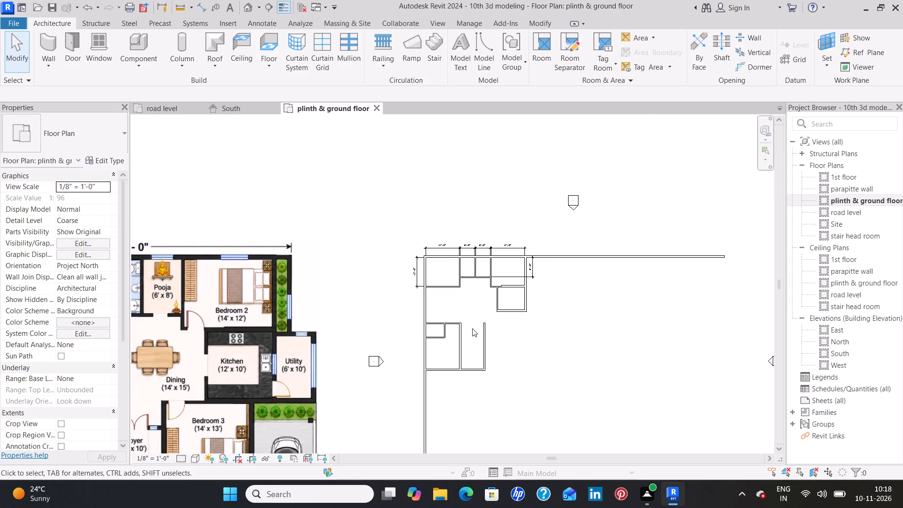
scroll(472, 328, up, 9)
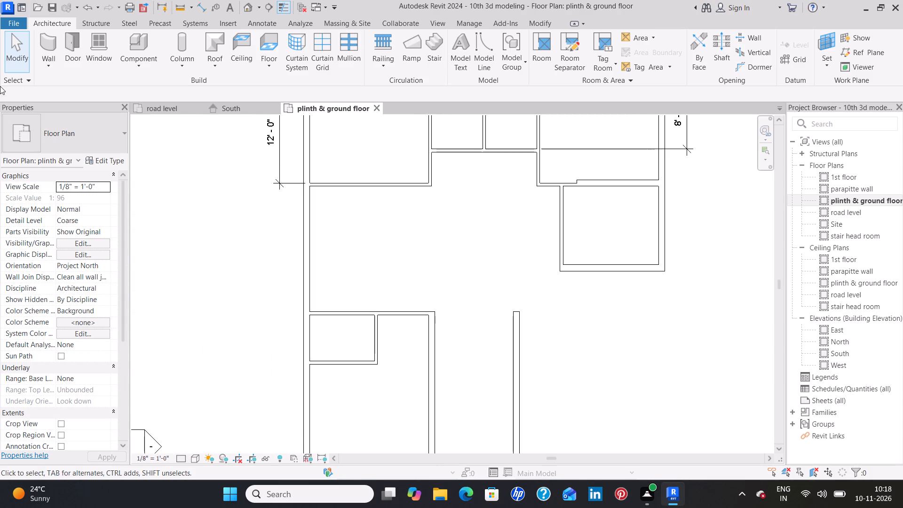
click(42, 42)
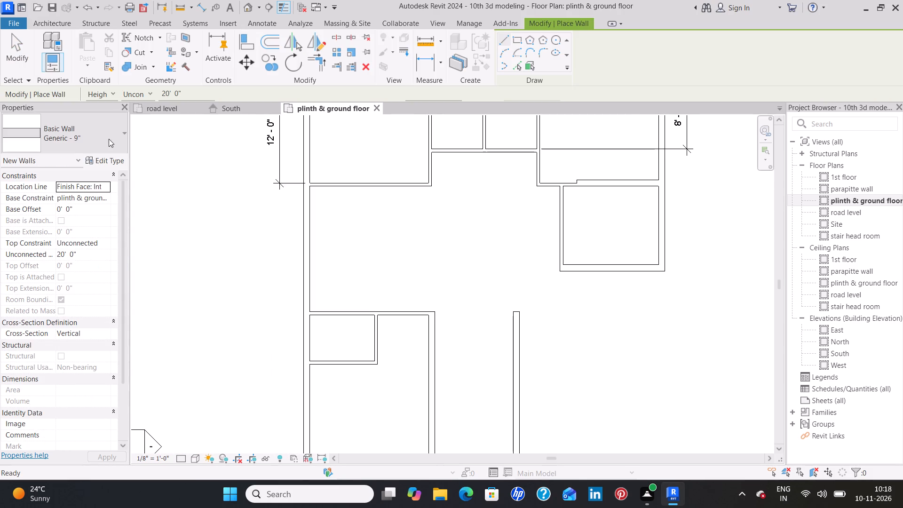
click(110, 139)
scroll(79, 211, up, 2)
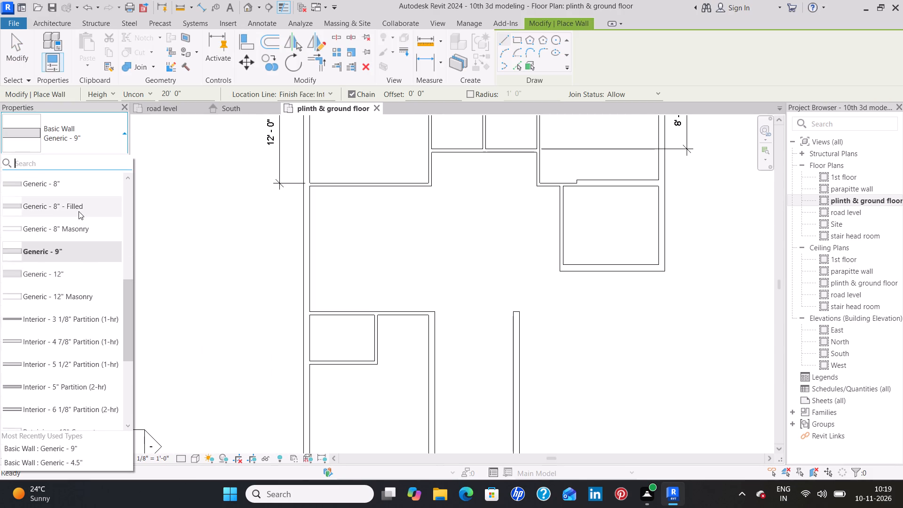
scroll(74, 247, up, 2)
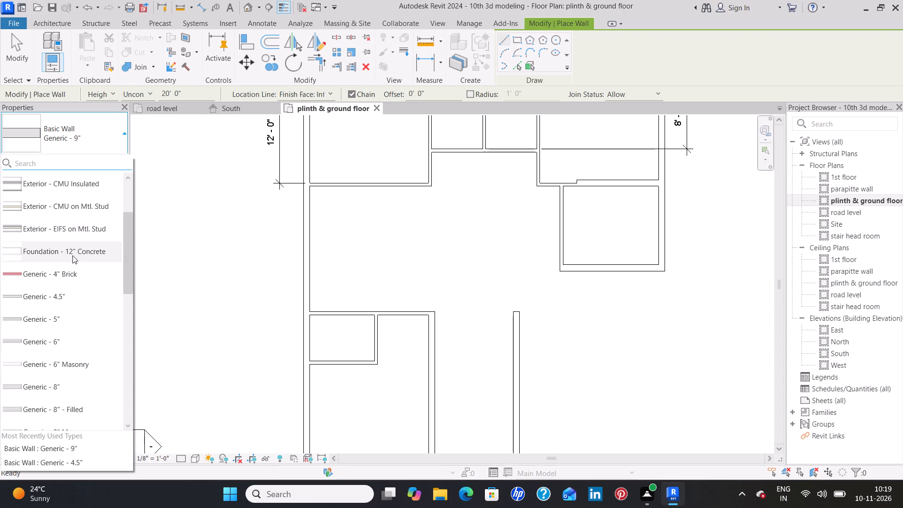
click(63, 292)
scroll(74, 290, down, 6)
scroll(206, 284, down, 2)
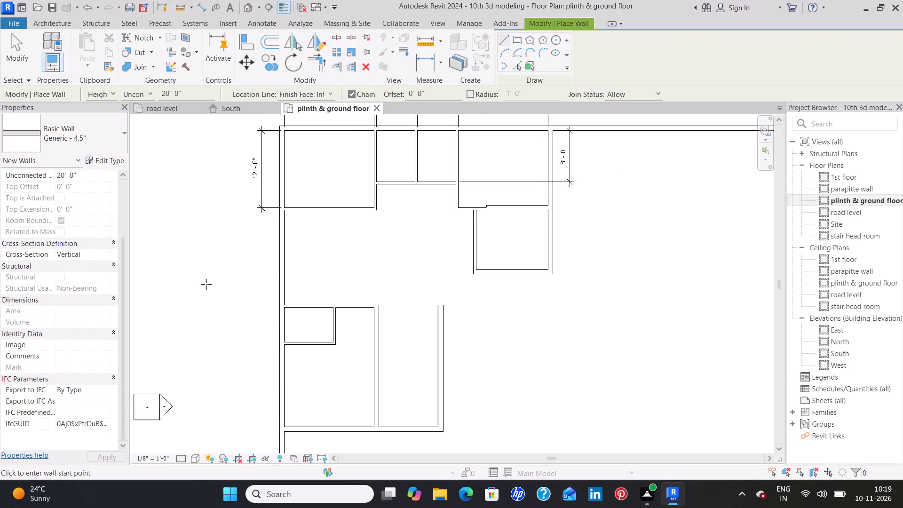
scroll(206, 284, down, 6)
middle_drag(206, 286, 415, 263)
scroll(424, 261, down, 2)
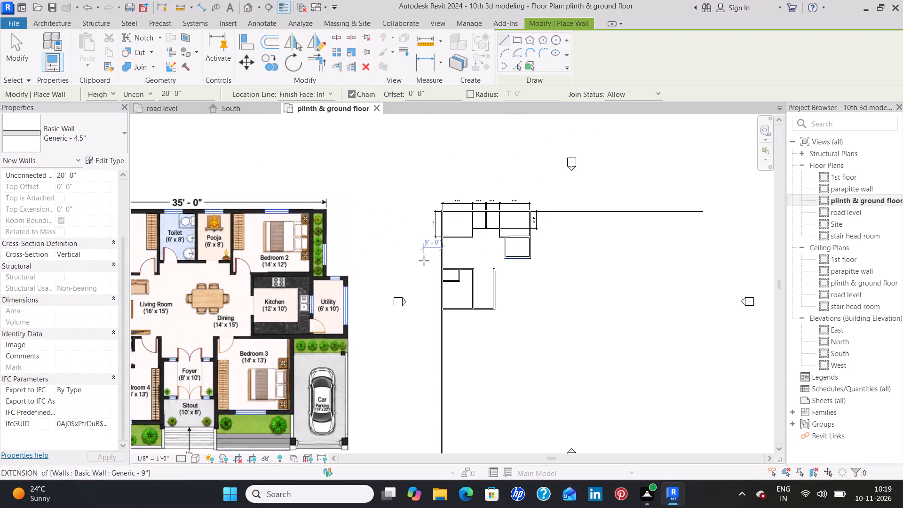
scroll(424, 261, down, 1)
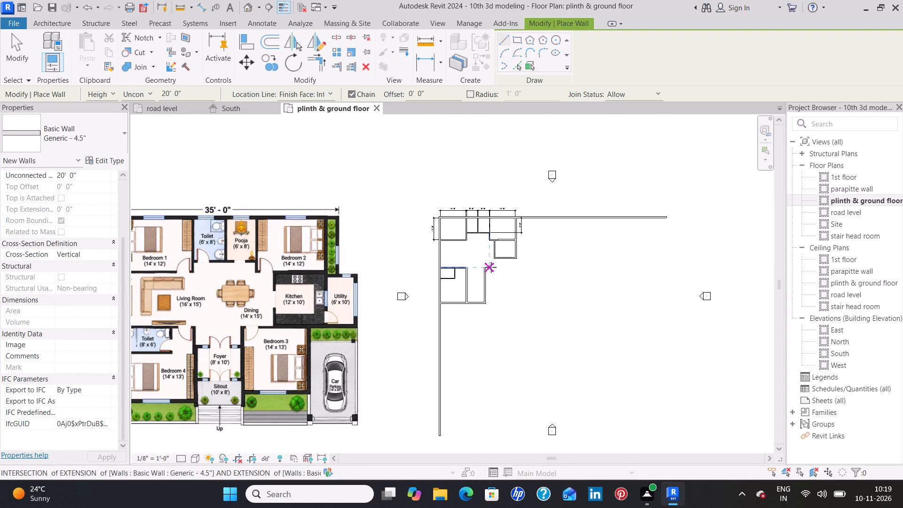
click(485, 268)
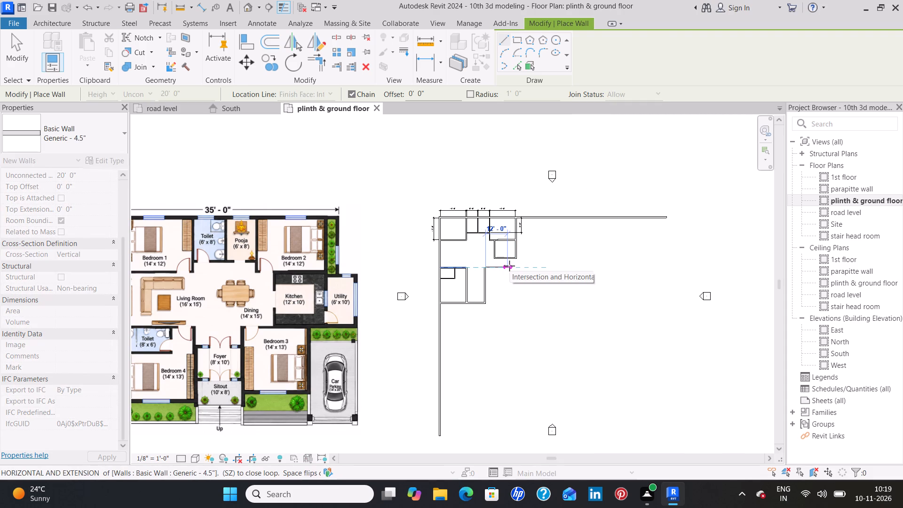
key(1)
text(4')
key(Return)
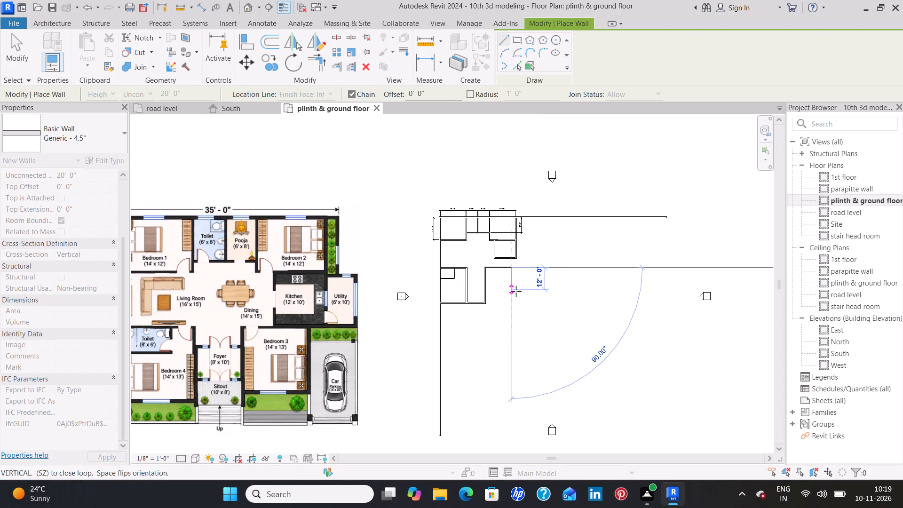
key(Escape)
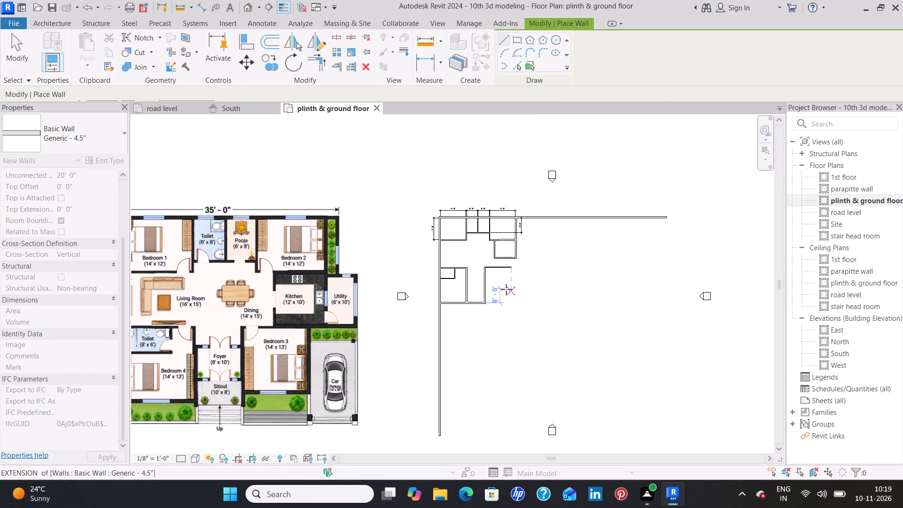
Set the type for new walls to Generic - 9".
click(90, 139)
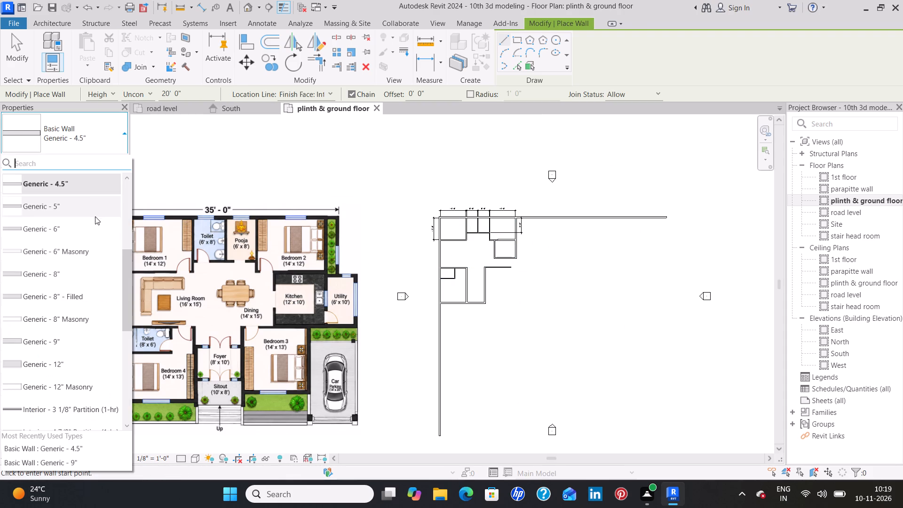
click(84, 342)
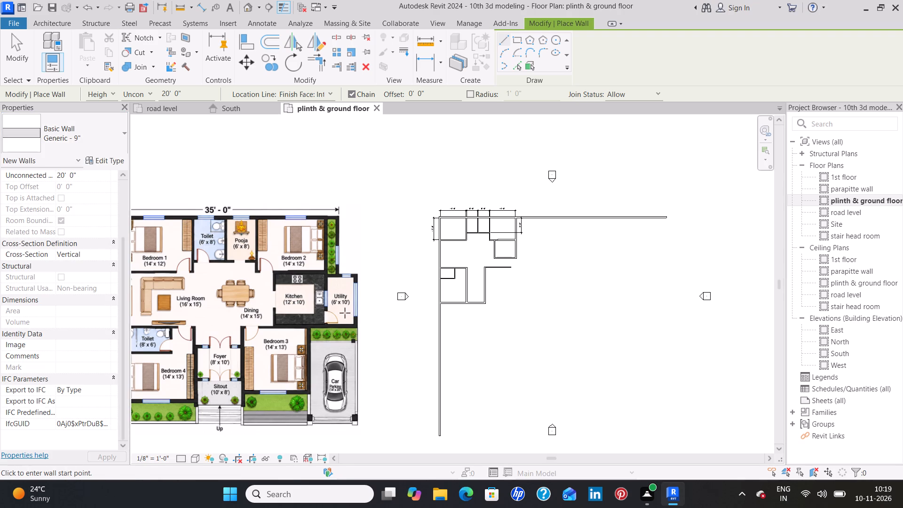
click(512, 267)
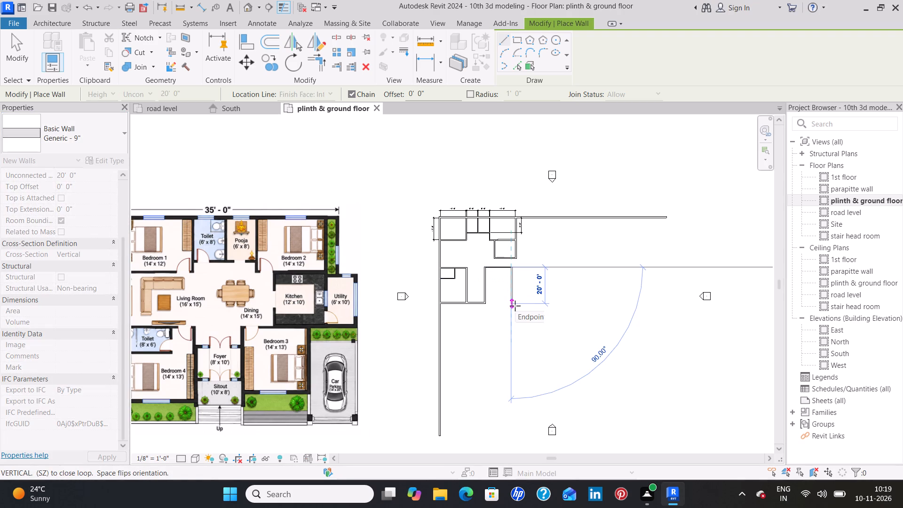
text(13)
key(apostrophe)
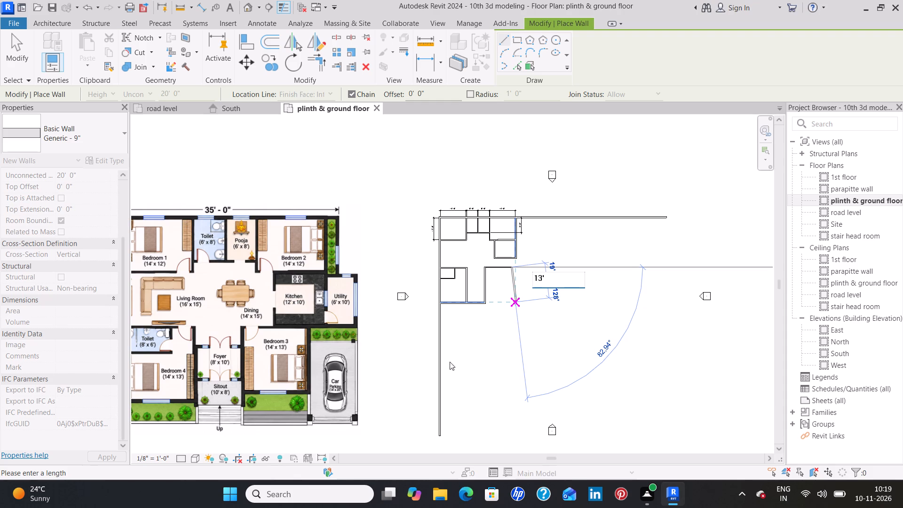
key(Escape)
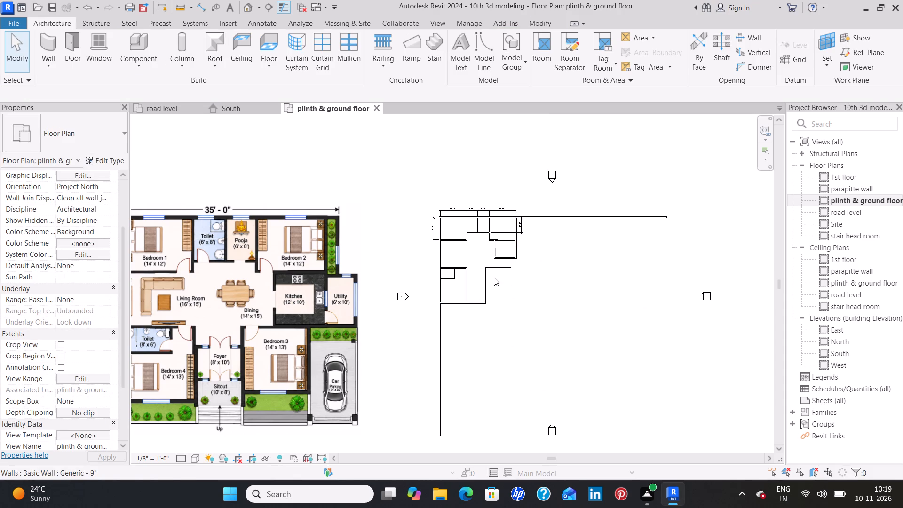
Draw Generic - 9" walls 13' south from the east end of Bedroom 3's north wall and back west to the foyer-side wall, closing the room.
key(w)
key(space)
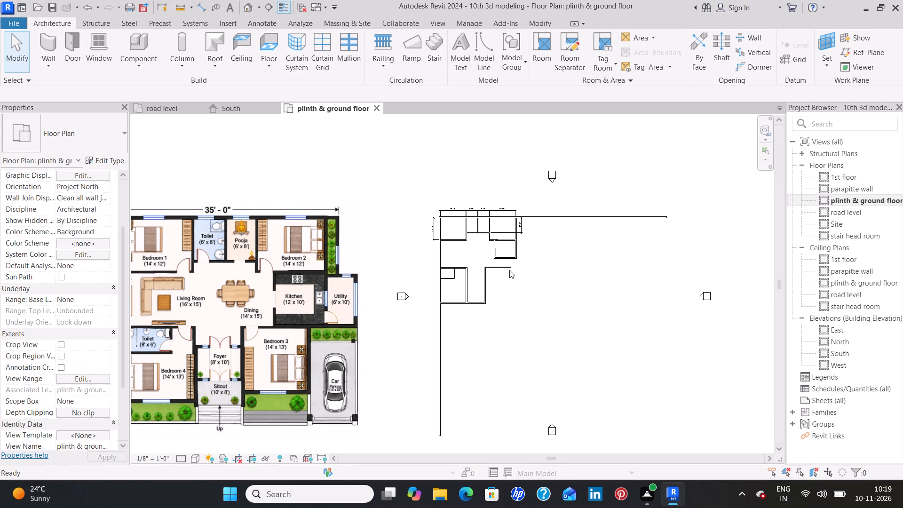
click(511, 269)
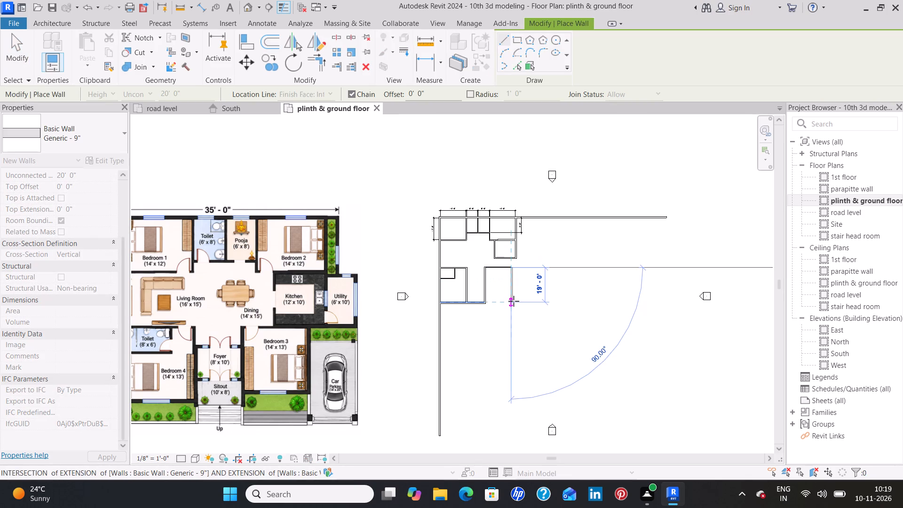
key(1)
key(3)
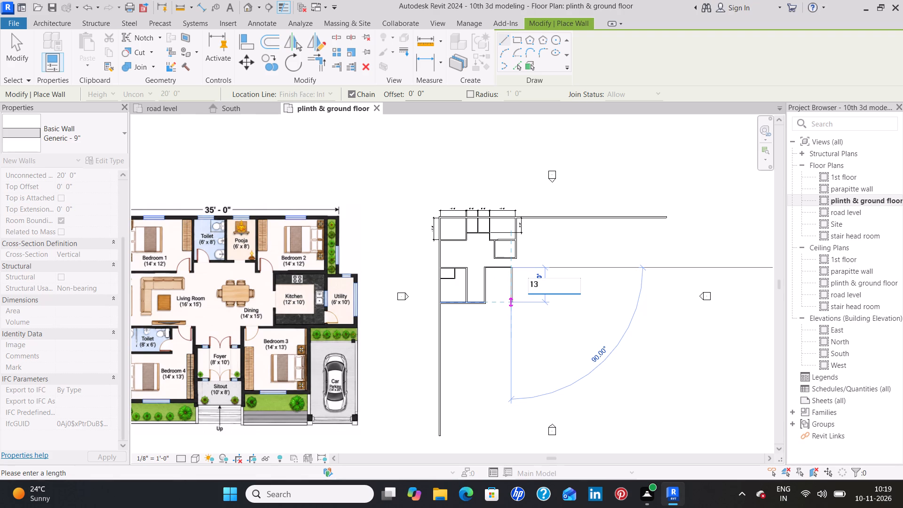
key(apostrophe)
key(Return)
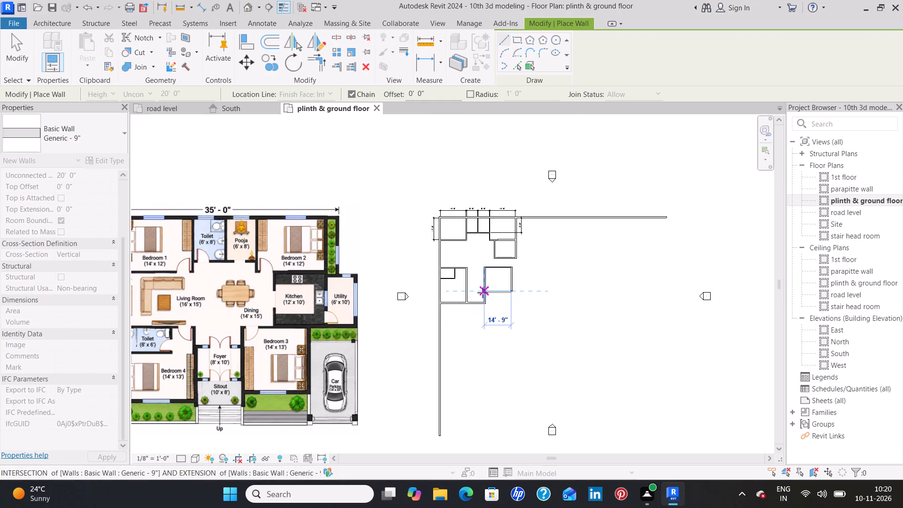
click(483, 293)
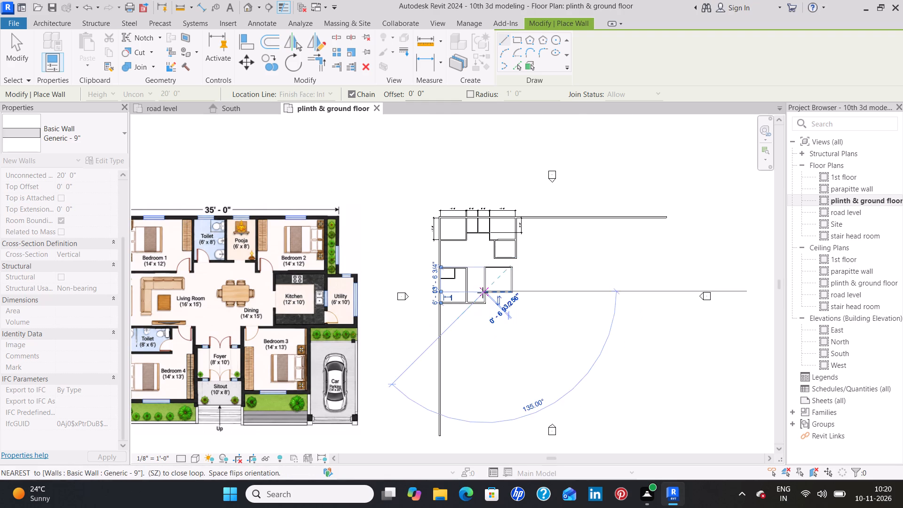
key(Escape)
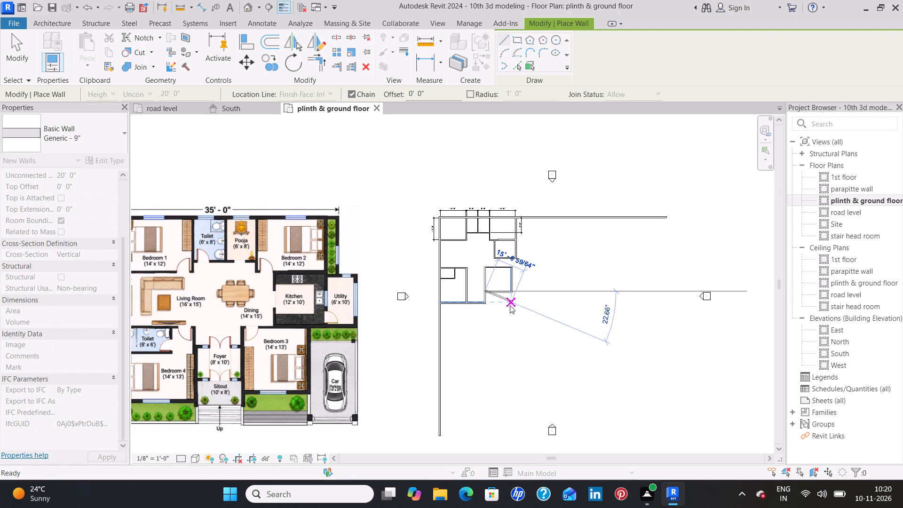
key(Escape)
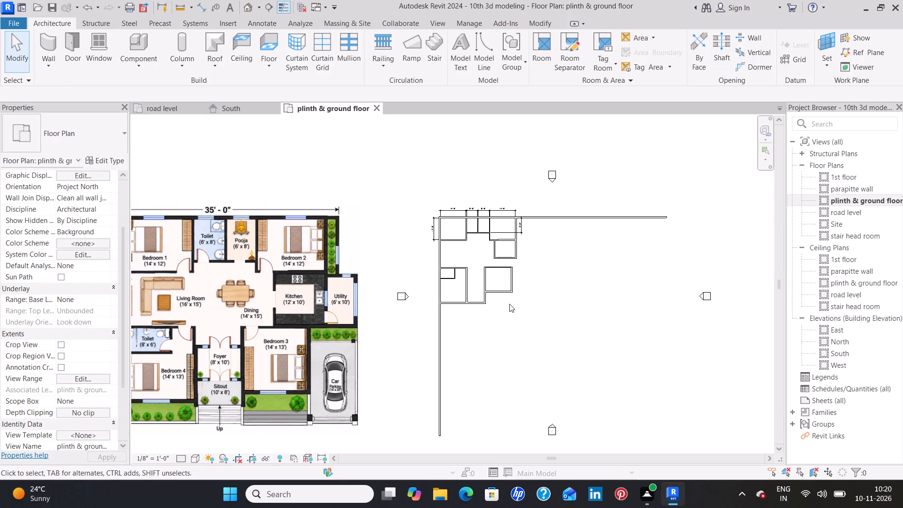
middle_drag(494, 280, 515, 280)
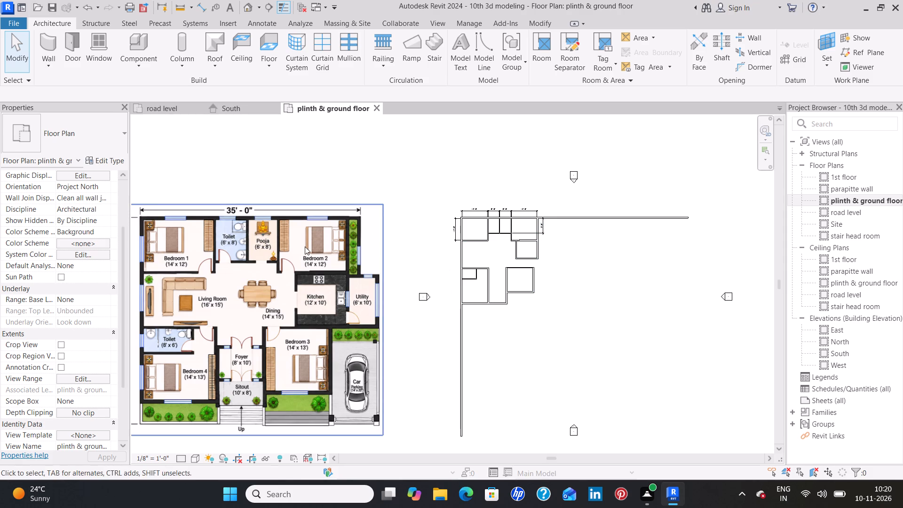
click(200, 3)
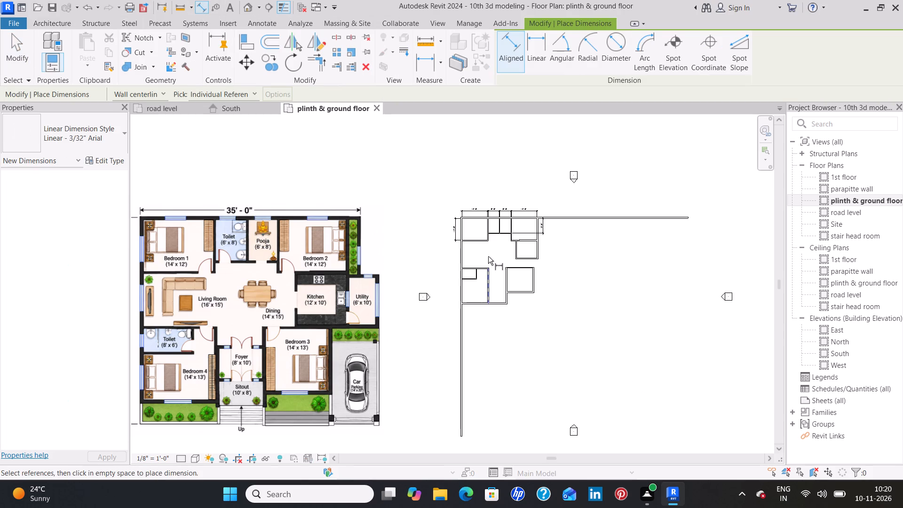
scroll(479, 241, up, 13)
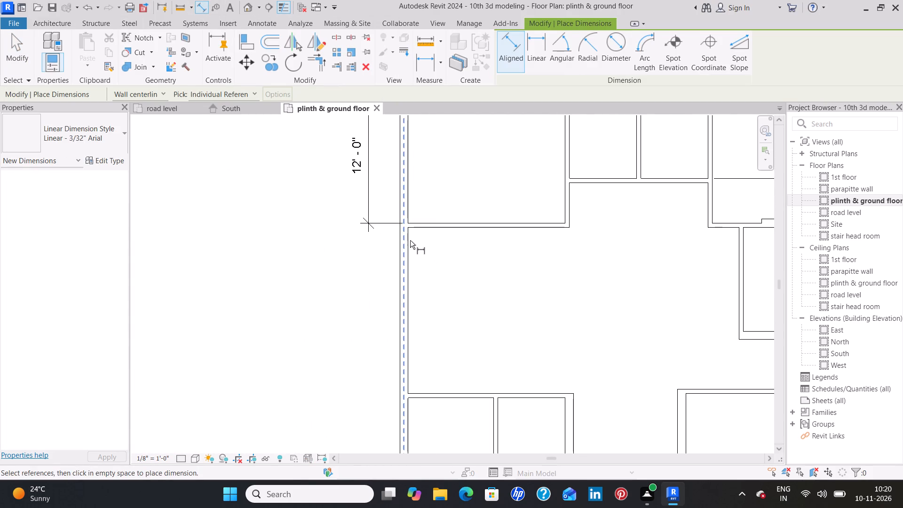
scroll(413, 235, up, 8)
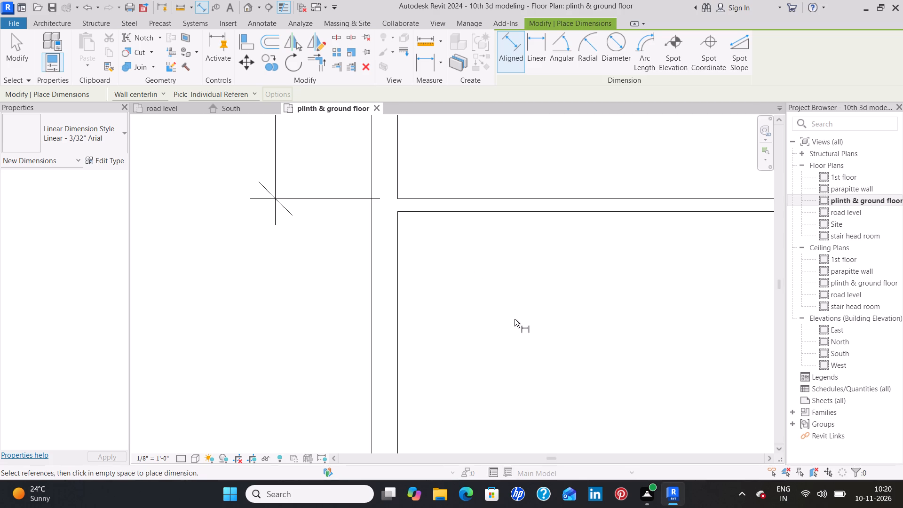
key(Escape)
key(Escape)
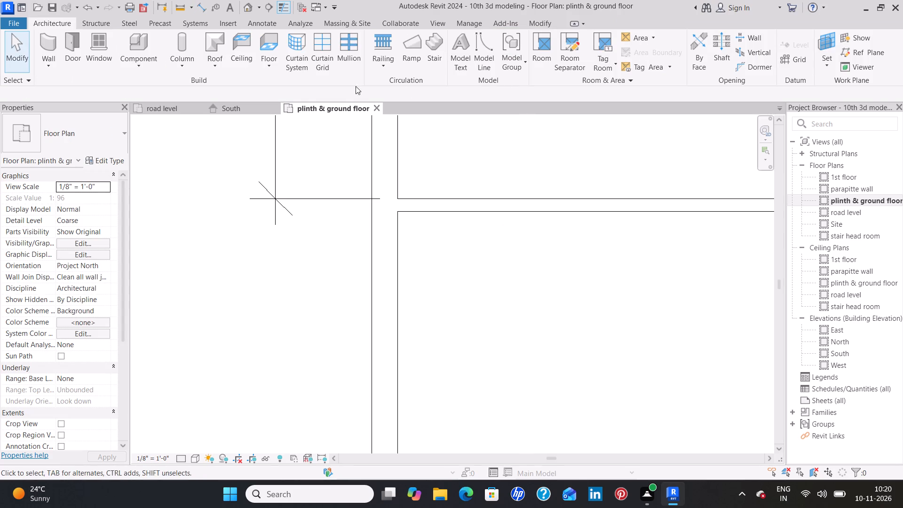
Place a linear dimension outside the west wall for the living room's clear length between Bedroom 1's south wall and the toilet's north wall.
click(205, 11)
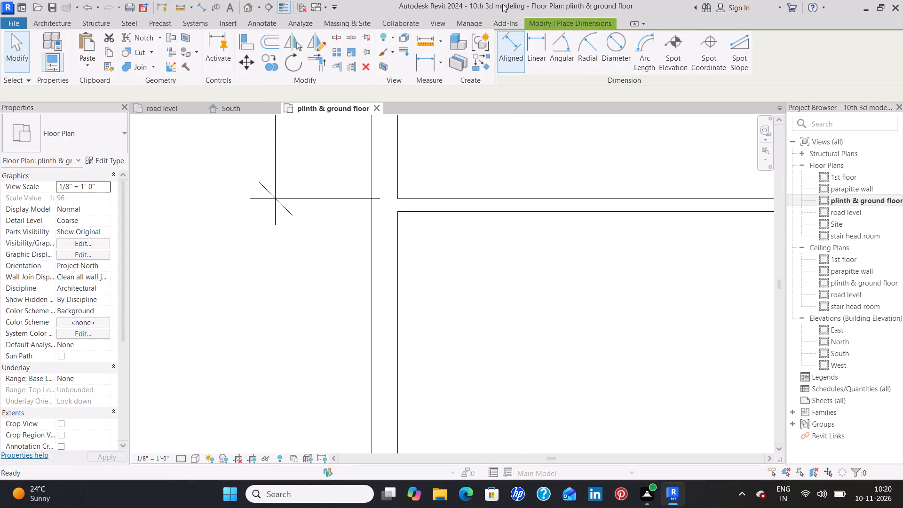
click(543, 49)
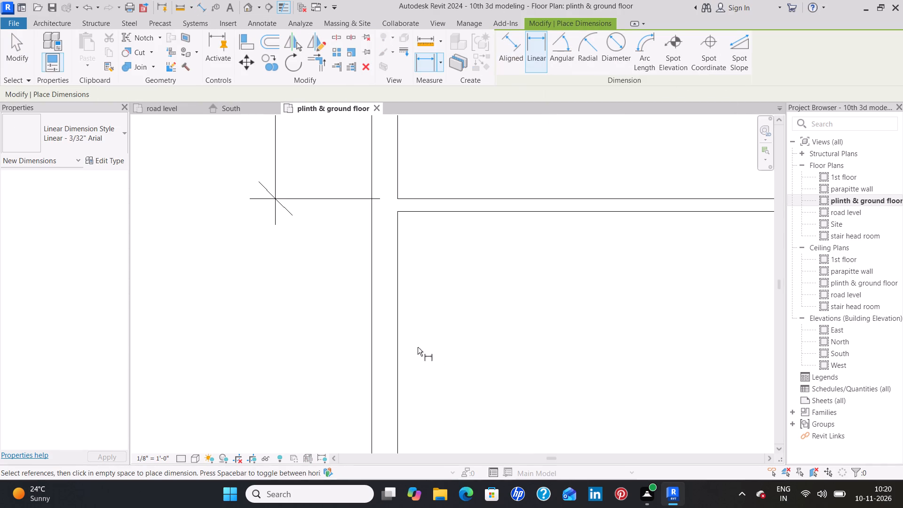
click(396, 212)
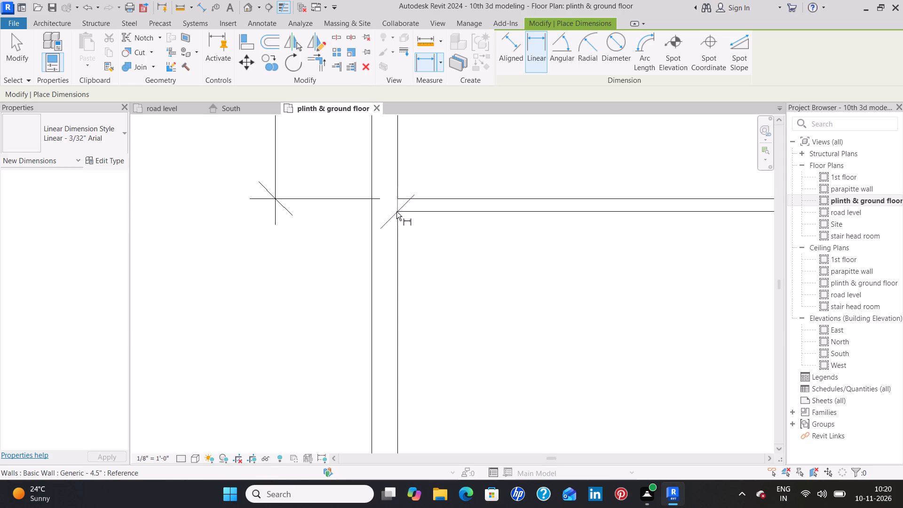
middle_drag(422, 389, 389, 158)
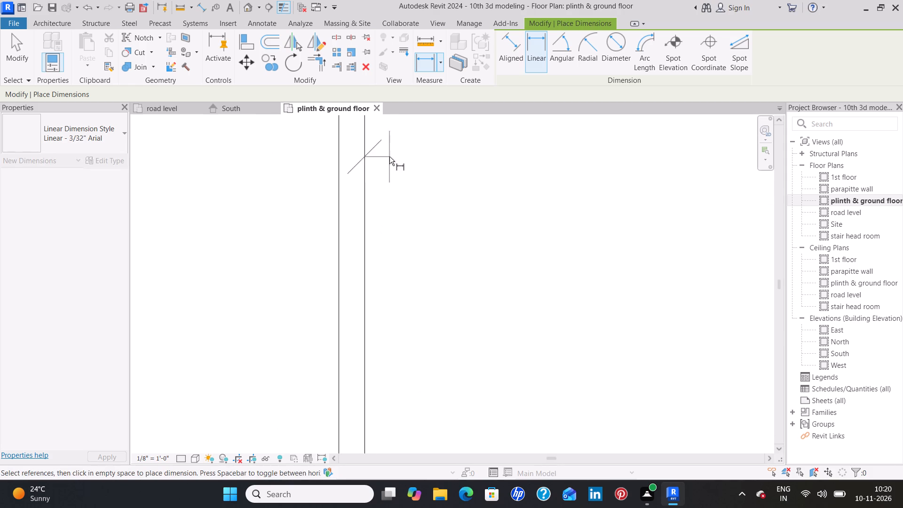
scroll(394, 202, down, 5)
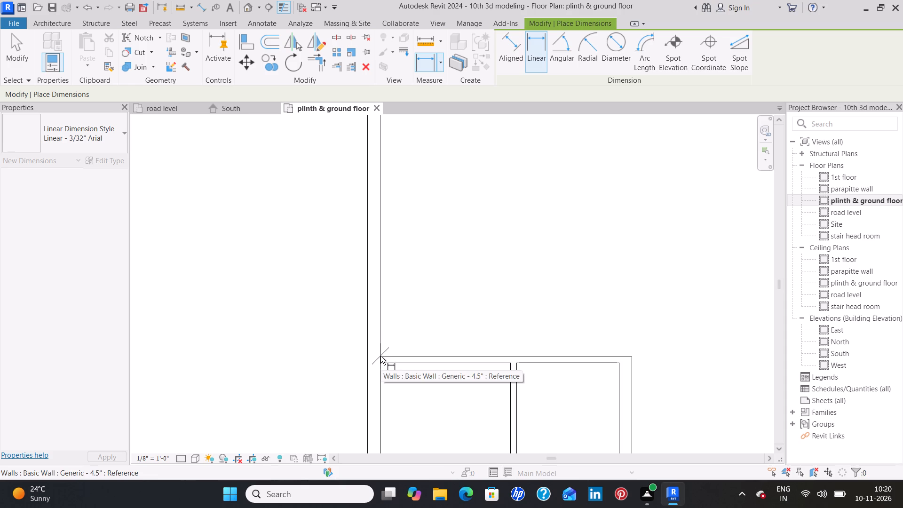
click(380, 356)
click(320, 362)
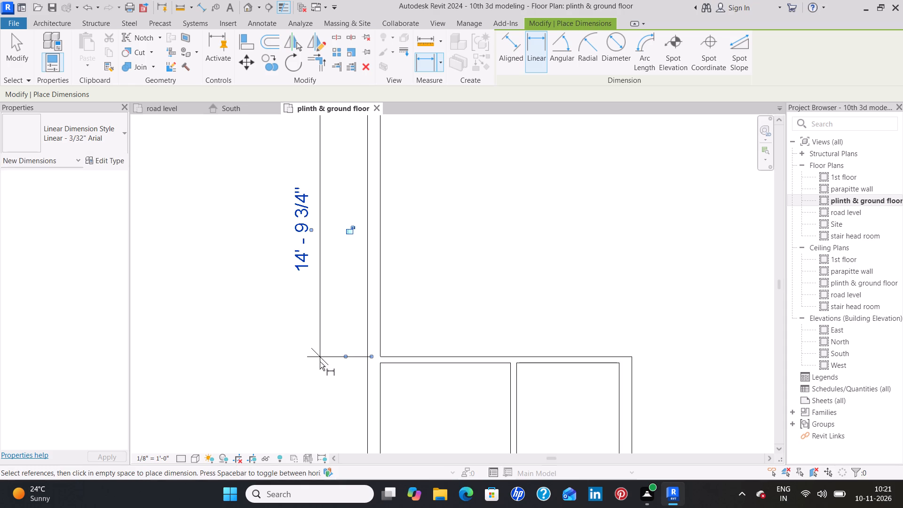
Add linear dimensions in line with the living room's for the toilet's clear north-south depth and Bedroom 4's from the toilet to its south wall.
middle_drag(431, 383, 397, 271)
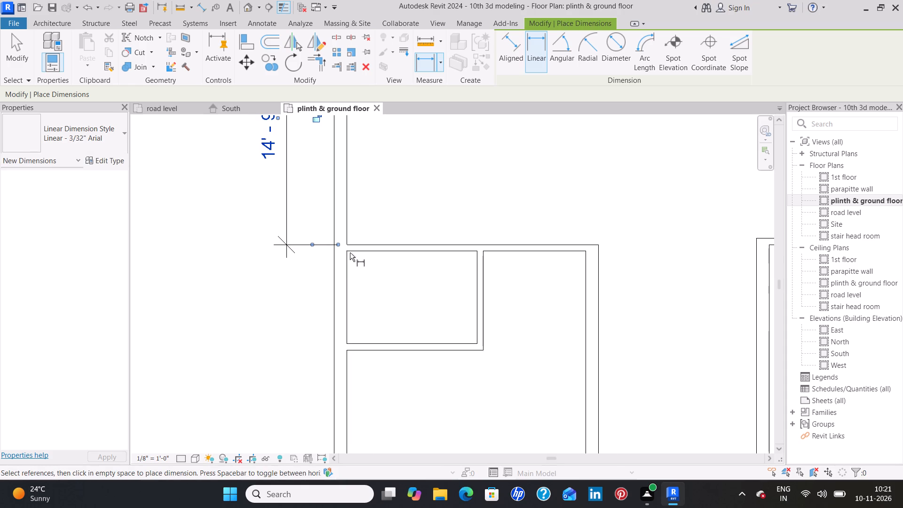
click(347, 252)
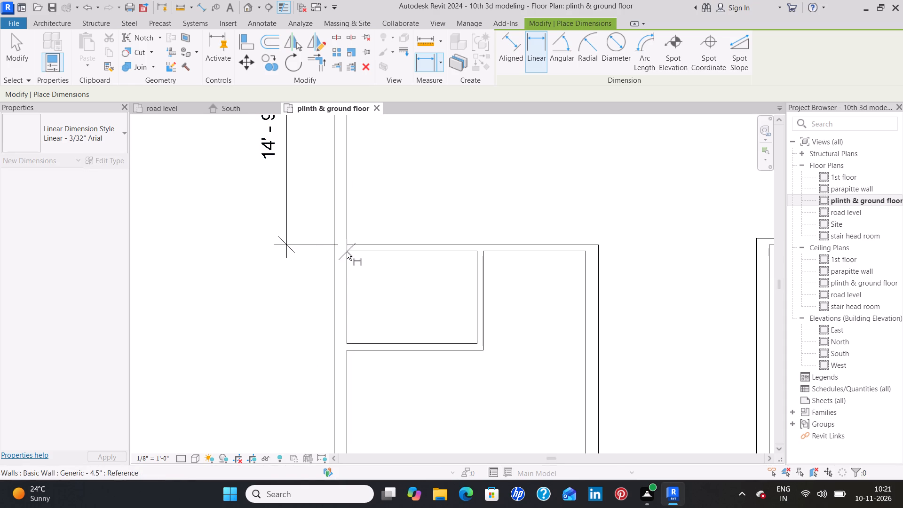
click(347, 343)
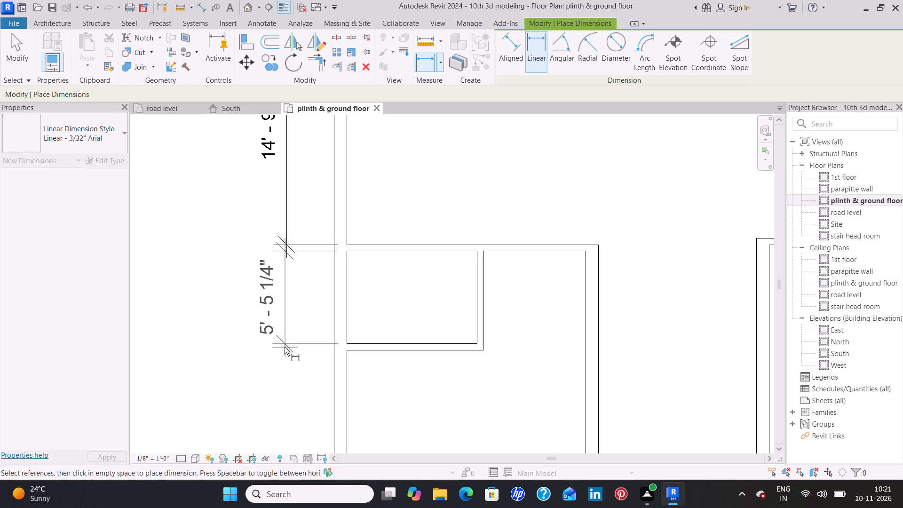
click(286, 349)
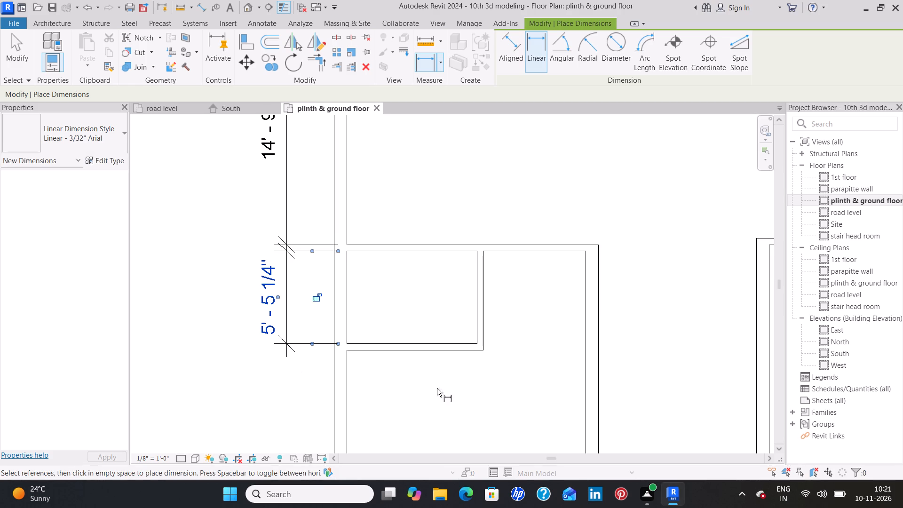
middle_drag(414, 381, 389, 245)
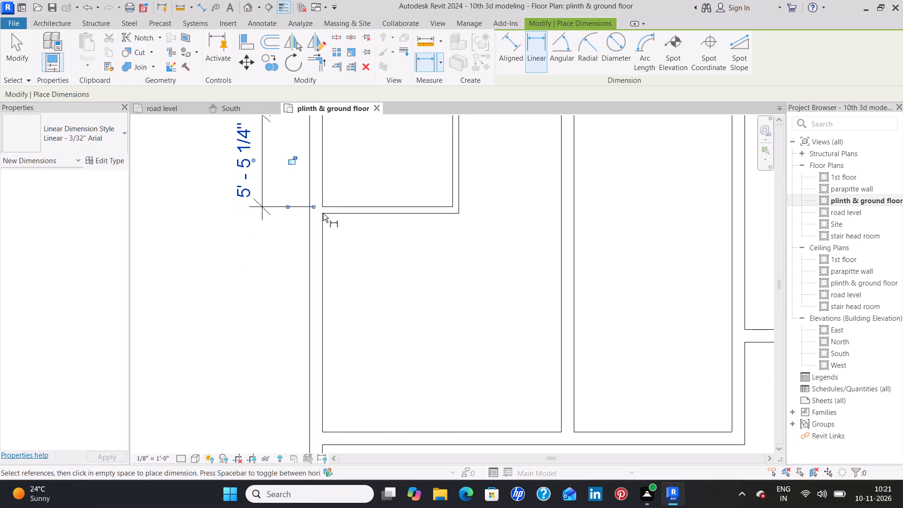
click(323, 214)
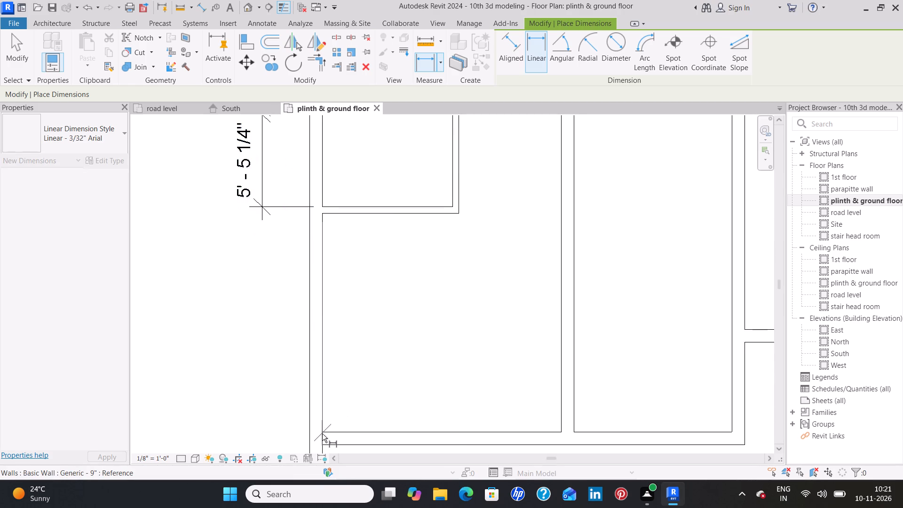
click(323, 431)
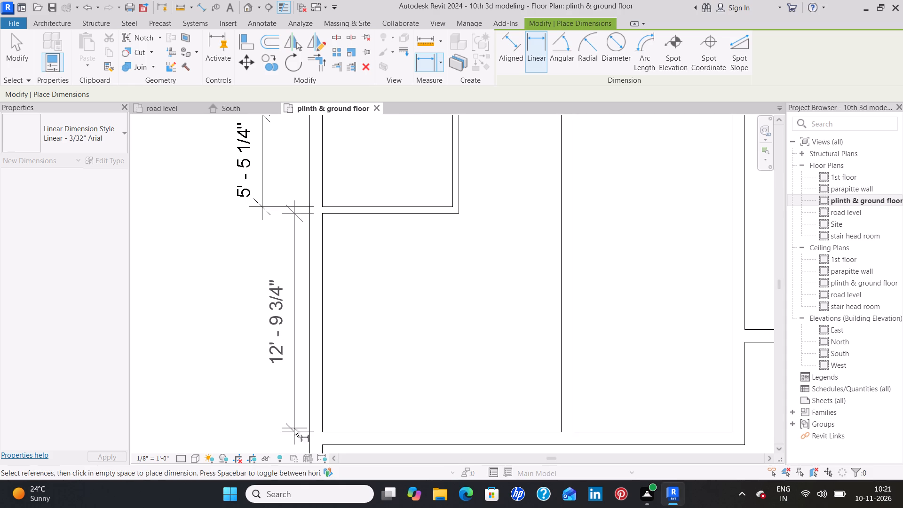
click(261, 428)
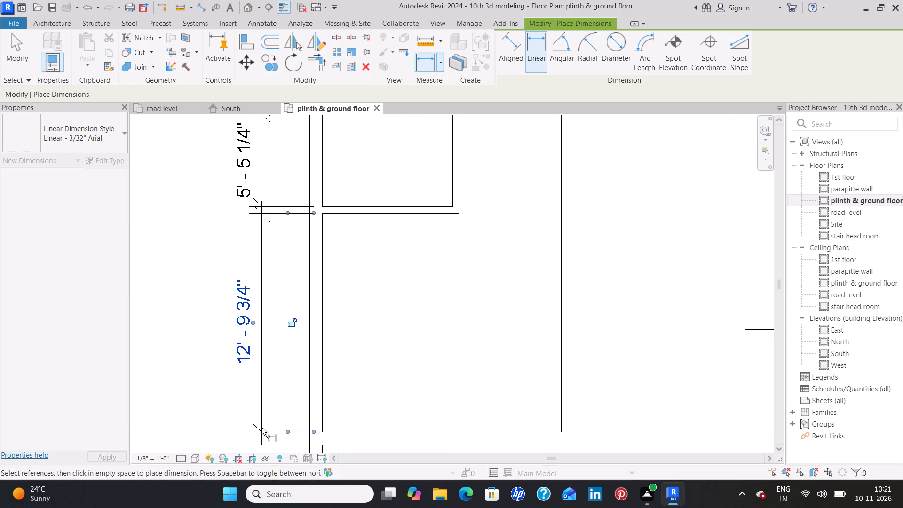
Place a linear dimension outside the kitchen's east wall for the clear north-south distance between its inner wall faces.
scroll(471, 331, down, 3)
middle_drag(470, 321, 417, 354)
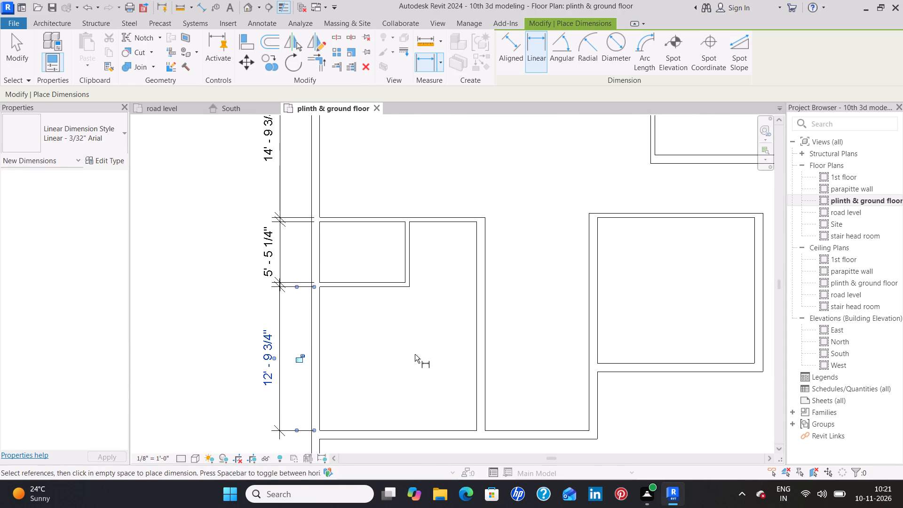
scroll(415, 354, down, 2)
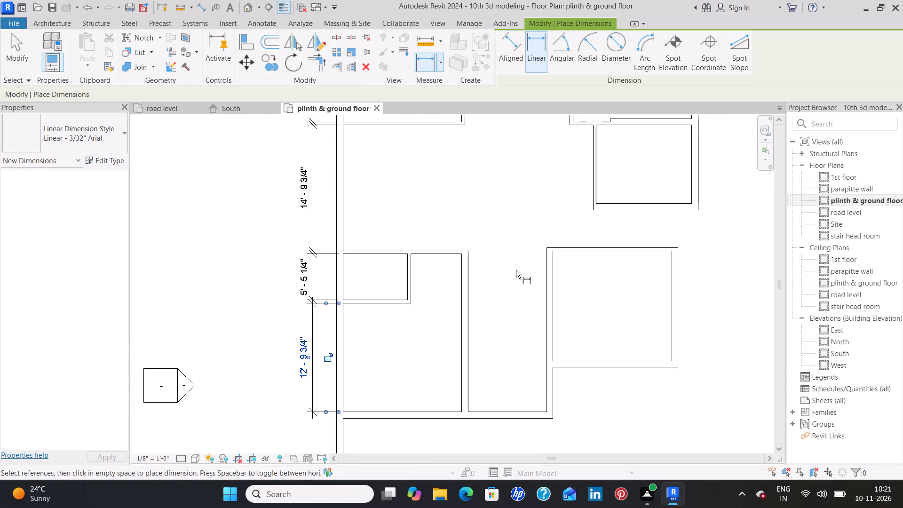
middle_drag(507, 268, 418, 275)
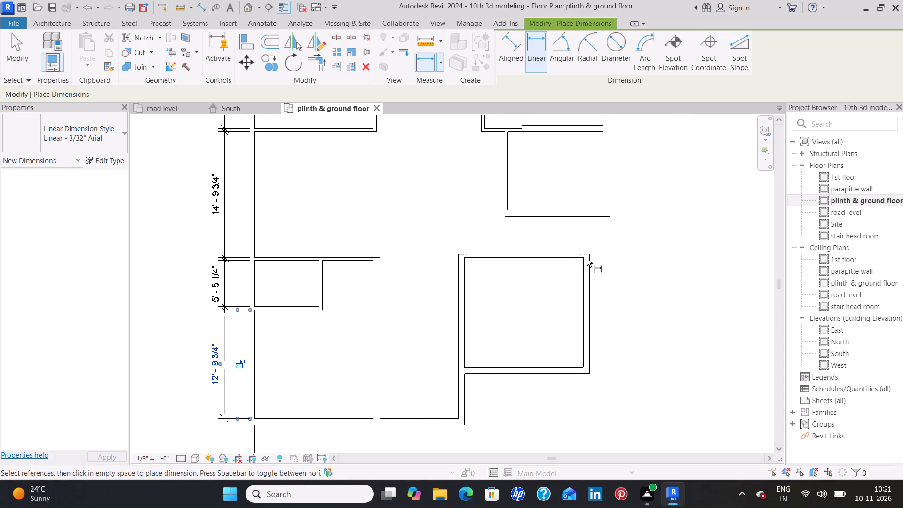
middle_drag(612, 218, 461, 409)
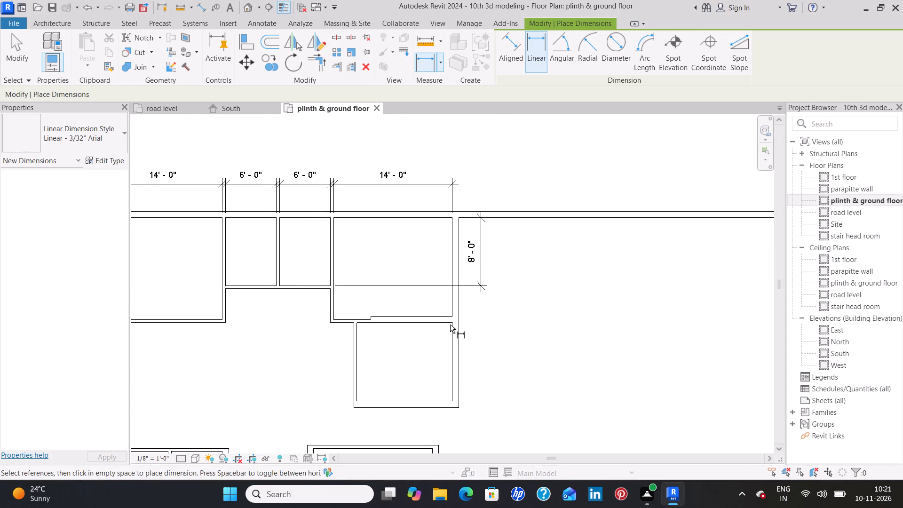
click(451, 323)
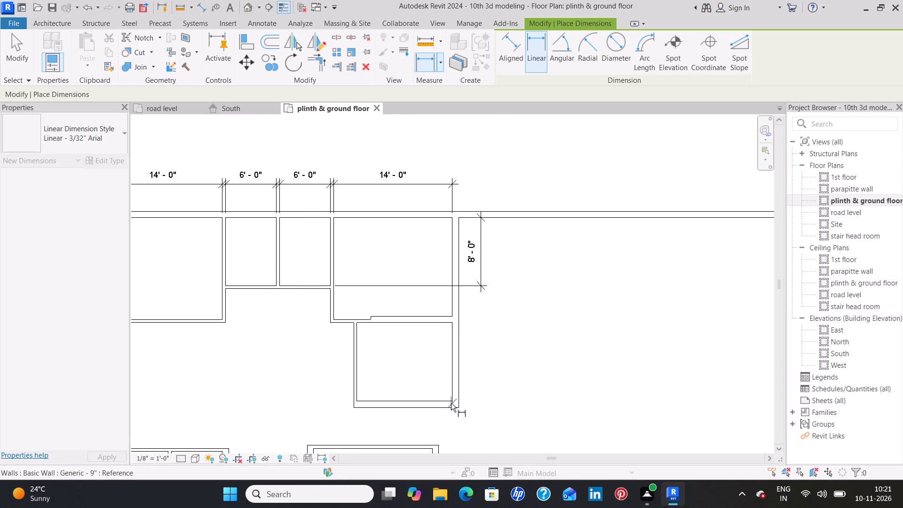
click(454, 402)
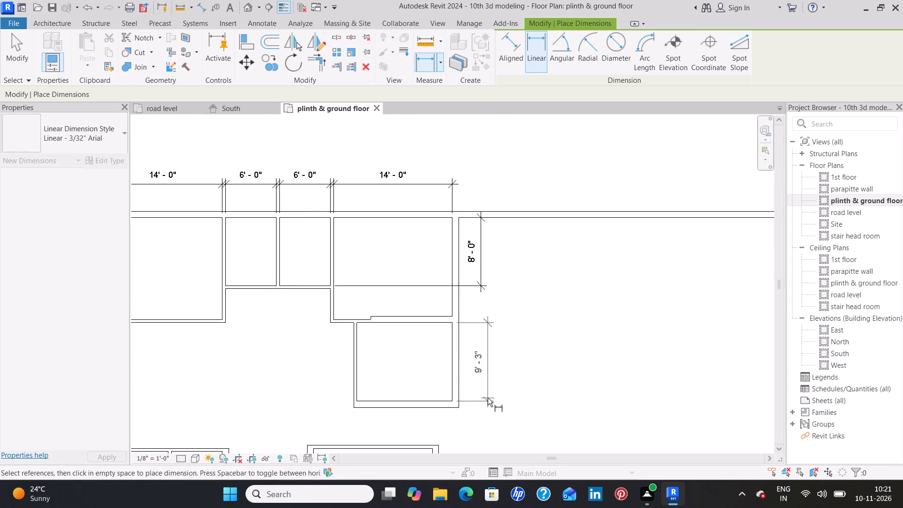
click(488, 398)
Place a linear dimension east of Bedroom 3 for the clear distance between its north and south walls.
middle_drag(458, 425, 459, 262)
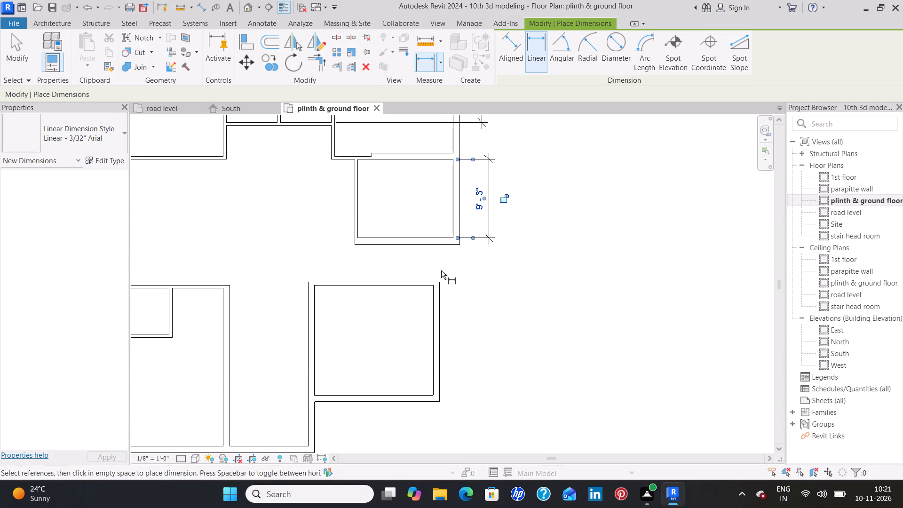
click(433, 285)
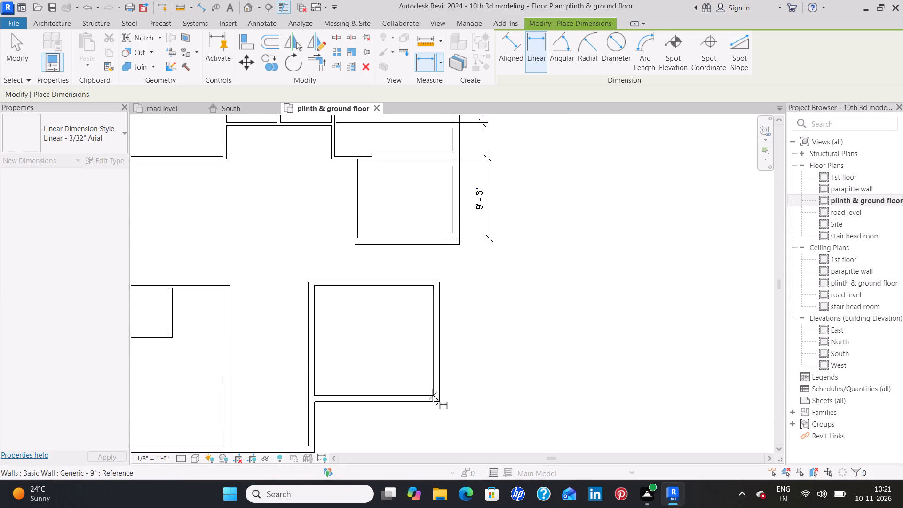
click(433, 395)
click(487, 389)
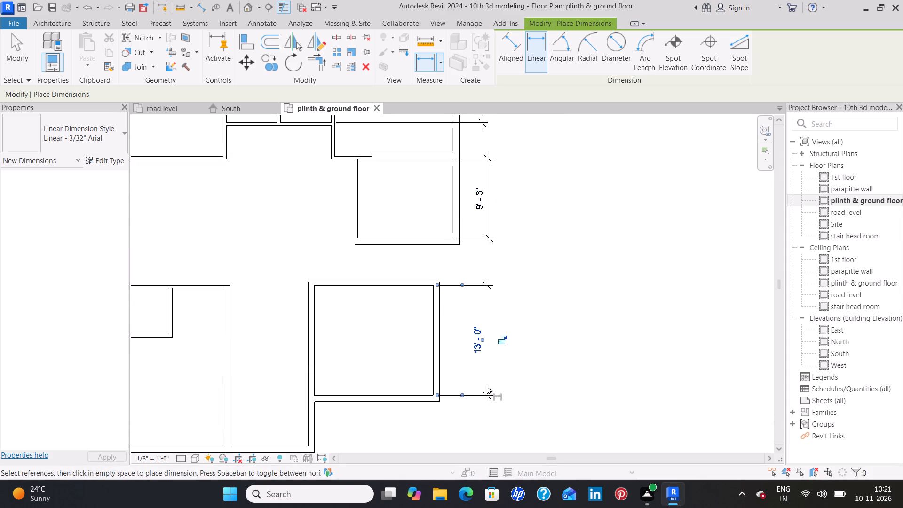
Place linear dimensions south of Bedroom 3 for the clear east-west widths of the kitchen and of Bedroom 3.
click(357, 238)
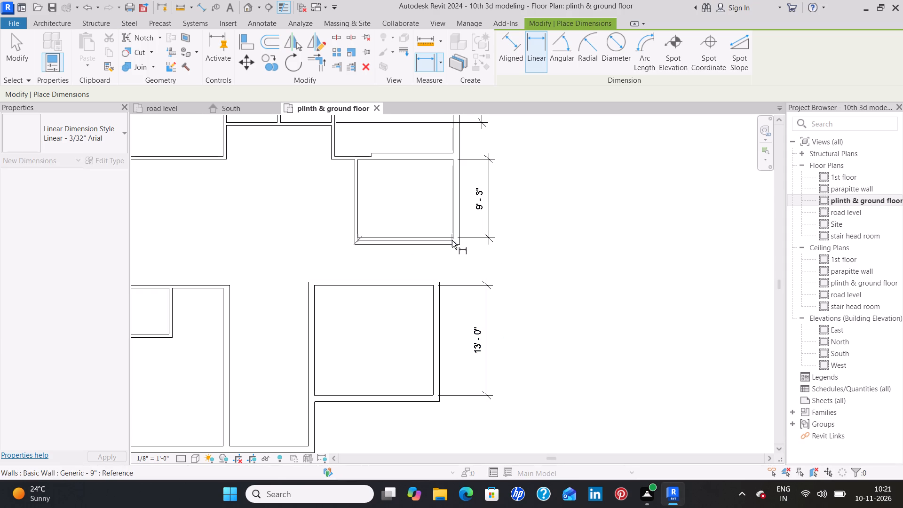
click(453, 238)
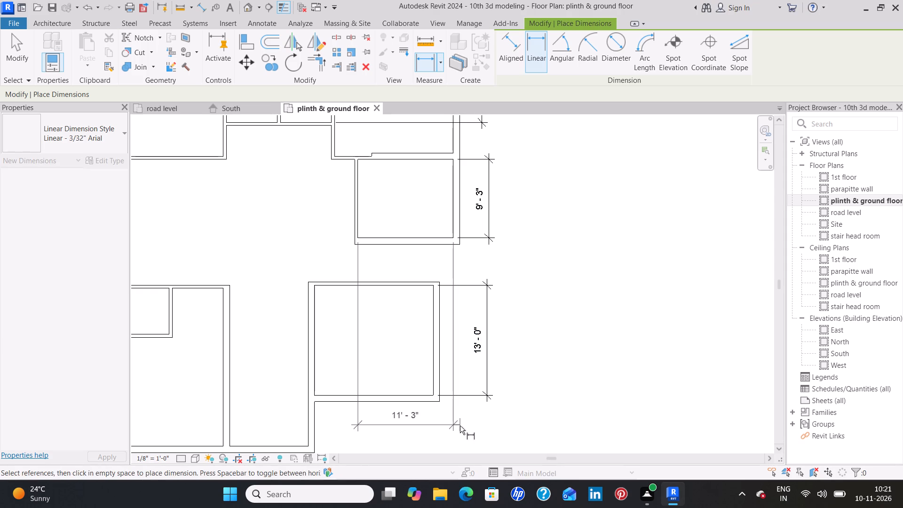
middle_drag(459, 426, 444, 291)
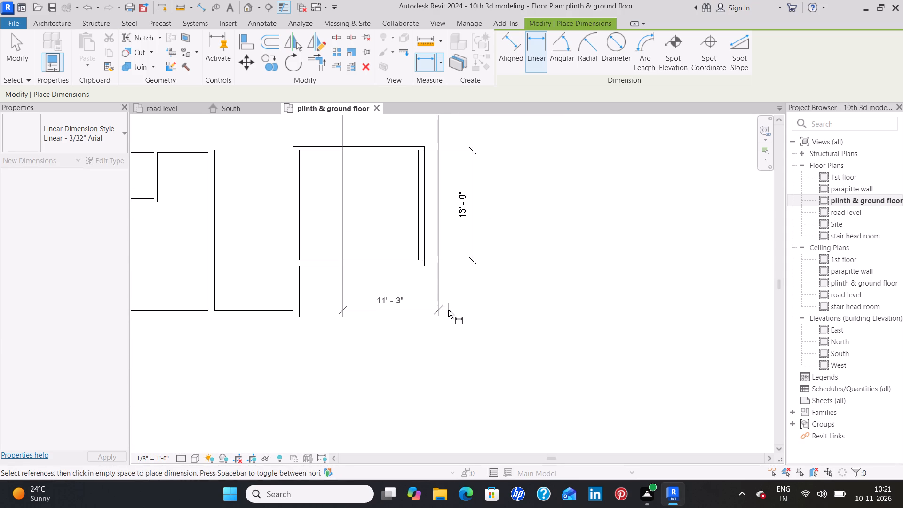
click(448, 311)
click(300, 150)
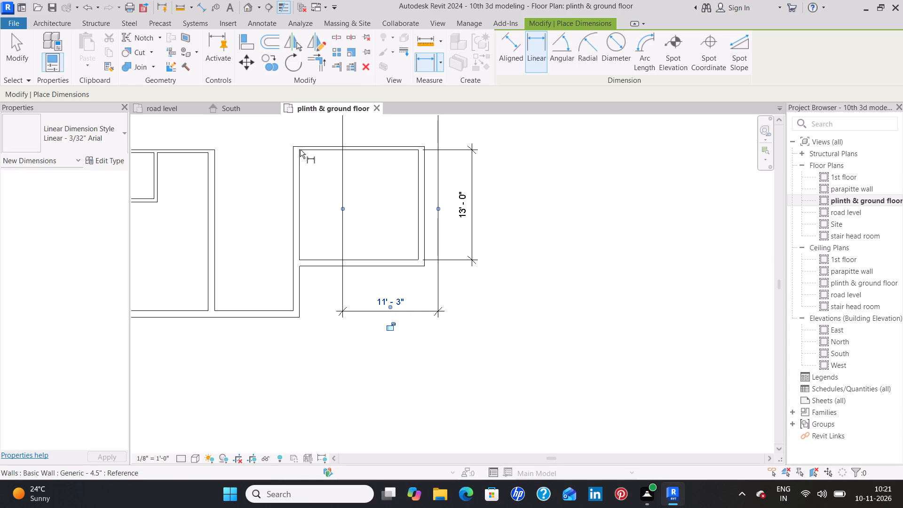
click(419, 150)
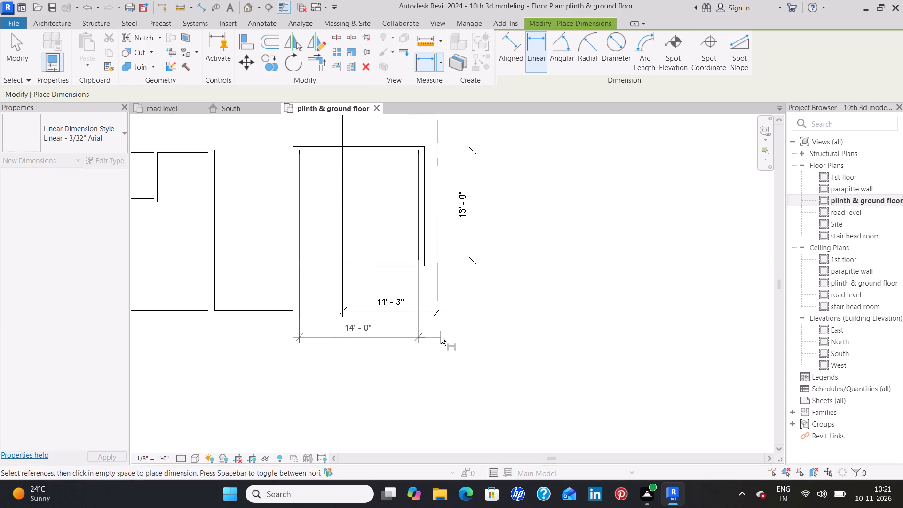
click(441, 337)
Place a linear dimension below the south wall for the clear width of the passage between Bedroom 4 and Bedroom 3.
middle_drag(210, 343, 361, 345)
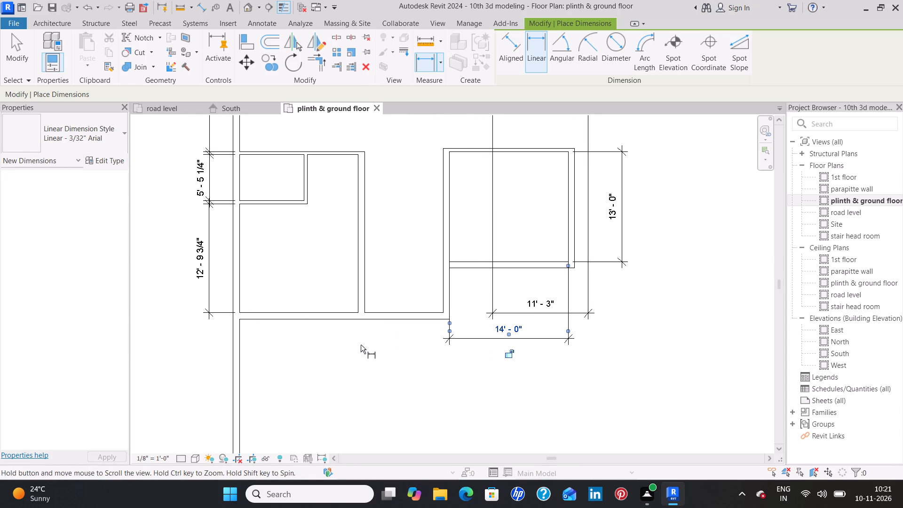
click(366, 312)
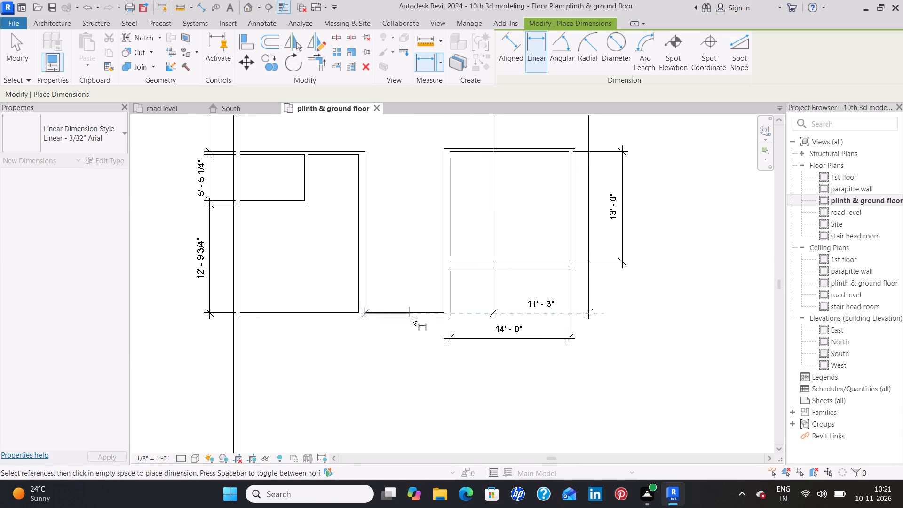
click(444, 315)
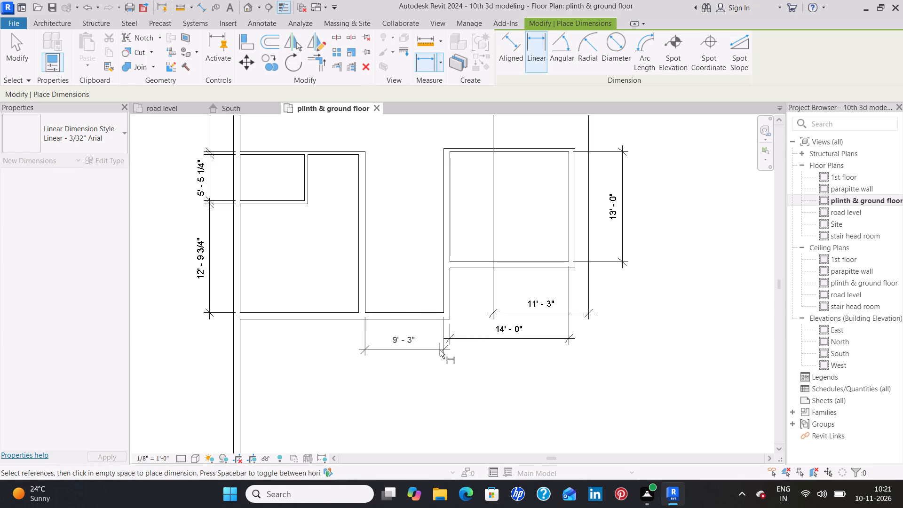
click(440, 350)
Place a linear dimension east of the northeast room for its full clear depth from the north wall to the kitchen's north wall.
scroll(403, 272, down, 1)
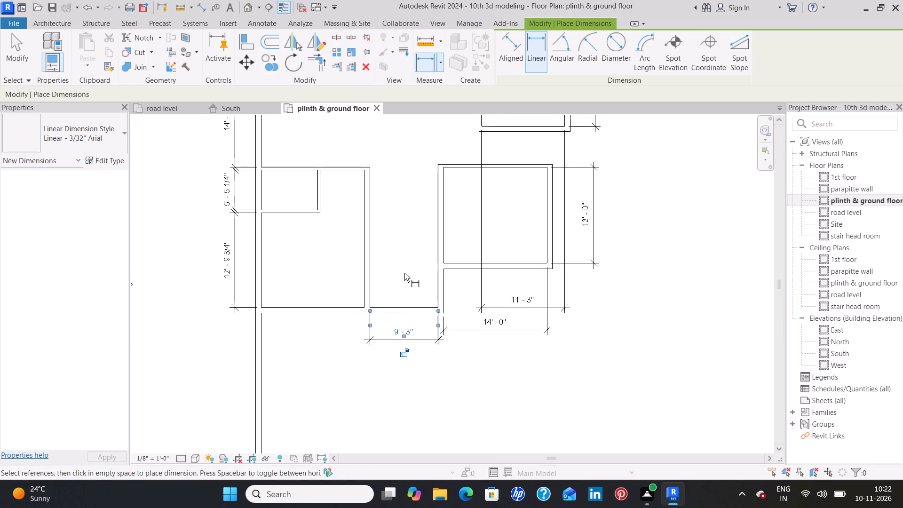
middle_drag(405, 273, 456, 356)
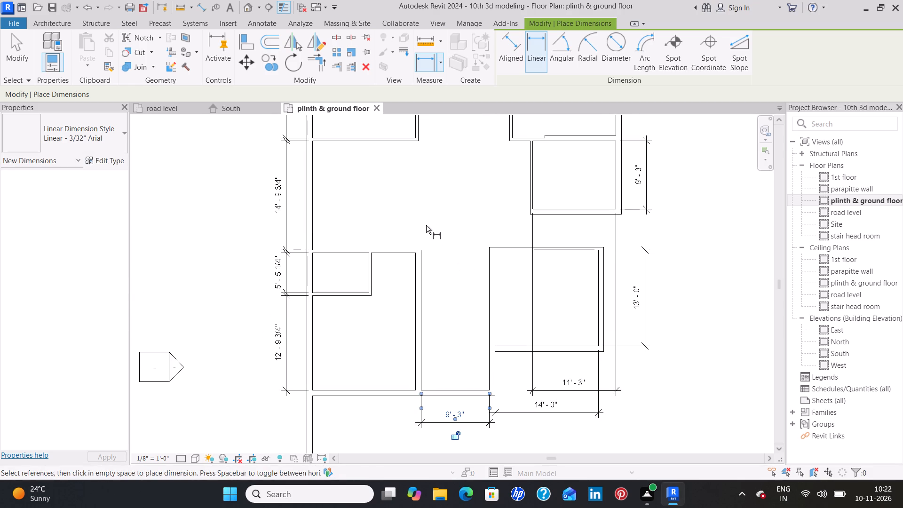
middle_drag(440, 179, 456, 315)
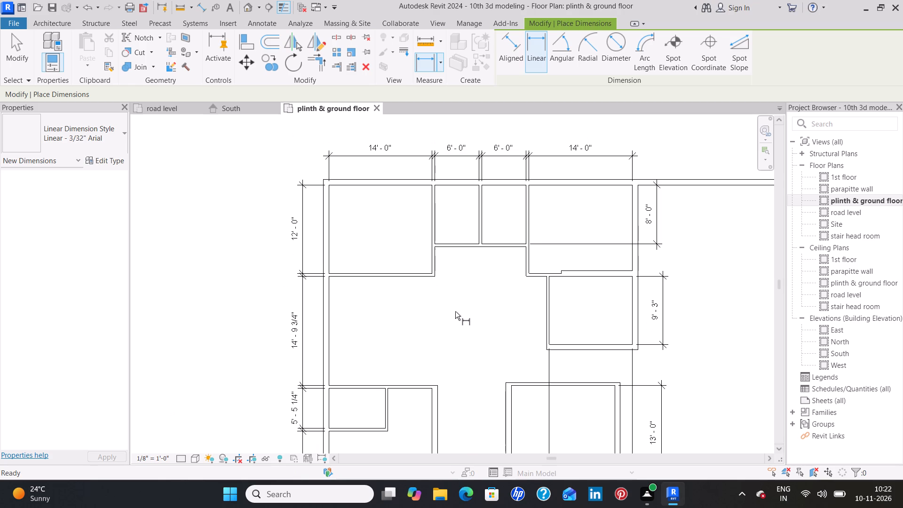
click(632, 185)
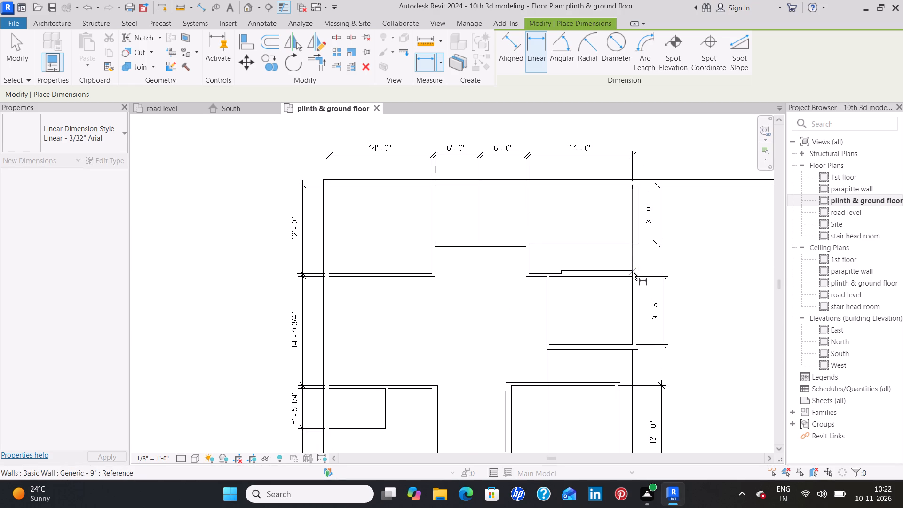
click(632, 271)
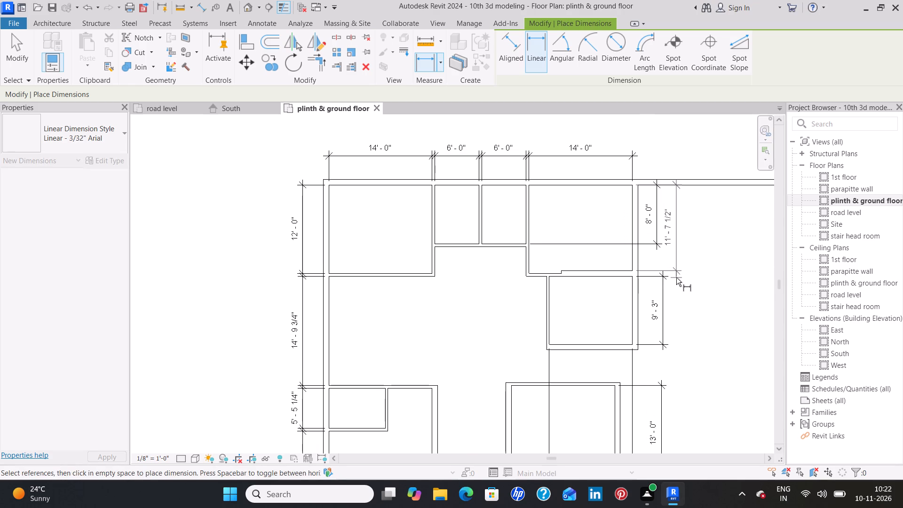
click(683, 278)
key(Escape)
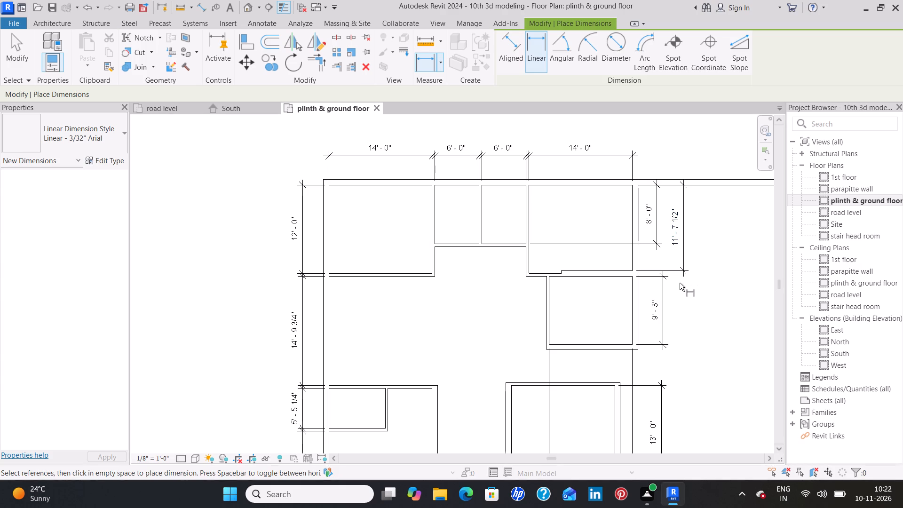
key(Escape)
Shift the 9" and 4.5" walls between the northeast room and kitchen together until the room's clear depth is 12'-0".
click(596, 278)
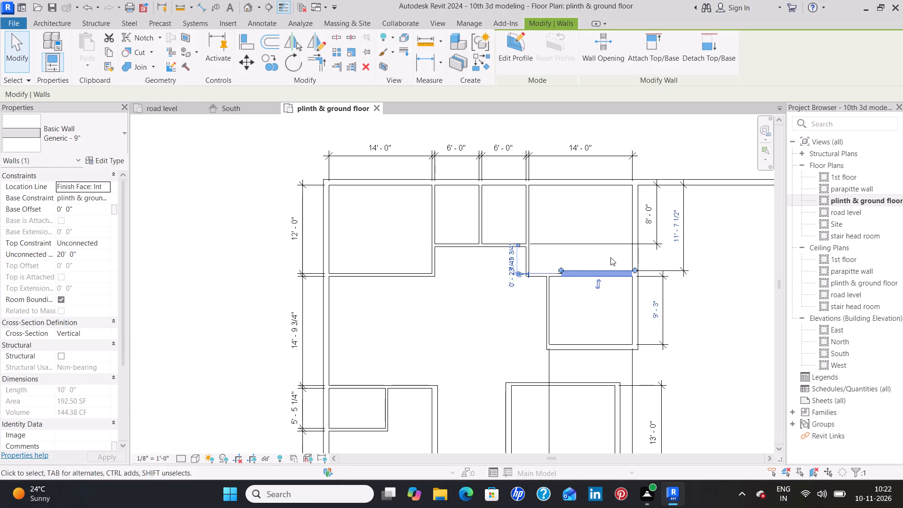
ctrl+click(555, 276)
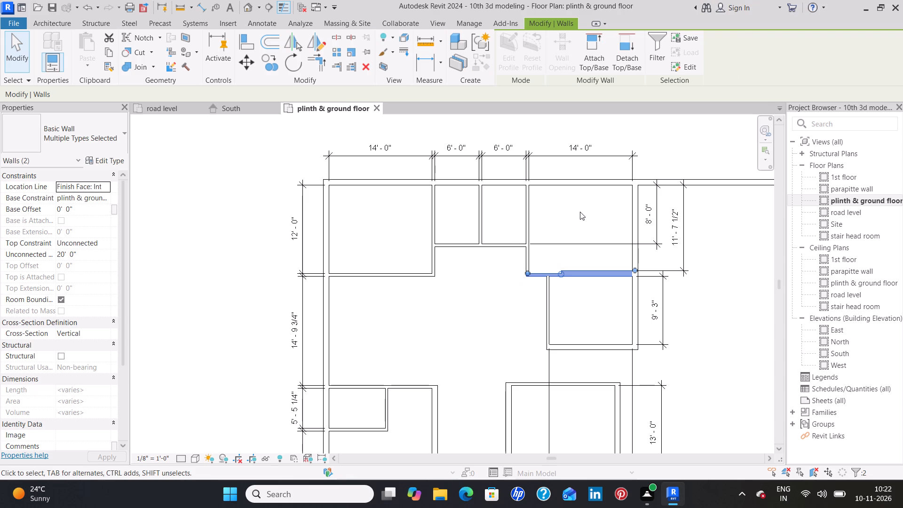
key(Down)
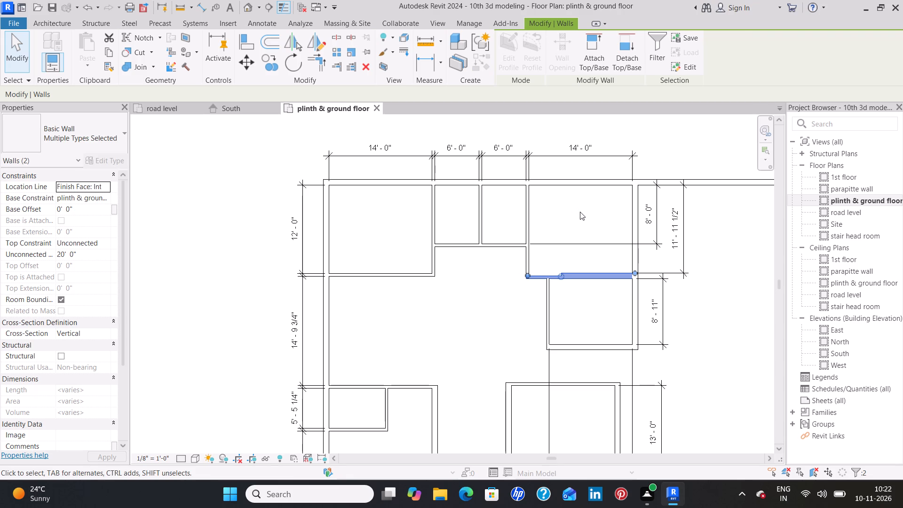
key(Down)
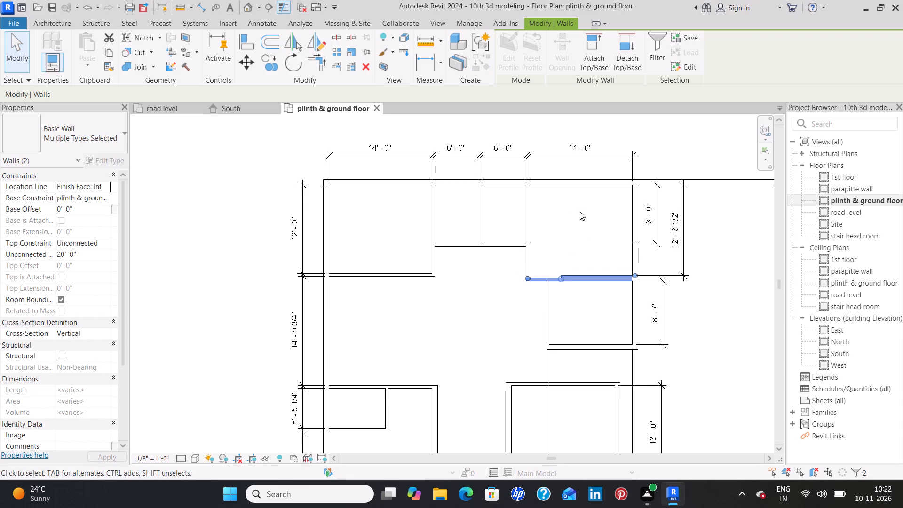
scroll(722, 236, up, 4)
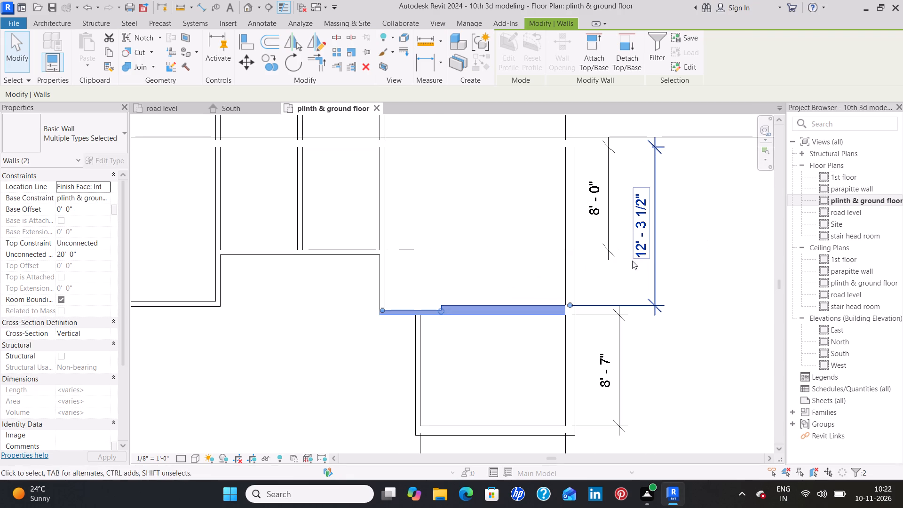
scroll(688, 260, up, 2)
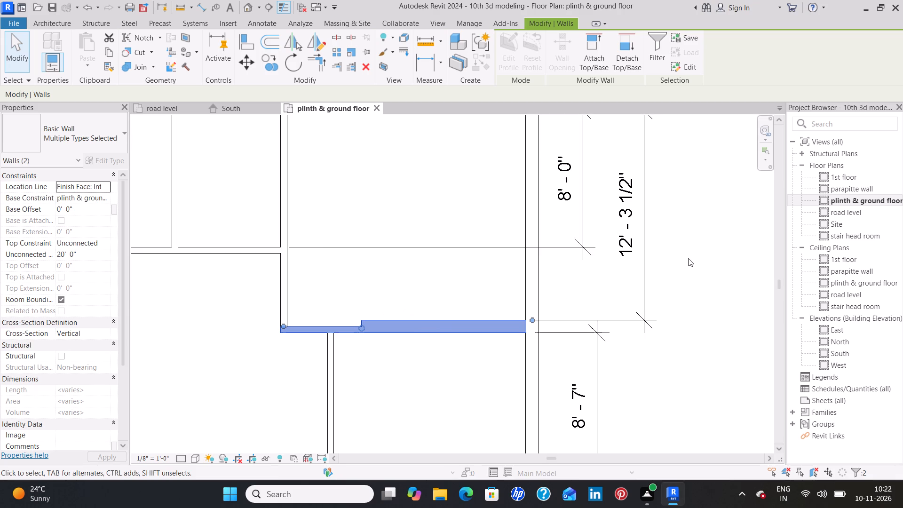
key(Up)
key(Up)
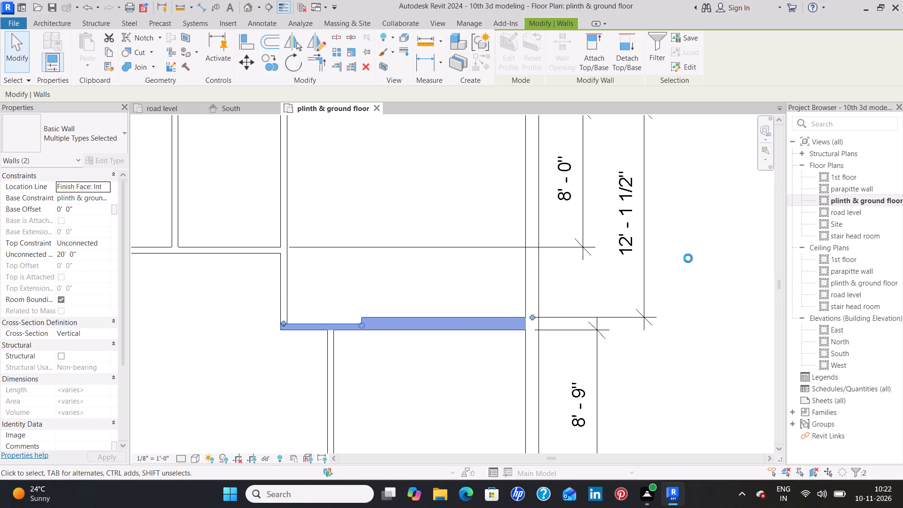
key(Down)
scroll(683, 254, up, 5)
key(Down)
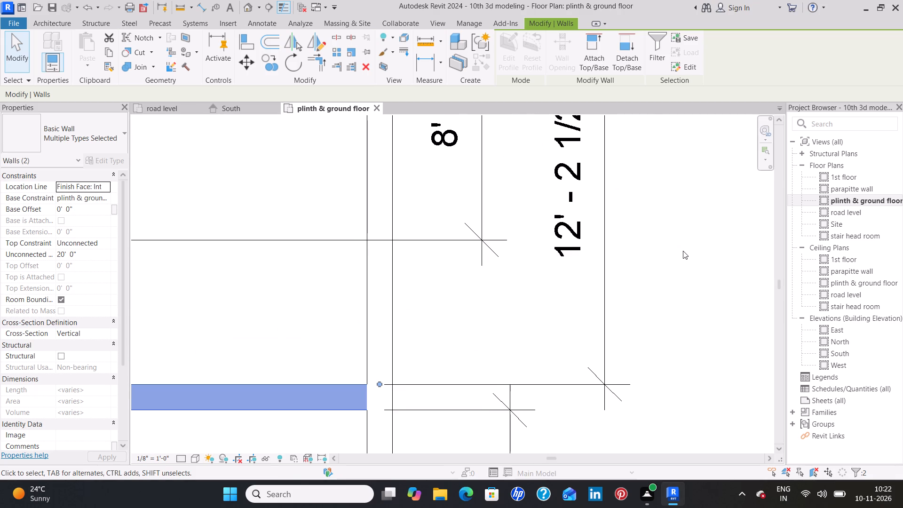
key(Up)
key(Up)
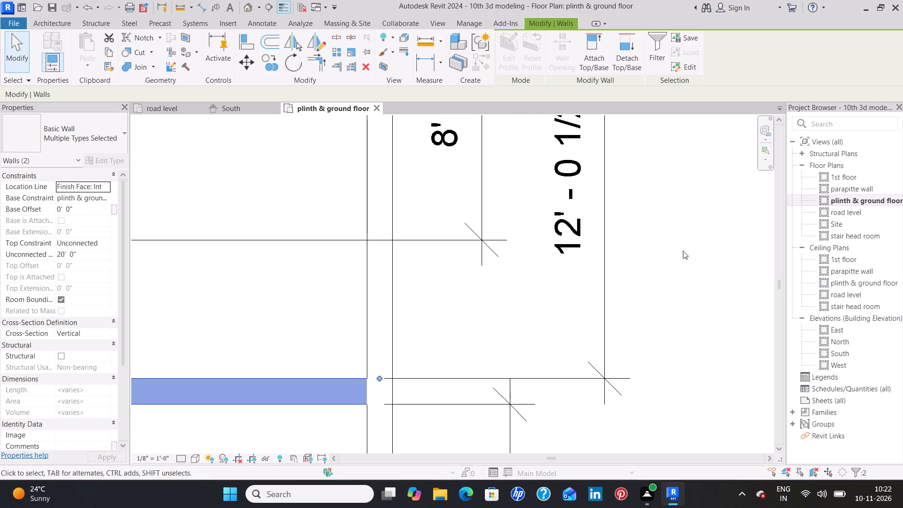
key(Up)
key(Down)
scroll(692, 222, up, 4)
middle_drag(681, 298, 685, 413)
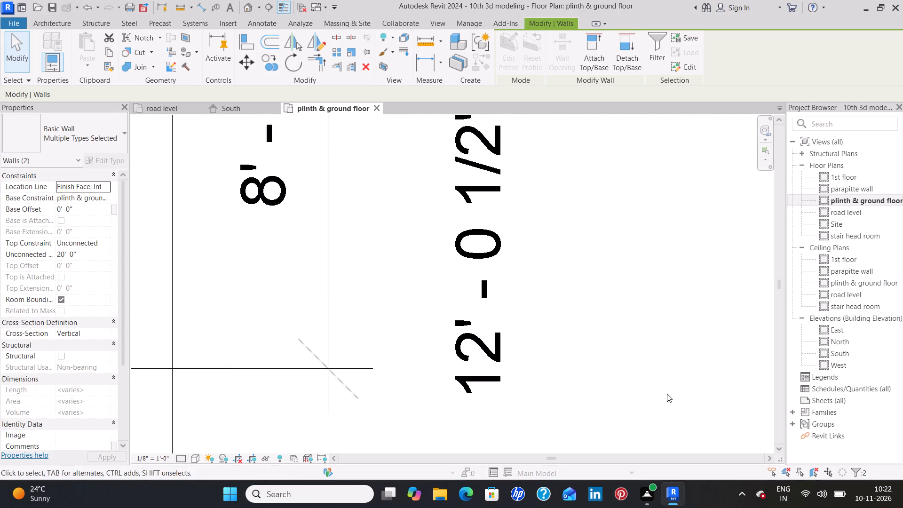
scroll(667, 394, up, 2)
middle_drag(628, 319, 638, 357)
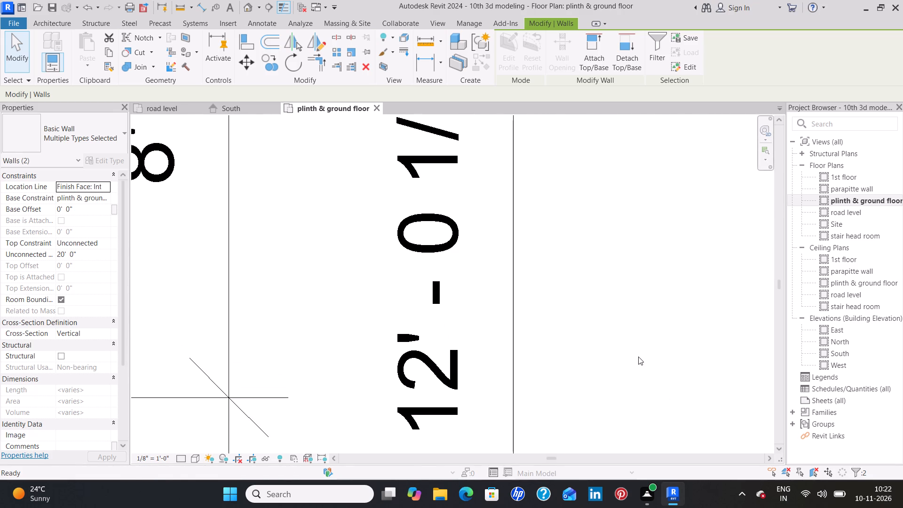
key(Up)
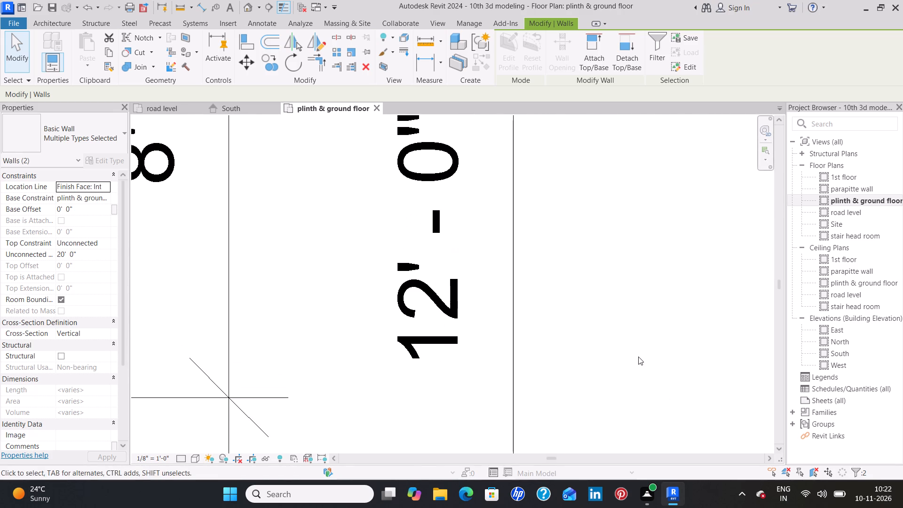
click(638, 357)
Move the kitchen's south wall by setting the kitchen's clear north-south dimension to 10'-0".
scroll(638, 357, down, 13)
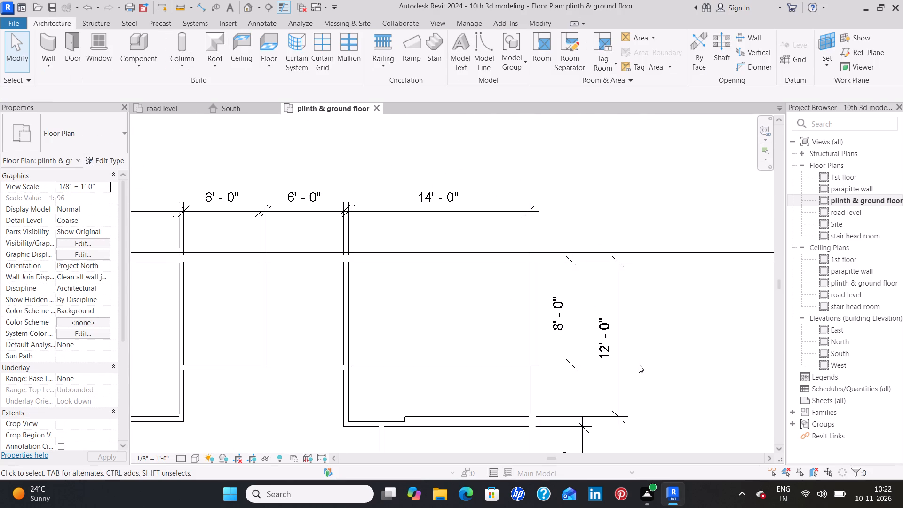
middle_drag(649, 394, 647, 271)
scroll(647, 269, down, 4)
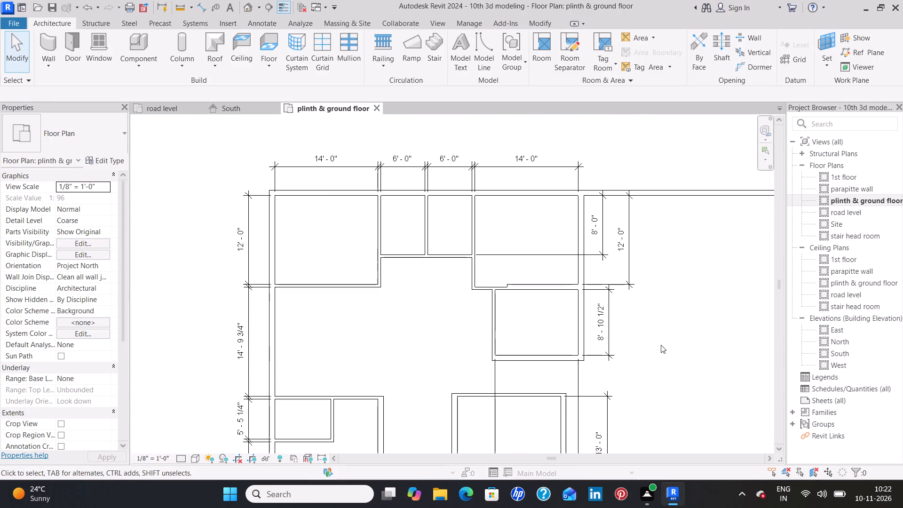
middle_drag(661, 345, 645, 238)
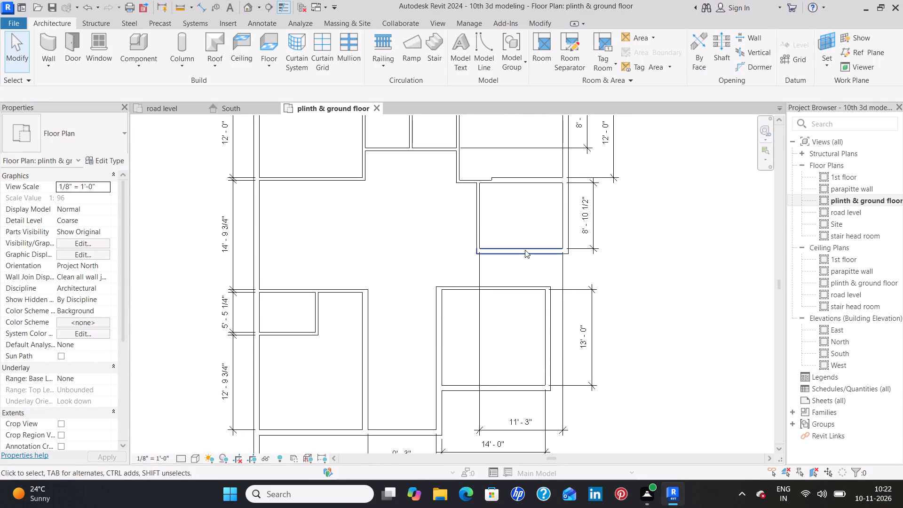
click(525, 250)
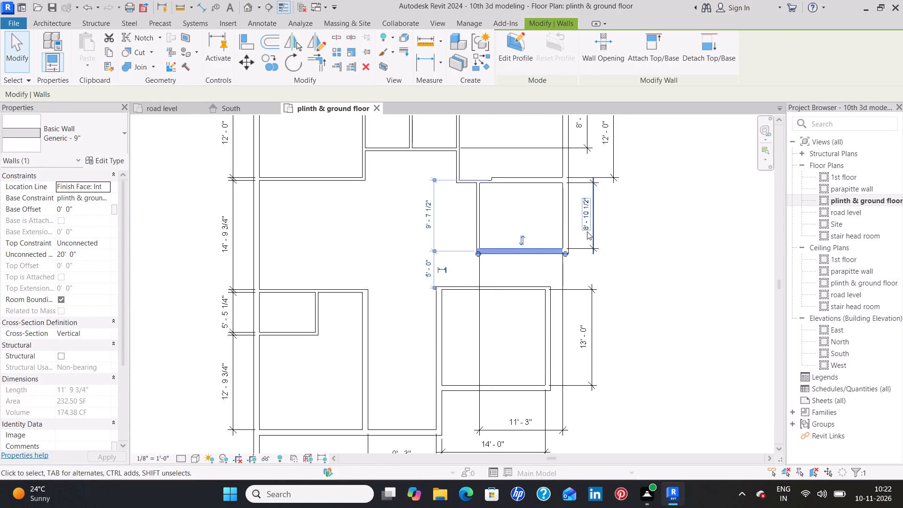
click(587, 231)
scroll(623, 231, down, 3)
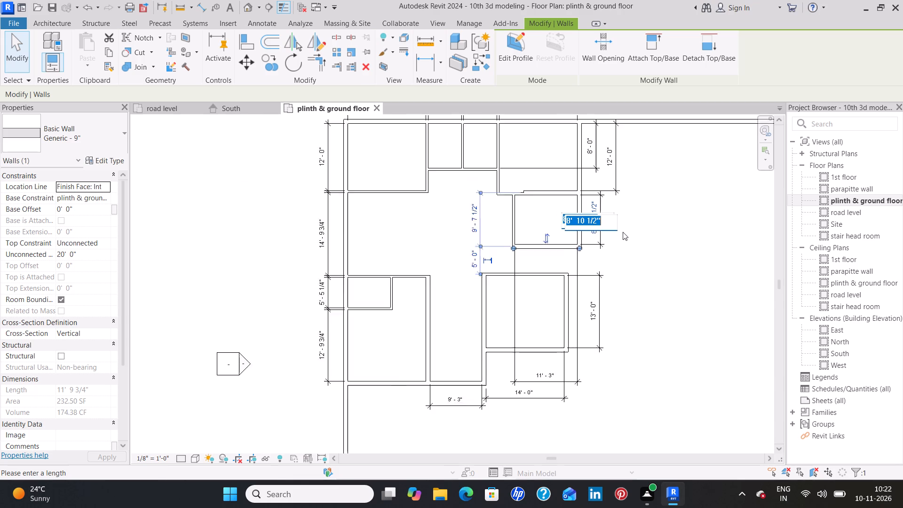
scroll(623, 232, down, 4)
scroll(623, 232, up, 9)
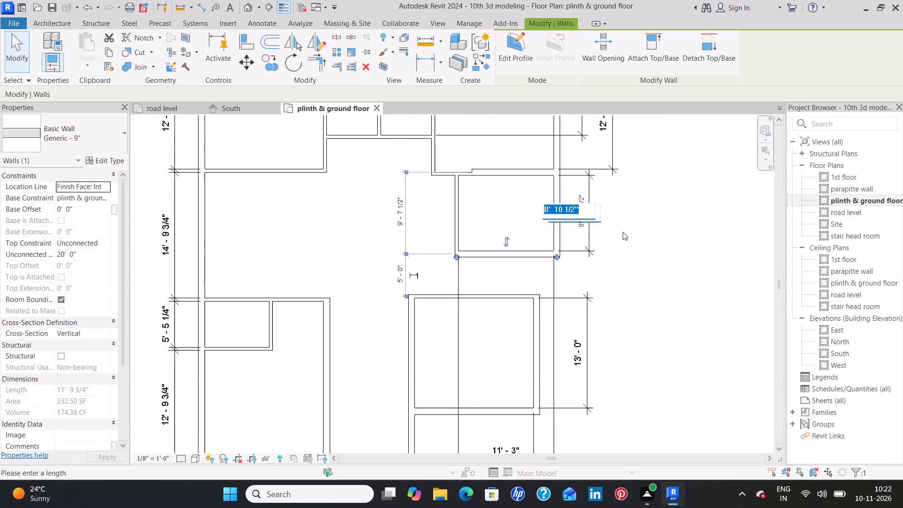
scroll(623, 232, up, 1)
key(BackSpace)
text(10)
key(apostrophe)
key(Return)
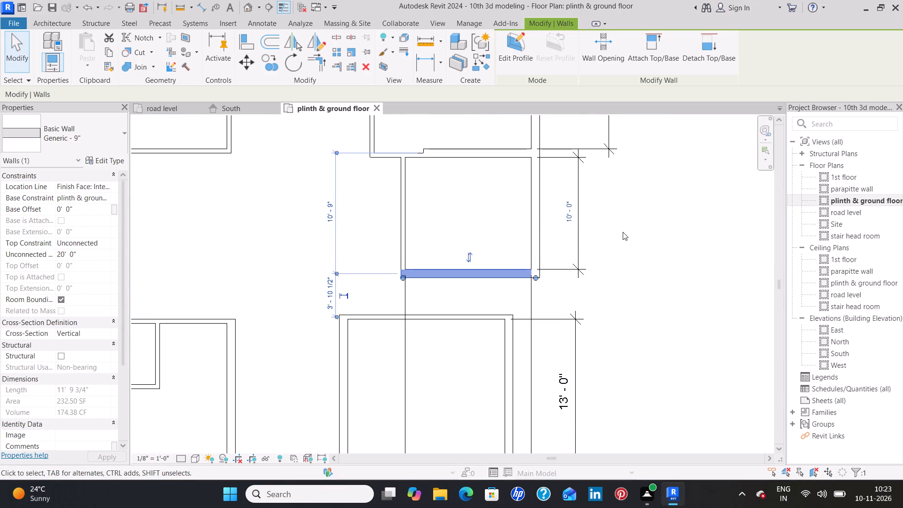
Move the 4.5" north wall of Bedroom 4's toilet by setting the living room's clear north-south dimension to 15'-0".
click(623, 232)
scroll(628, 246, down, 2)
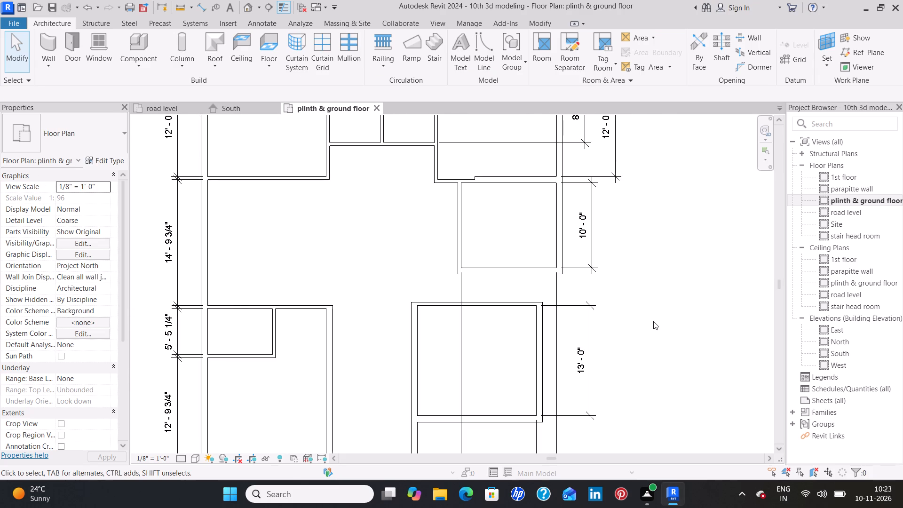
scroll(653, 322, down, 2)
middle_drag(656, 331, 676, 236)
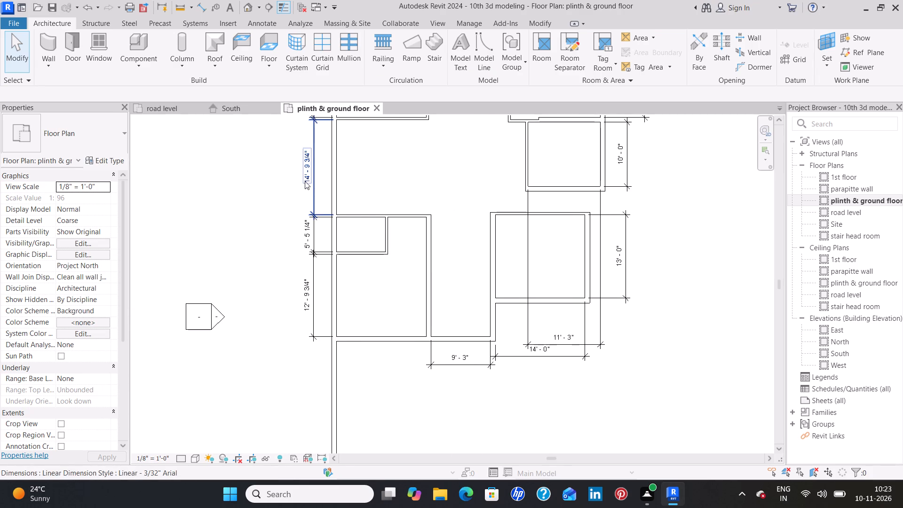
click(302, 178)
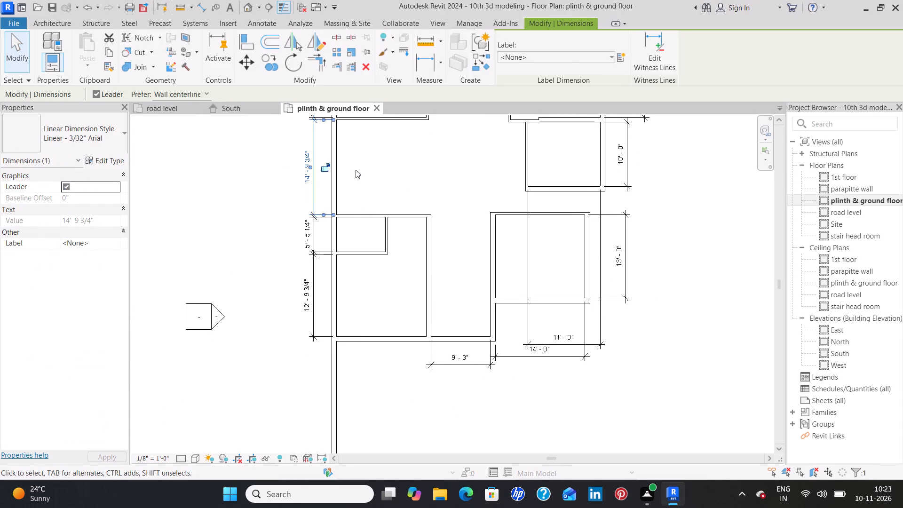
click(356, 170)
click(362, 216)
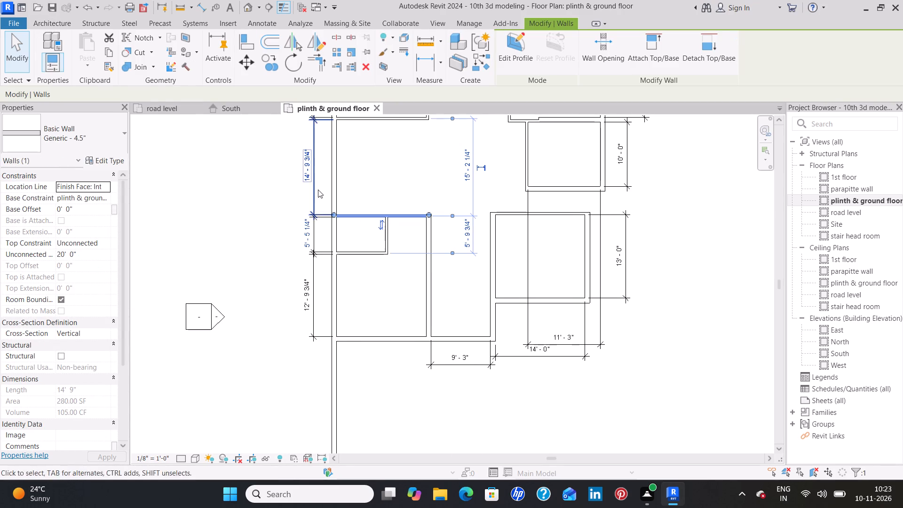
click(308, 184)
middle_drag(261, 182, 287, 248)
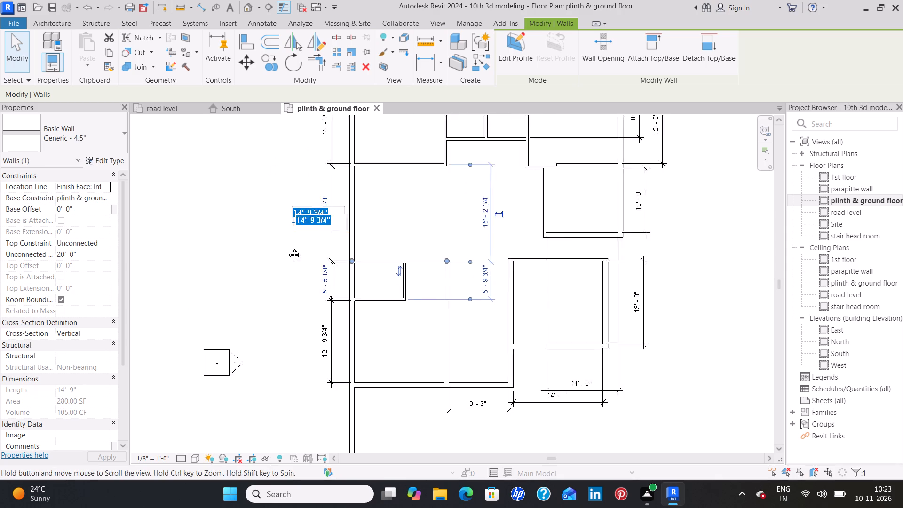
middle_drag(287, 248, 293, 262)
scroll(293, 263, down, 11)
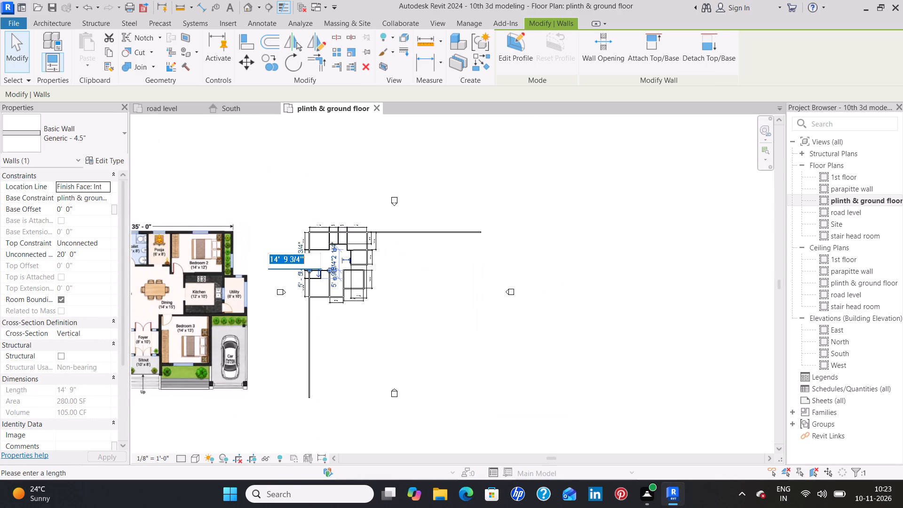
middle_drag(293, 264, 442, 264)
middle_drag(428, 265, 615, 266)
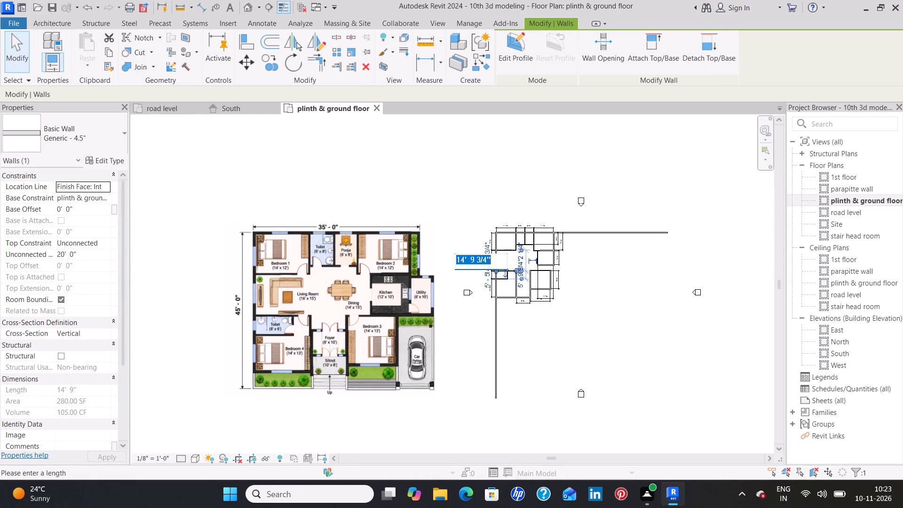
key(BackSpace)
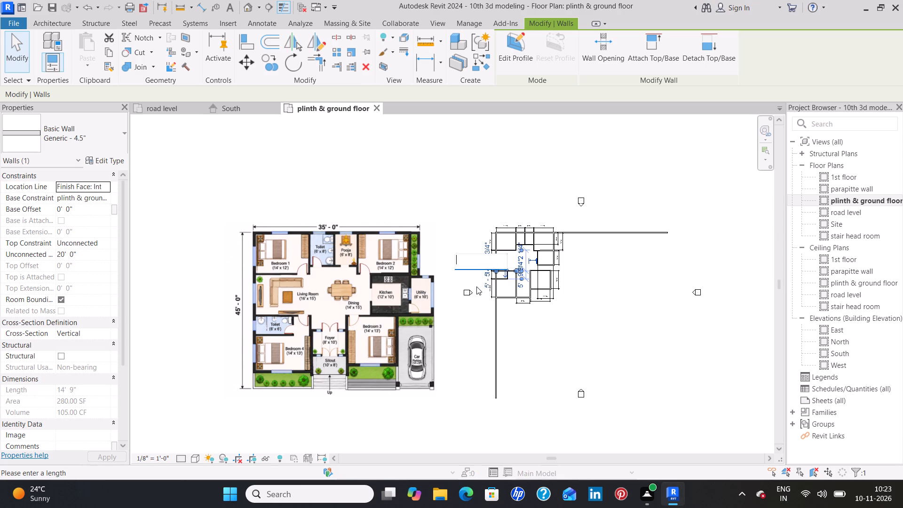
text(13)
key(BackSpace)
key(5)
key(apostrophe)
key(Return)
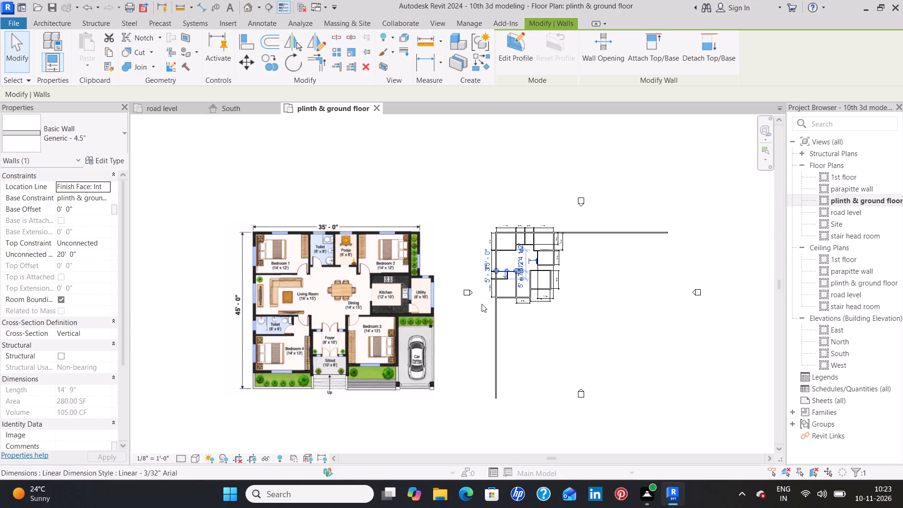
click(475, 292)
Move the south wall of Bedroom 4's toilet by setting the toilet's clear north-south dimension to 6'-0".
scroll(523, 270, up, 3)
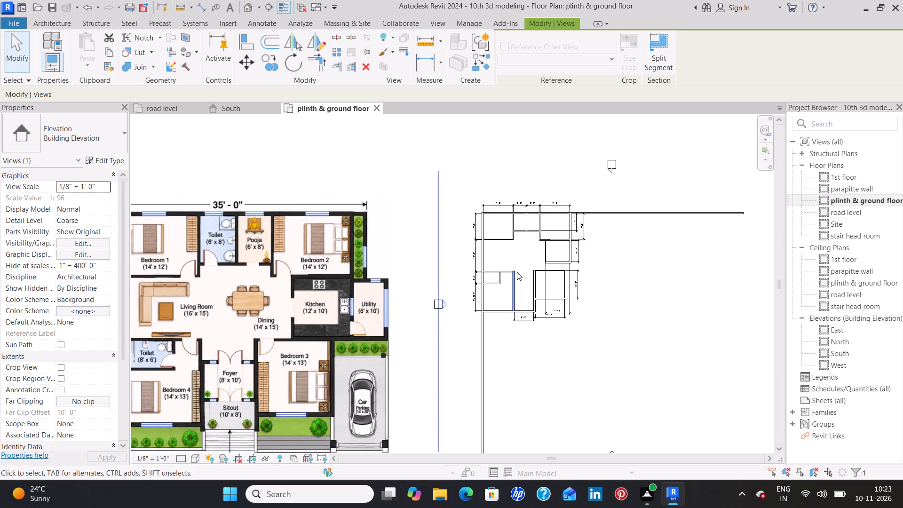
scroll(516, 272, up, 4)
click(470, 293)
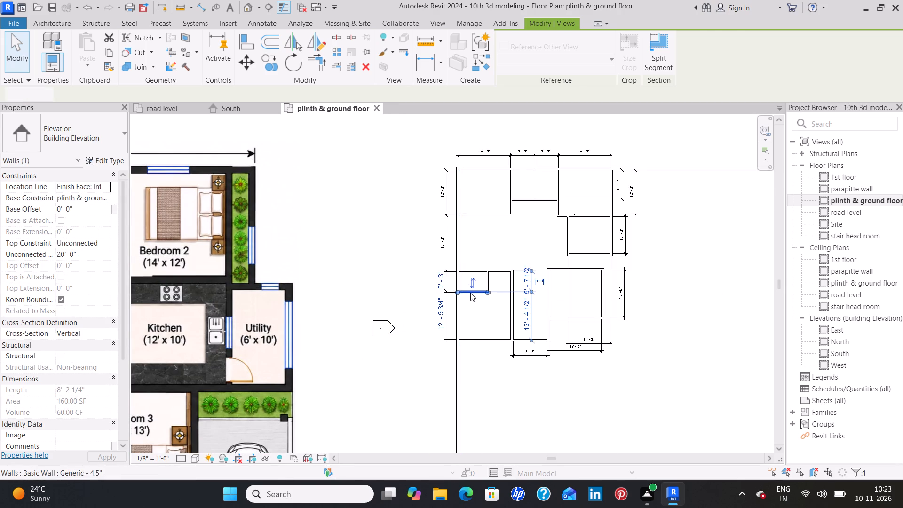
click(437, 287)
scroll(429, 326, up, 1)
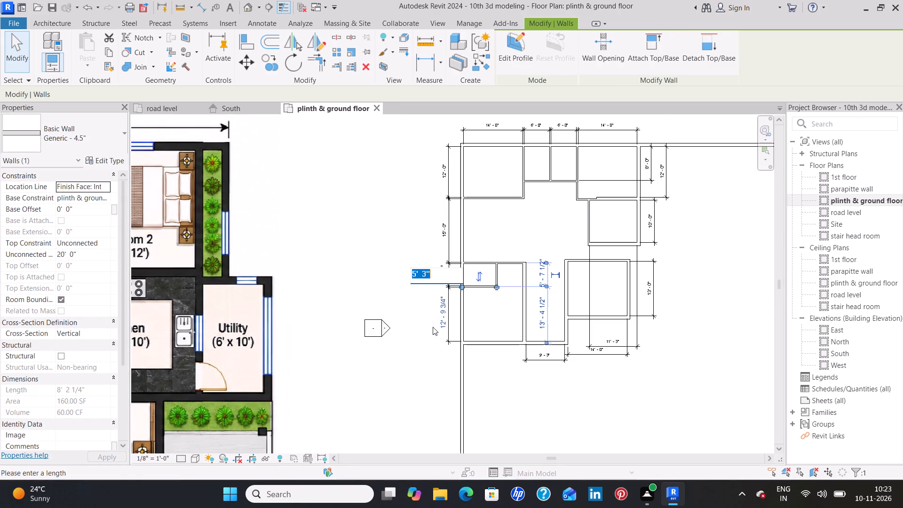
key(BackSpace)
text(6;)
key(BackSpace)
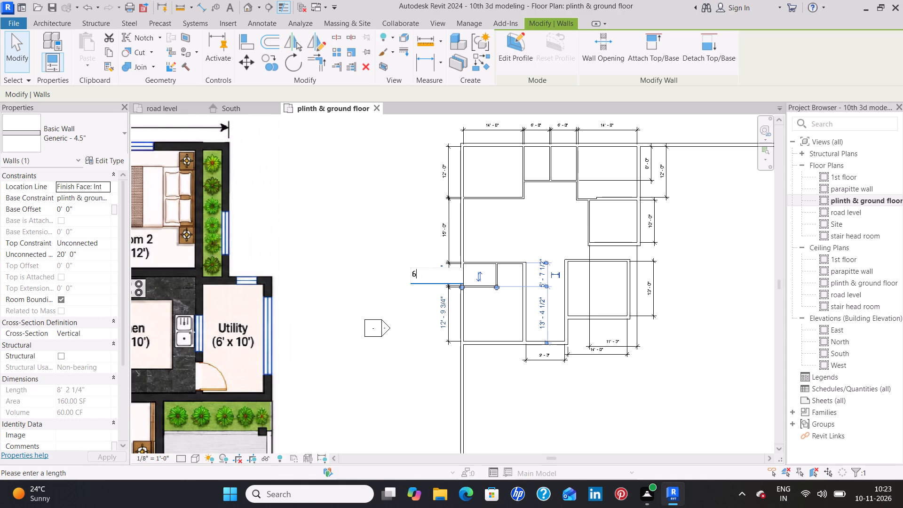
key(apostrophe)
key(Return)
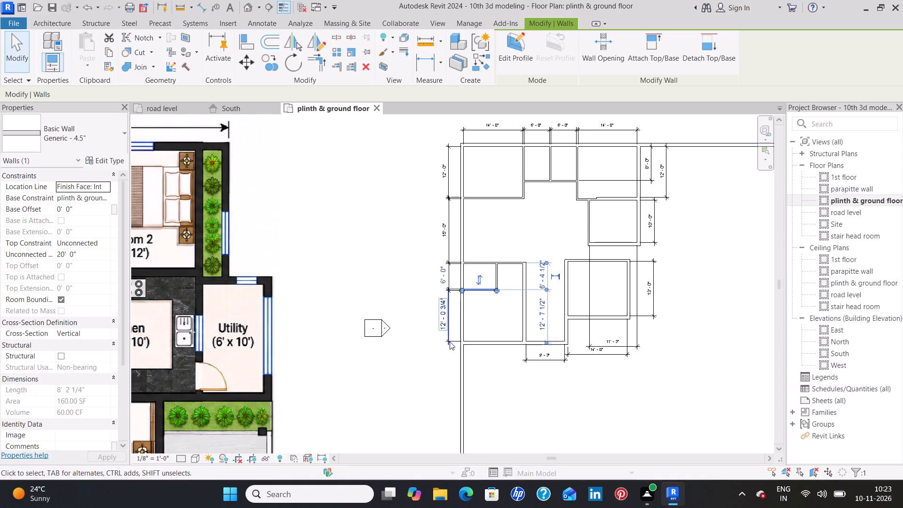
click(493, 329)
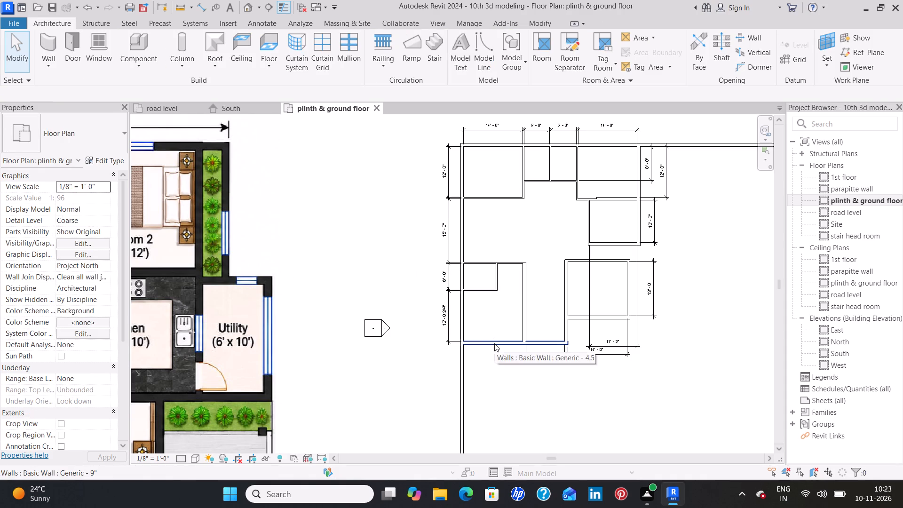
Move the 9" south wall of Bedroom 4 by setting the clear dimension between it and the toilet's south wall to 12'-0".
click(494, 343)
click(442, 329)
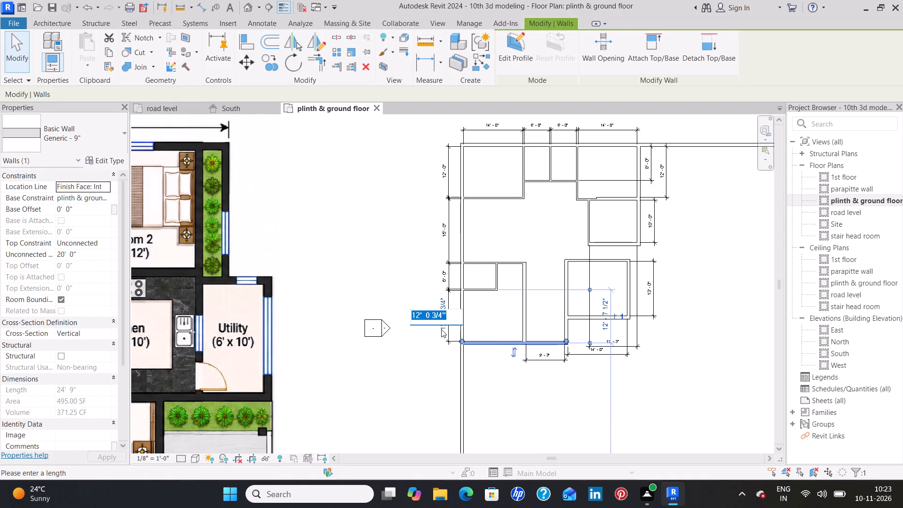
key(BackSpace)
text(12)
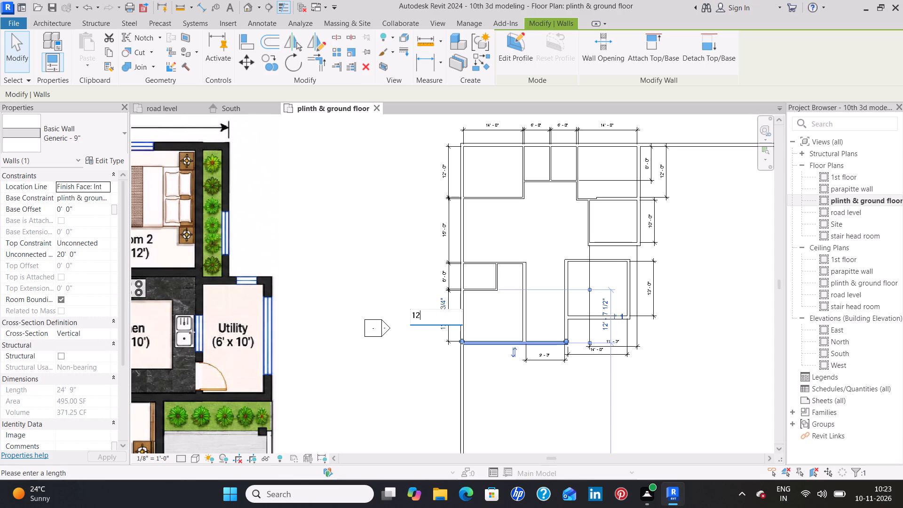
key(apostrophe)
key(Return)
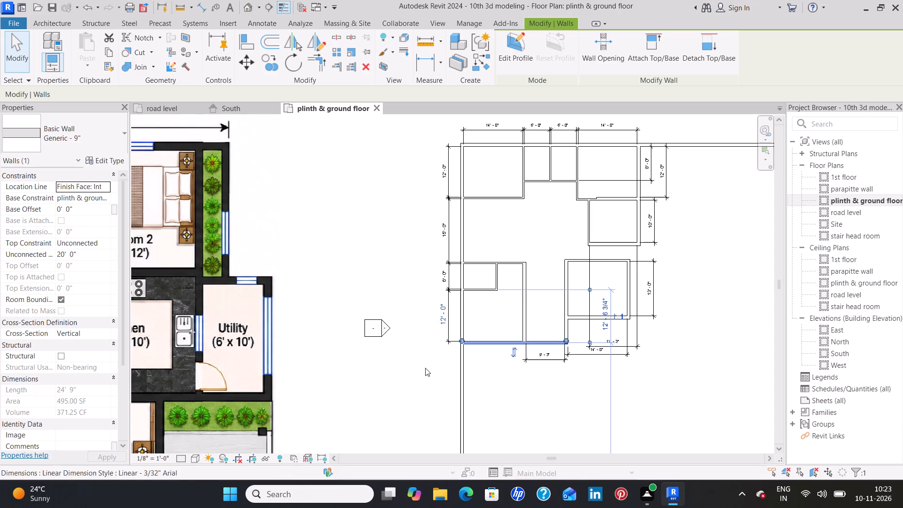
click(425, 368)
Place a linear dimension below Bedroom 4's south wall for the room's clear east-west width.
middle_drag(506, 299, 488, 327)
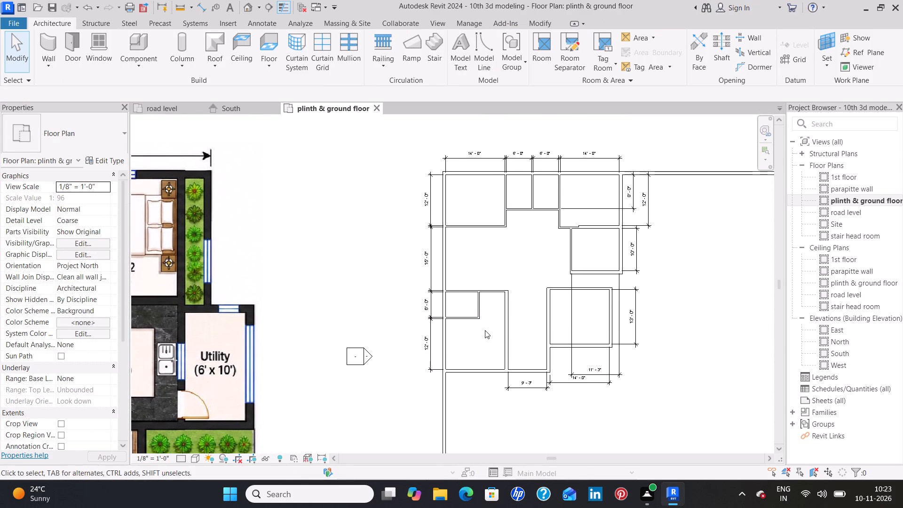
middle_drag(475, 357, 473, 348)
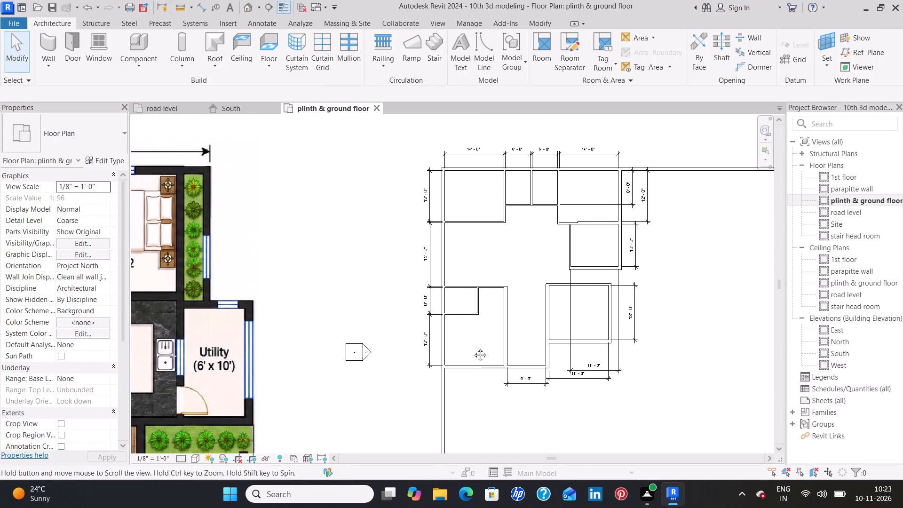
middle_drag(473, 348, 471, 325)
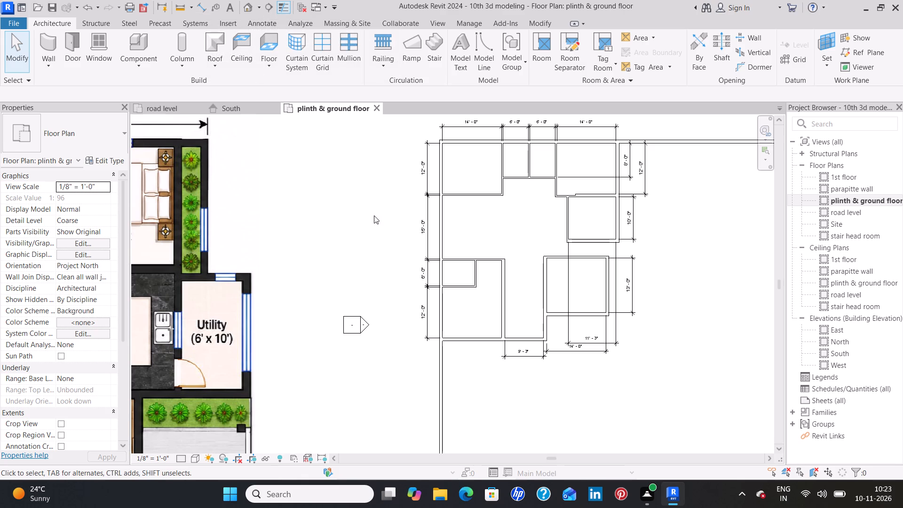
click(421, 318)
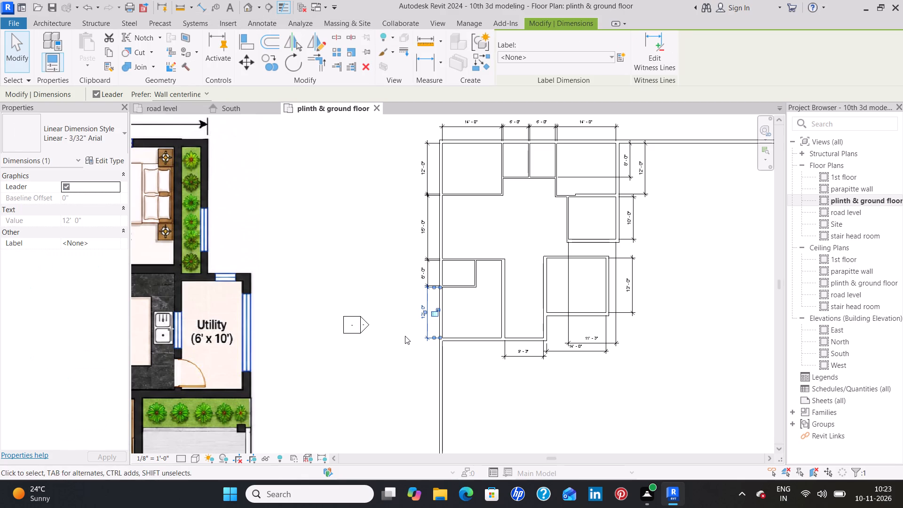
text(cs)
key(space)
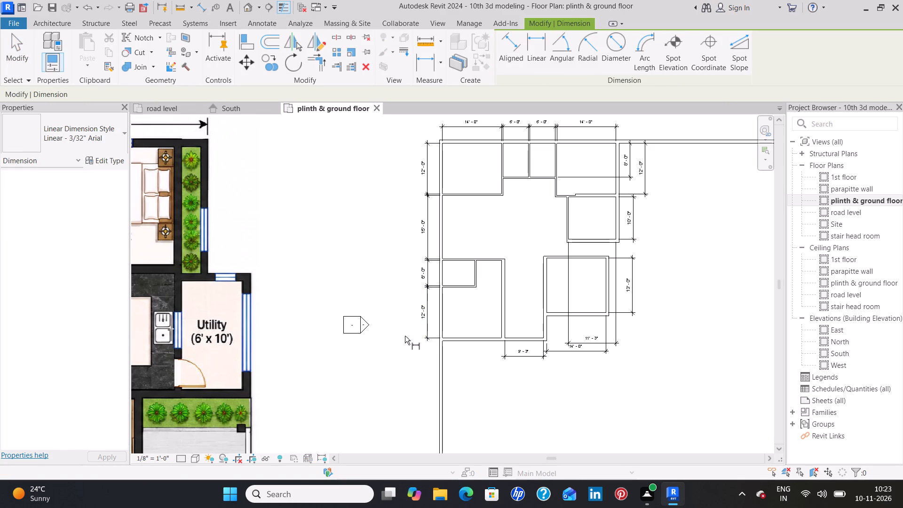
click(442, 338)
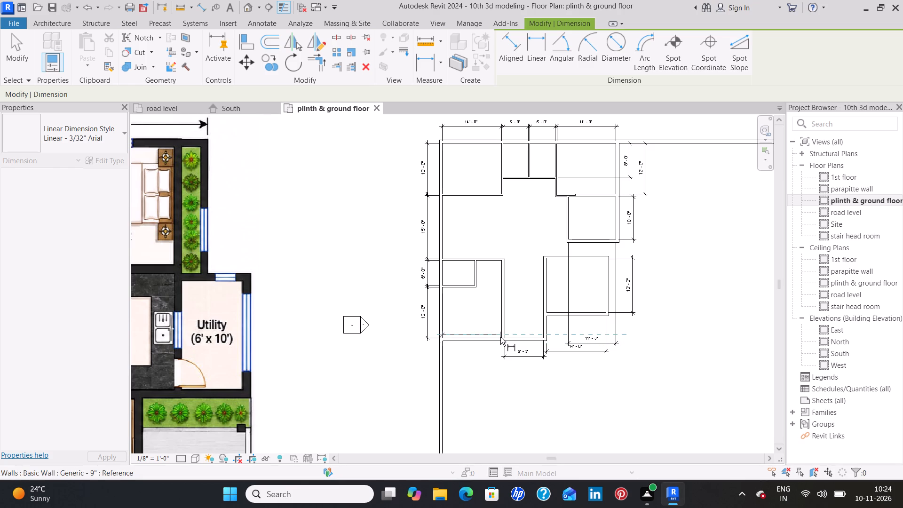
click(500, 337)
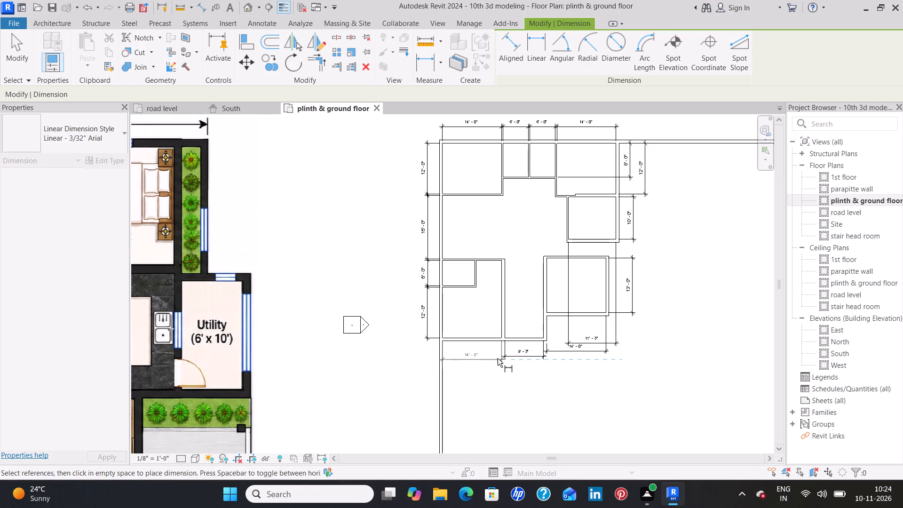
click(498, 356)
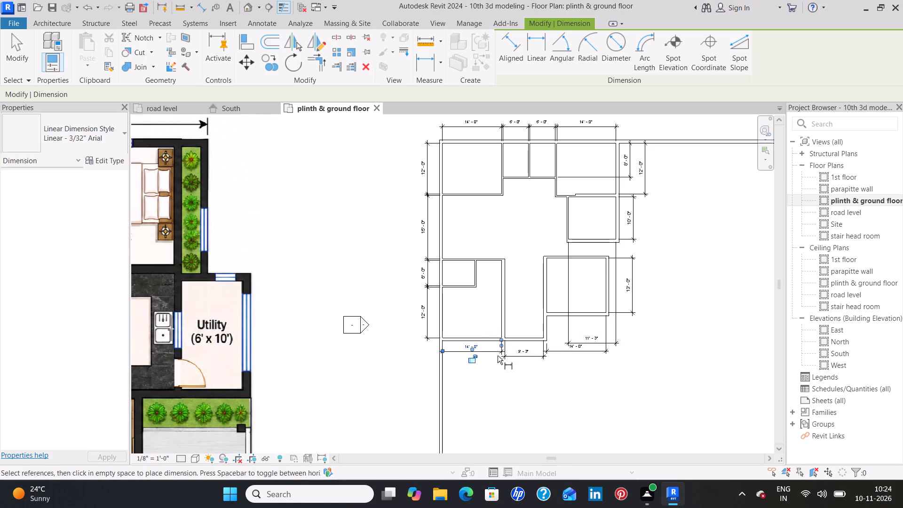
key(Escape)
key(Escape)
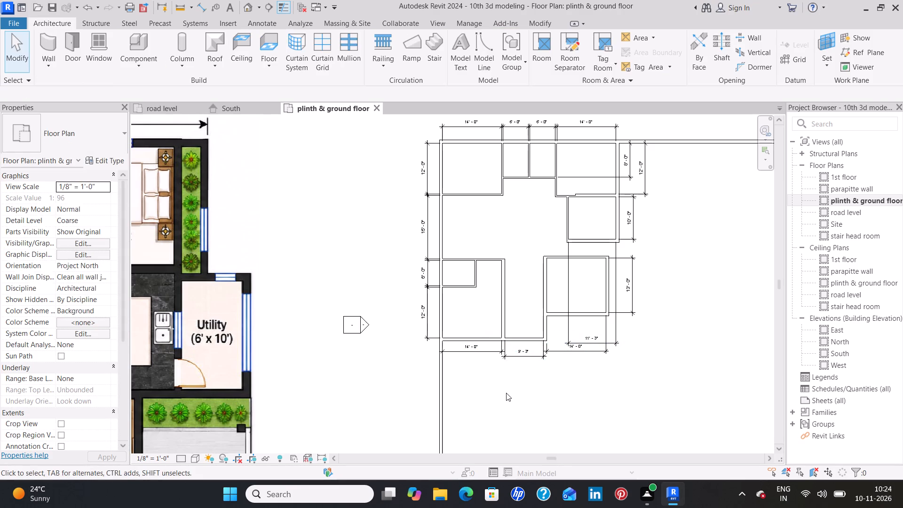
Move Bedroom 3's 9" west wall by setting the clear width of the passage between Bedroom 4 and Bedroom 3 to 10'-0".
middle_drag(602, 377, 585, 384)
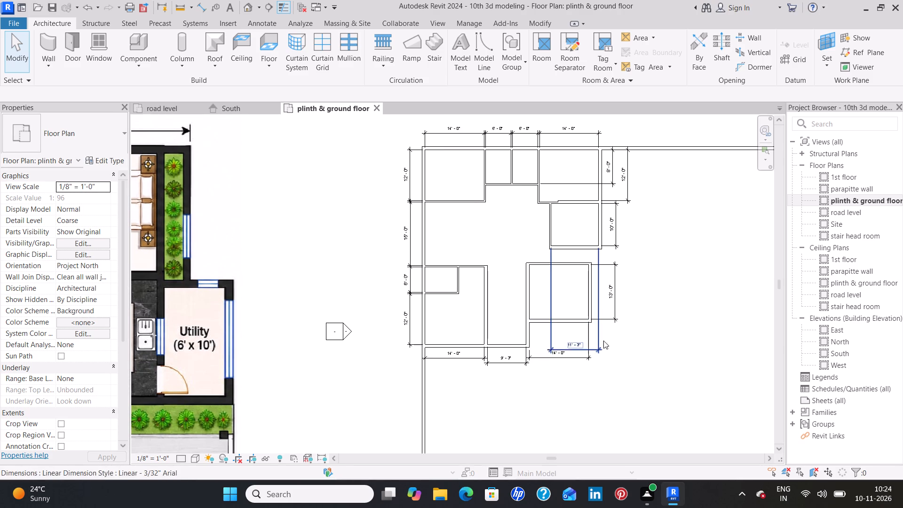
click(526, 306)
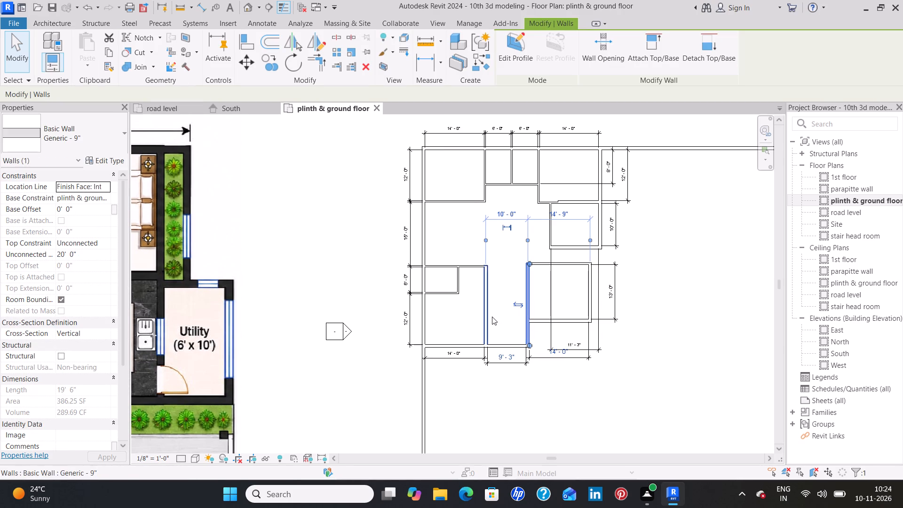
middle_drag(492, 317, 637, 277)
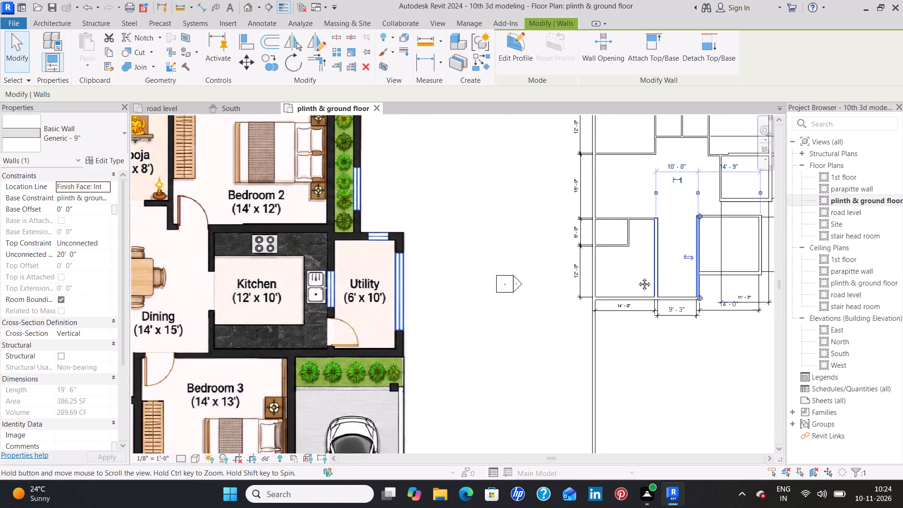
middle_drag(637, 277, 512, 314)
click(529, 356)
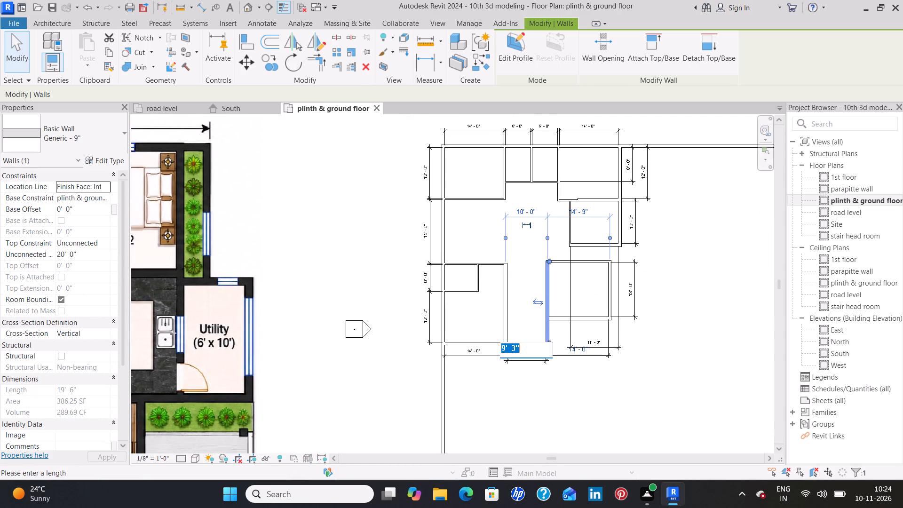
key(BackSpace)
text(10')
key(Return)
click(572, 411)
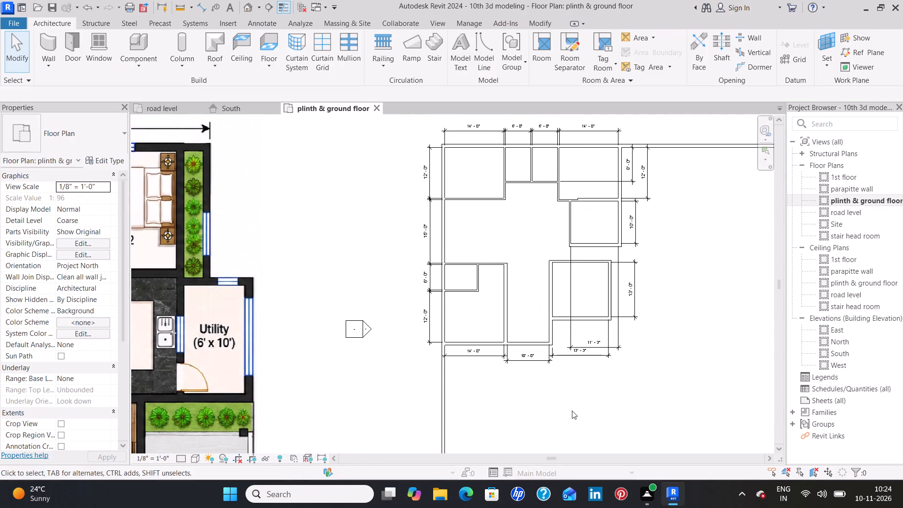
middle_drag(682, 365, 625, 387)
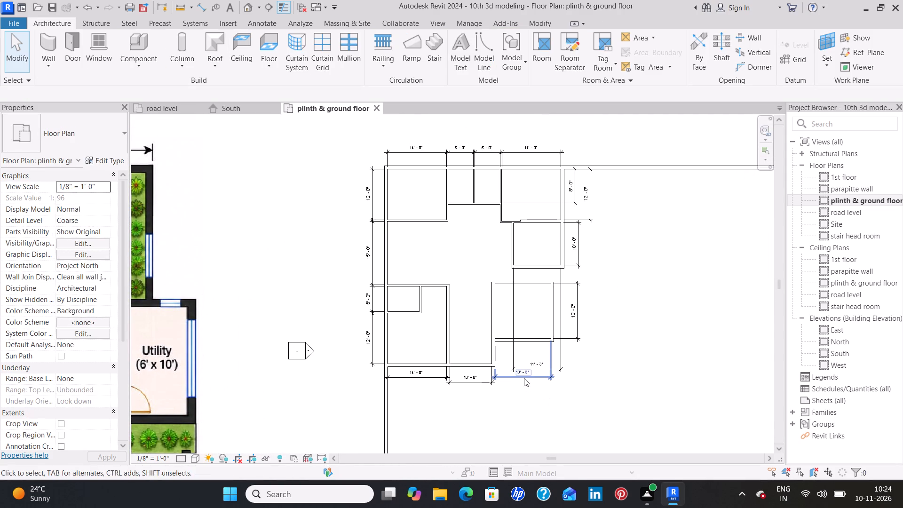
Move Bedroom 3's 9" east wall by setting the room's clear east-west width to 14'-0".
click(523, 374)
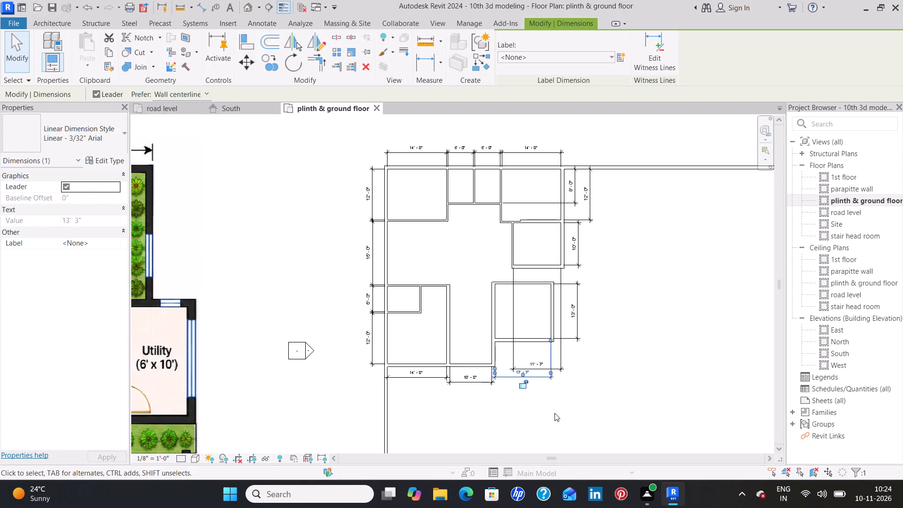
key(Escape)
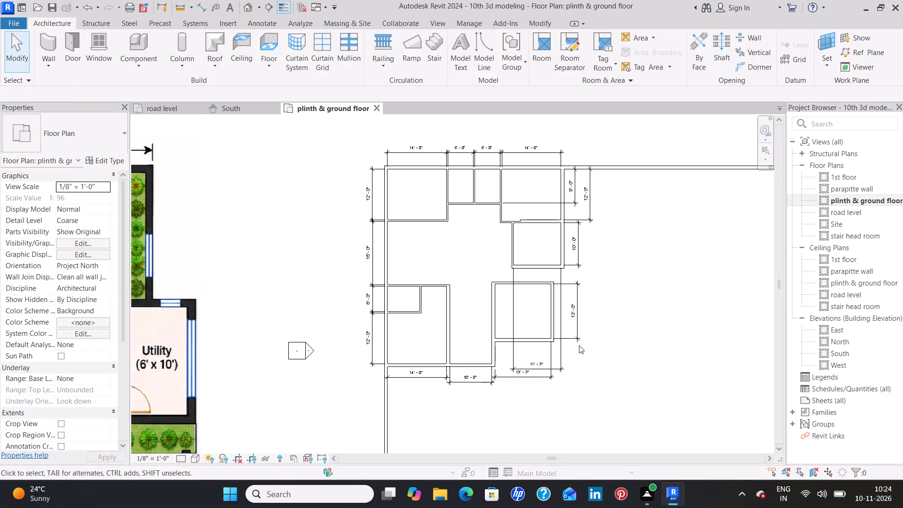
click(554, 322)
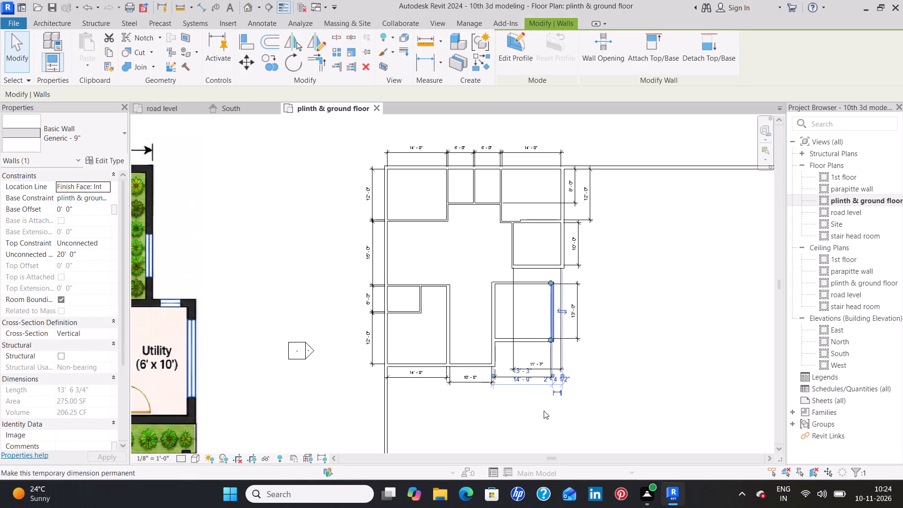
key(Right)
key(Right)
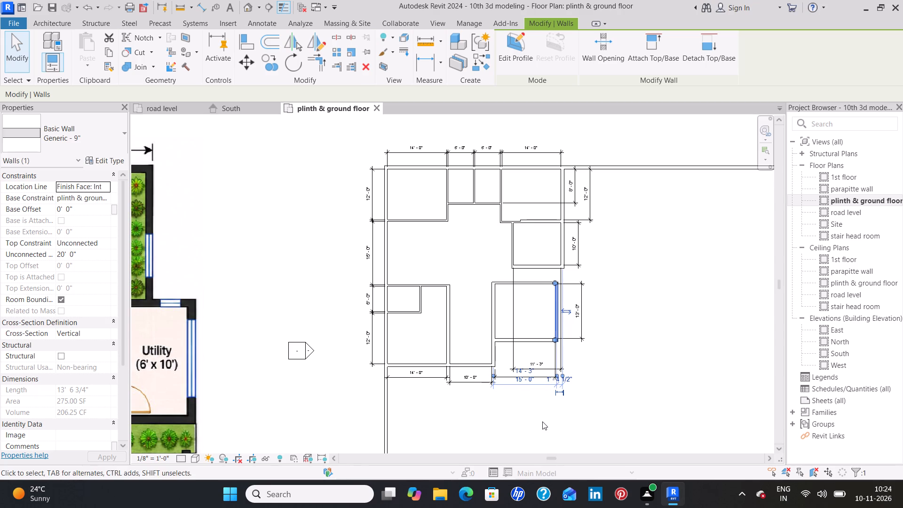
key(Right)
key(Left)
scroll(549, 362, up, 7)
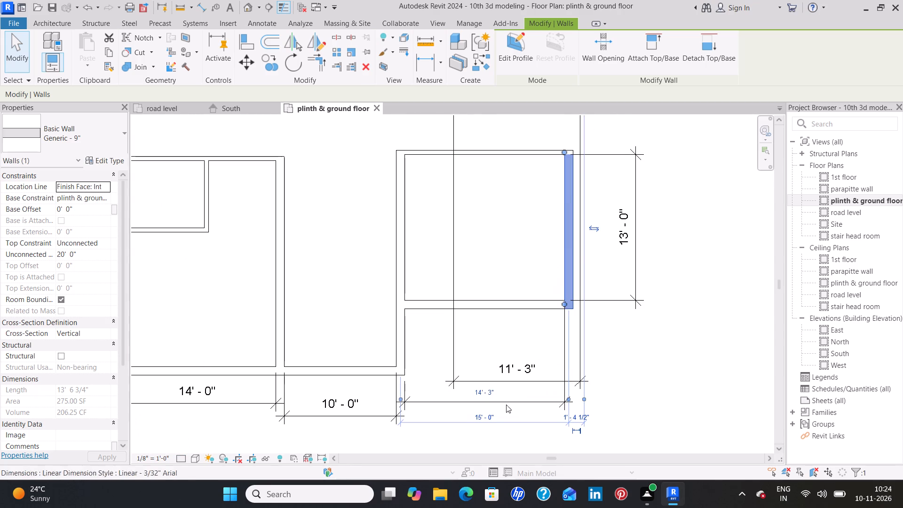
click(488, 392)
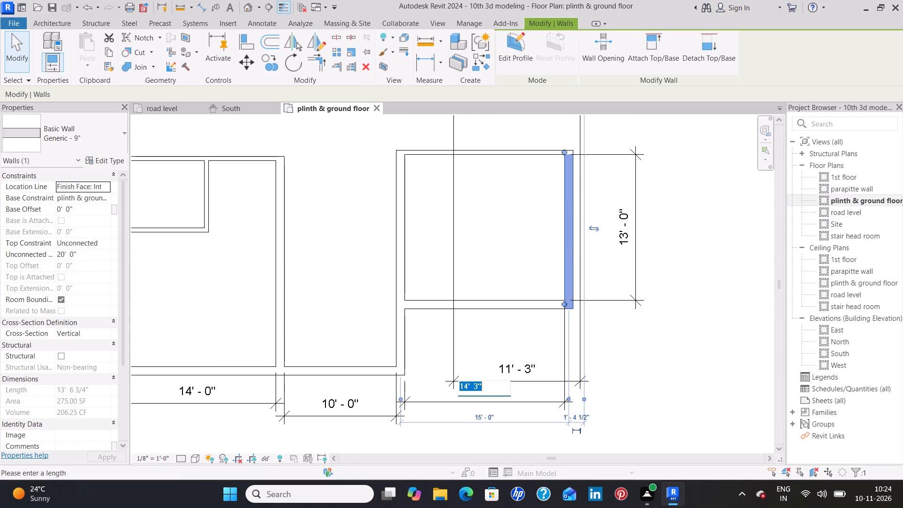
key(BackSpace)
text(14')
key(Return)
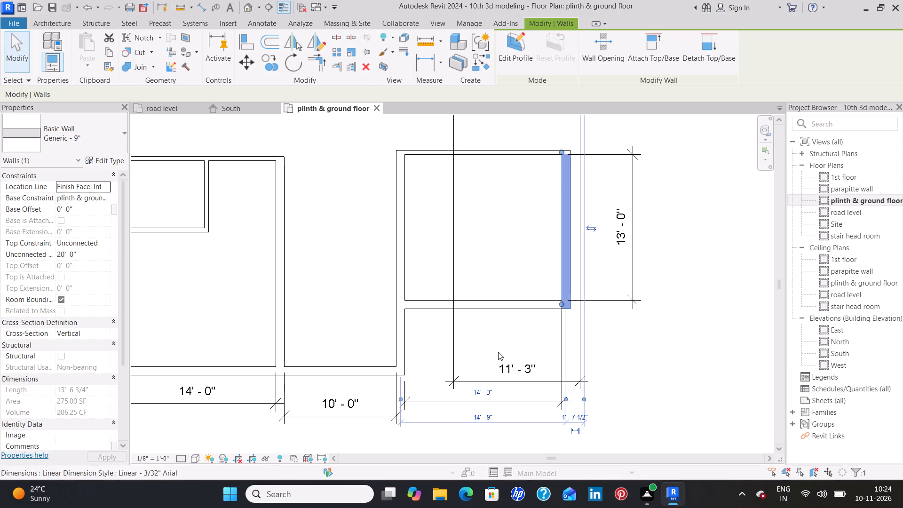
click(498, 352)
Move the 9" east wall shared by the kitchen and Bedroom 2 by setting the kitchen's clear east-west width to 12'-0".
middle_drag(516, 348, 516, 373)
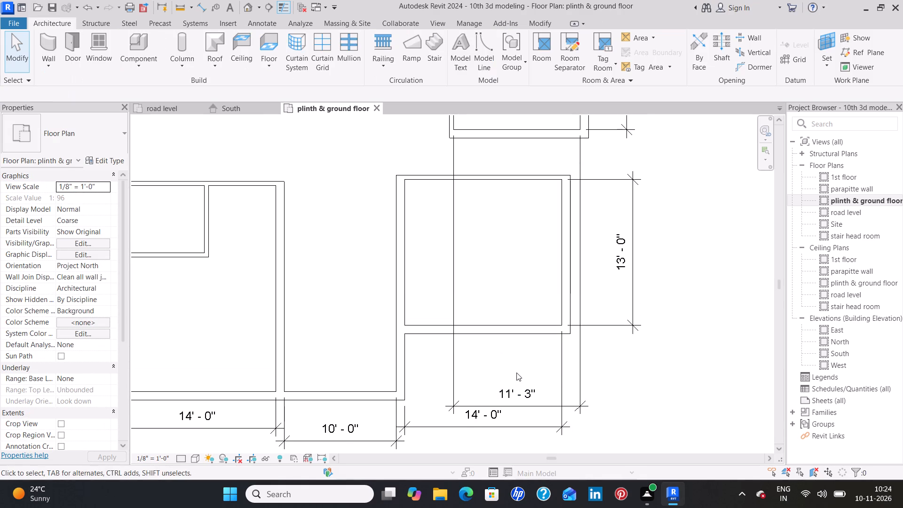
scroll(516, 373, down, 9)
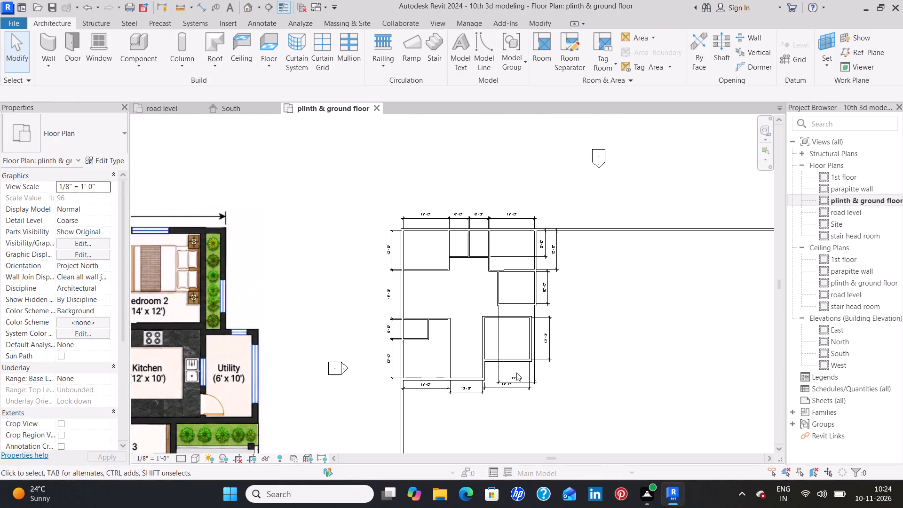
scroll(516, 373, up, 10)
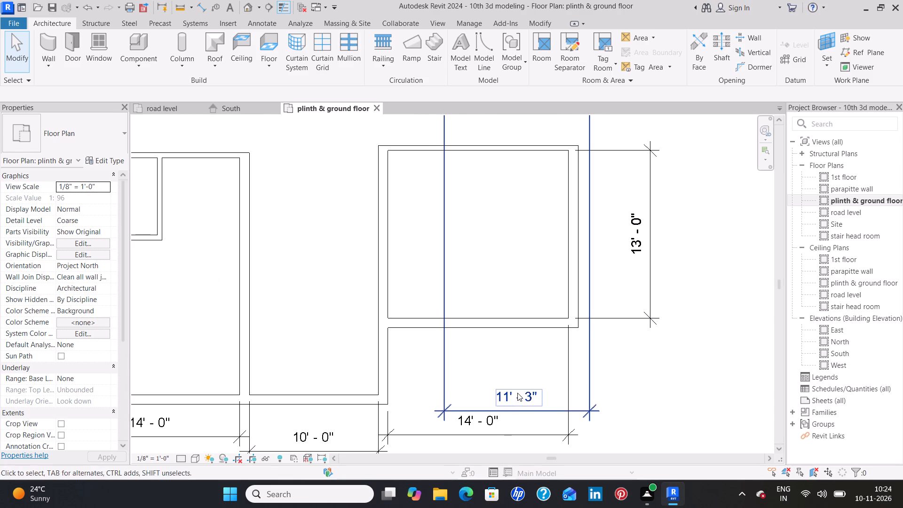
middle_drag(523, 230, 522, 287)
scroll(522, 287, up, 1)
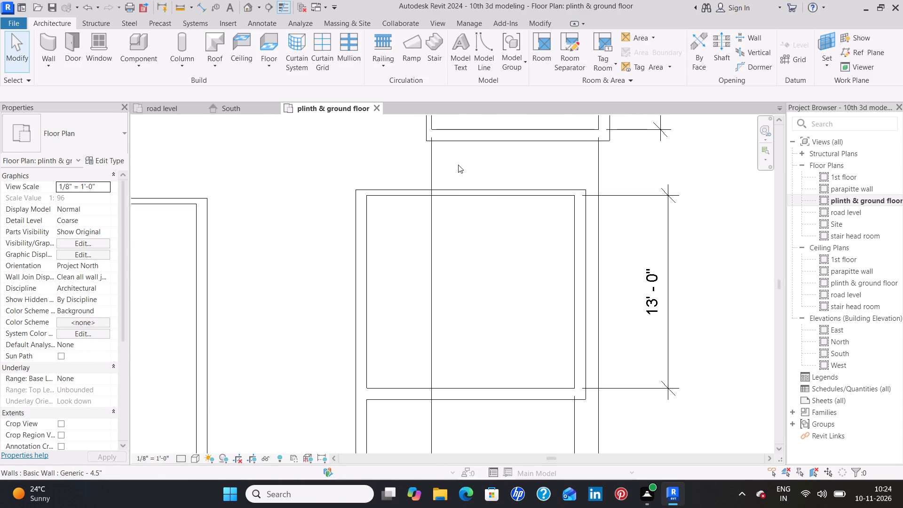
middle_drag(460, 171, 464, 215)
click(599, 134)
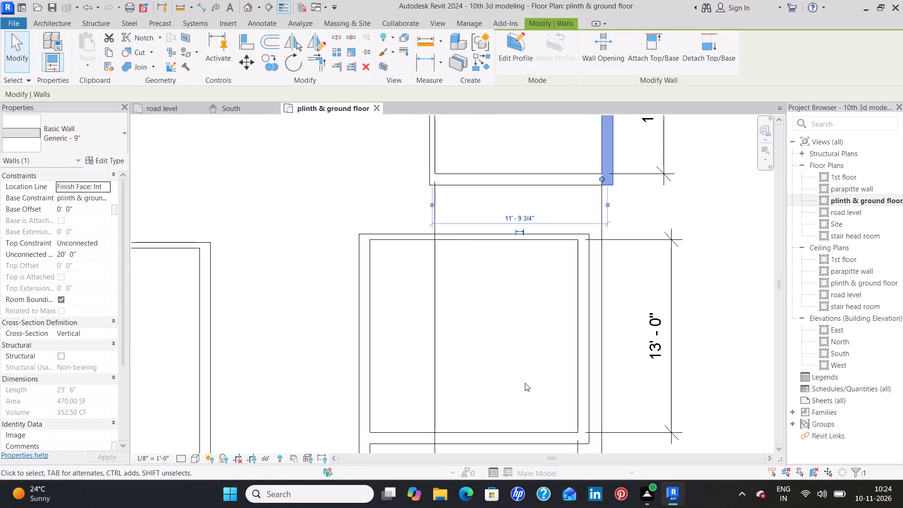
middle_drag(525, 383, 502, 214)
click(503, 362)
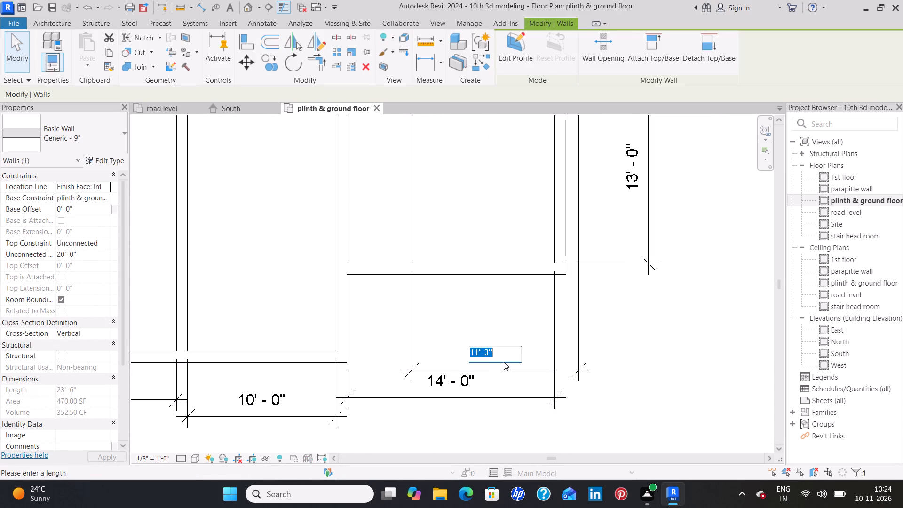
key(BackSpace)
text(12')
key(Return)
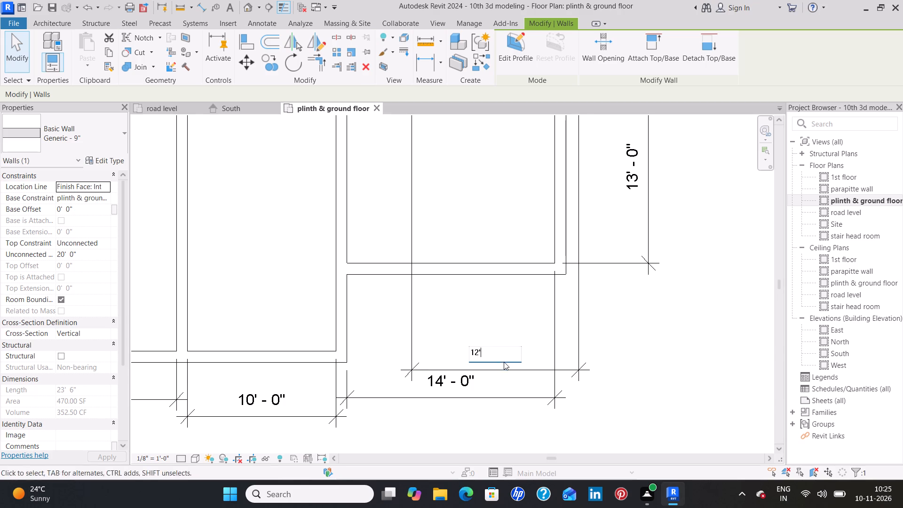
click(522, 328)
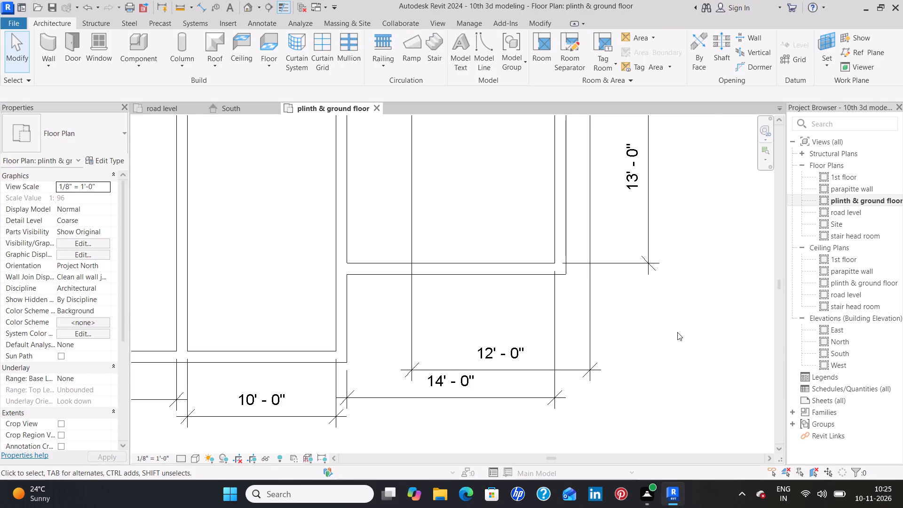
Examine the ground floor's overall wall layout and room dimensions beside the imported plan.
middle_drag(674, 333, 614, 432)
scroll(614, 432, down, 7)
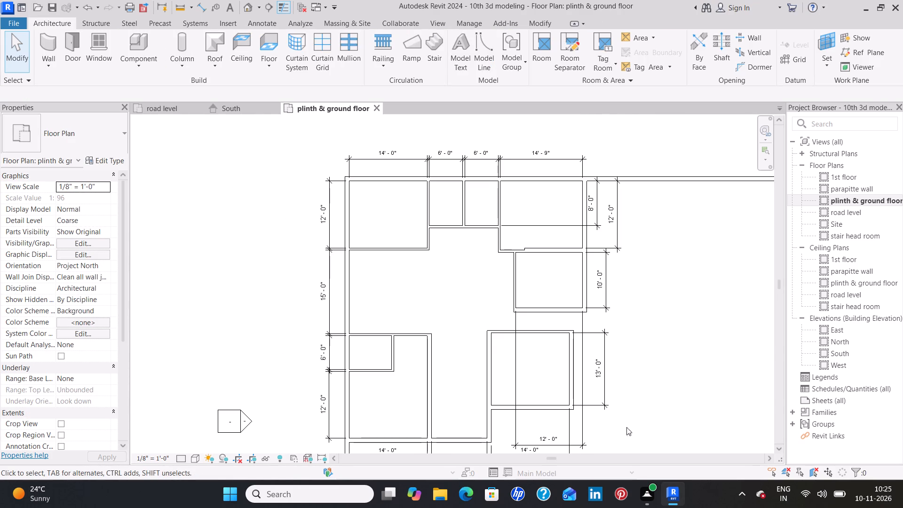
middle_drag(640, 403, 660, 360)
middle_drag(631, 405, 657, 352)
scroll(657, 352, down, 2)
middle_drag(682, 345, 680, 348)
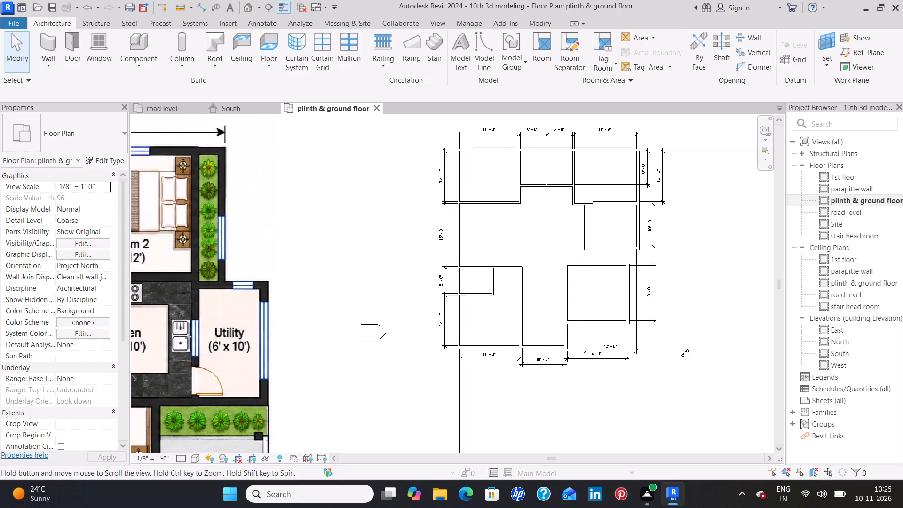
middle_drag(680, 348, 670, 359)
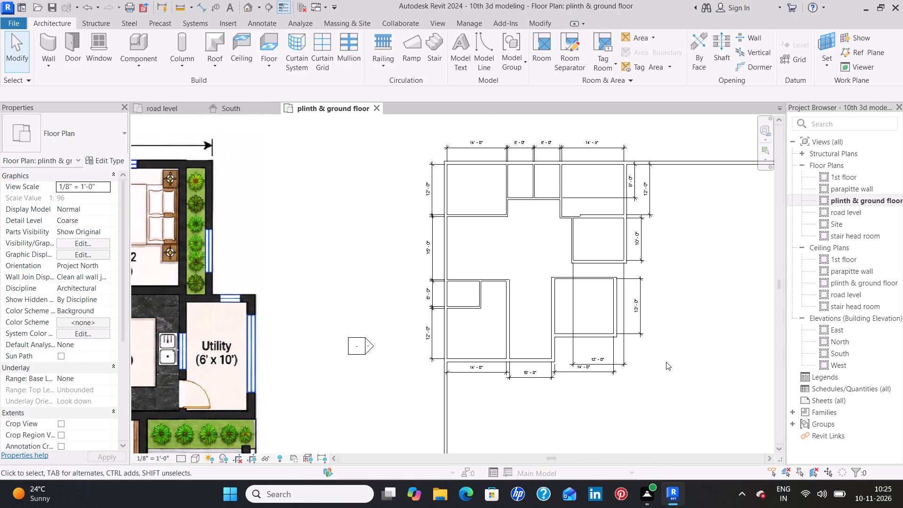
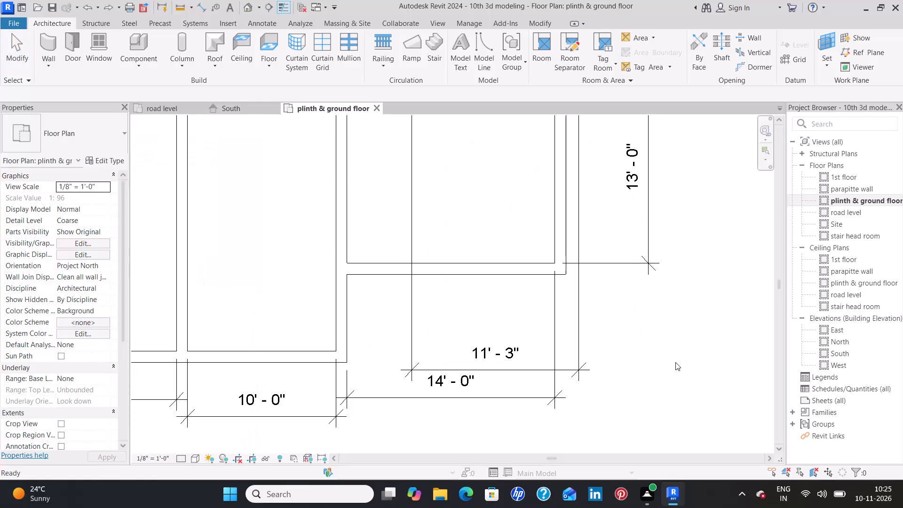
Move the kitchen's 4.5" west wall by setting the kitchen's clear east-west width to 12'-0".
scroll(723, 317, down, 1)
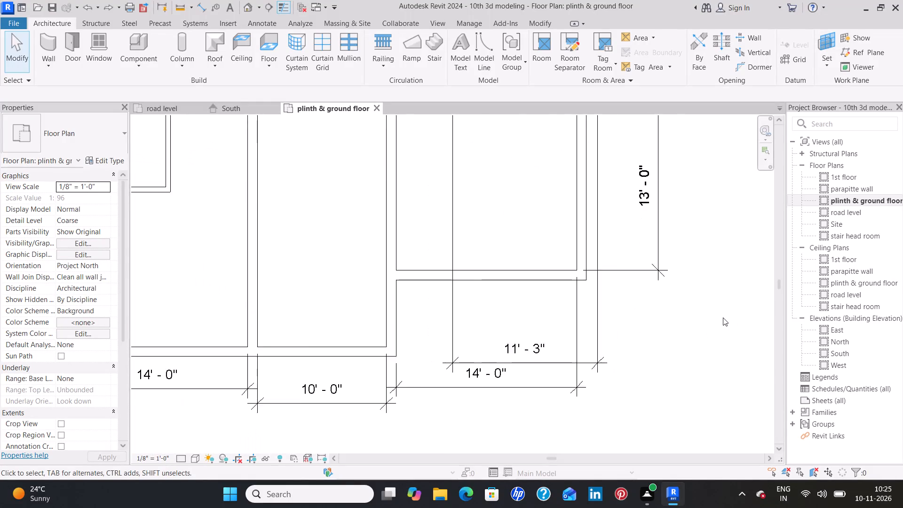
scroll(723, 317, down, 3)
middle_drag(721, 350, 717, 387)
scroll(717, 387, down, 2)
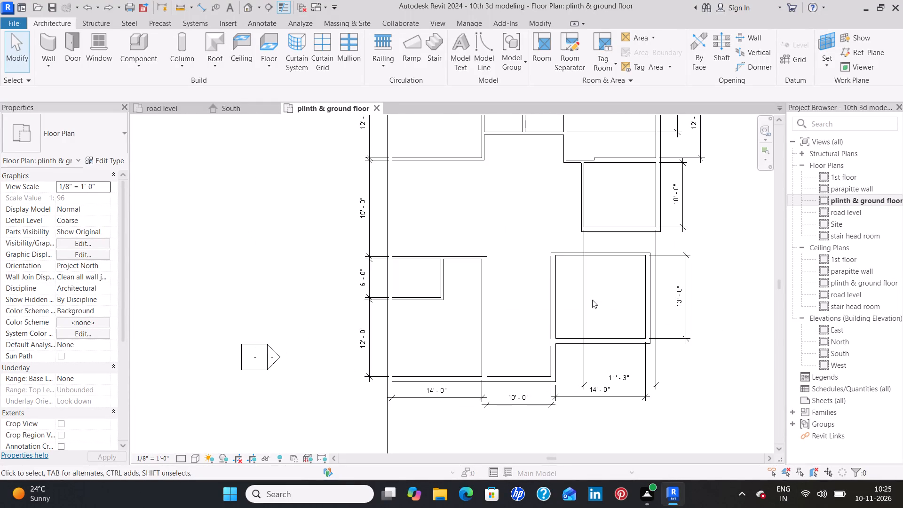
click(580, 214)
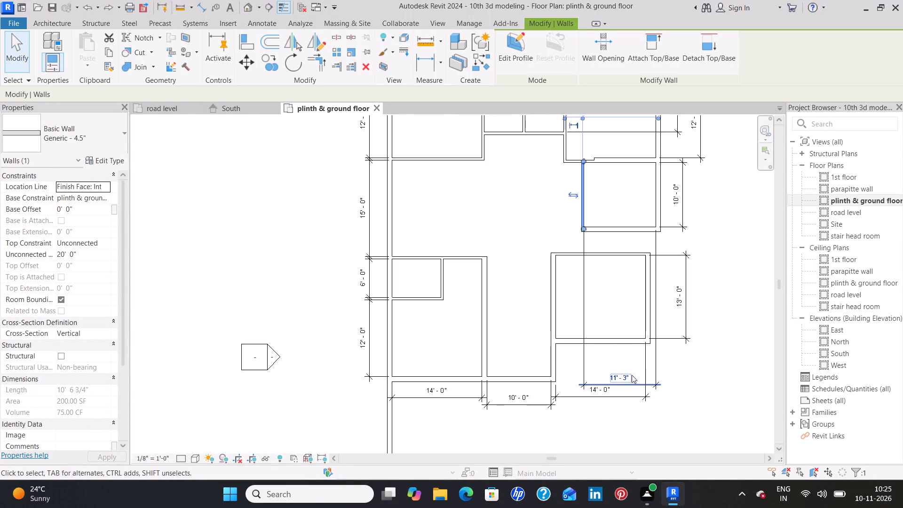
click(625, 374)
key(BackSpace)
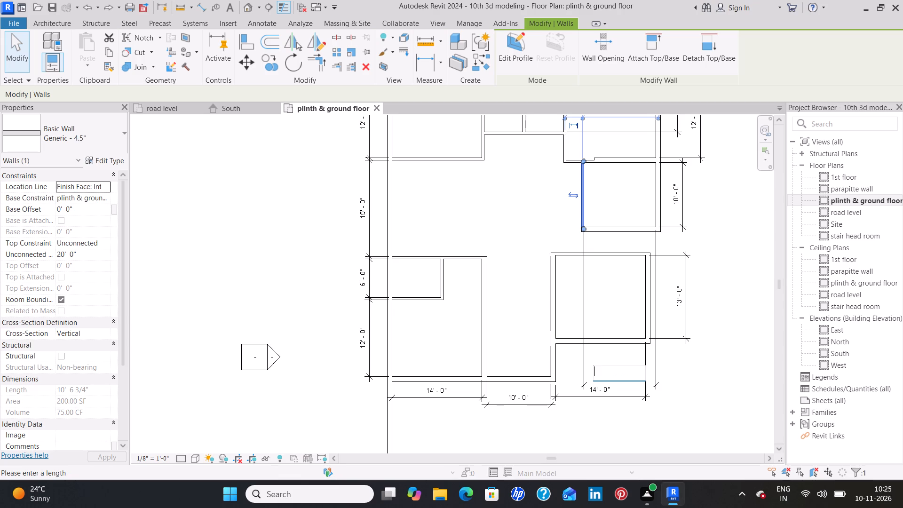
text(12')
key(Return)
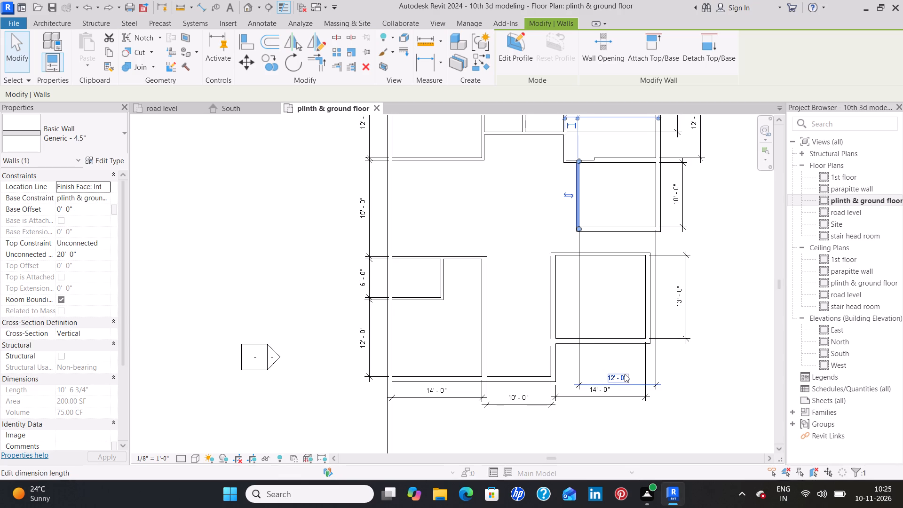
click(698, 370)
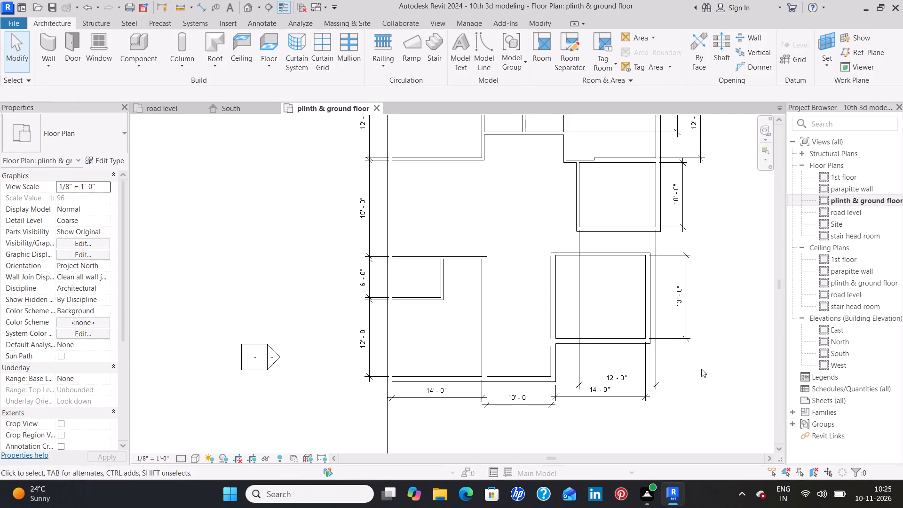
Examine the kitchen and Bedroom 3 walls and the gap between them against the imported plan.
scroll(701, 369, down, 2)
middle_drag(706, 367, 634, 385)
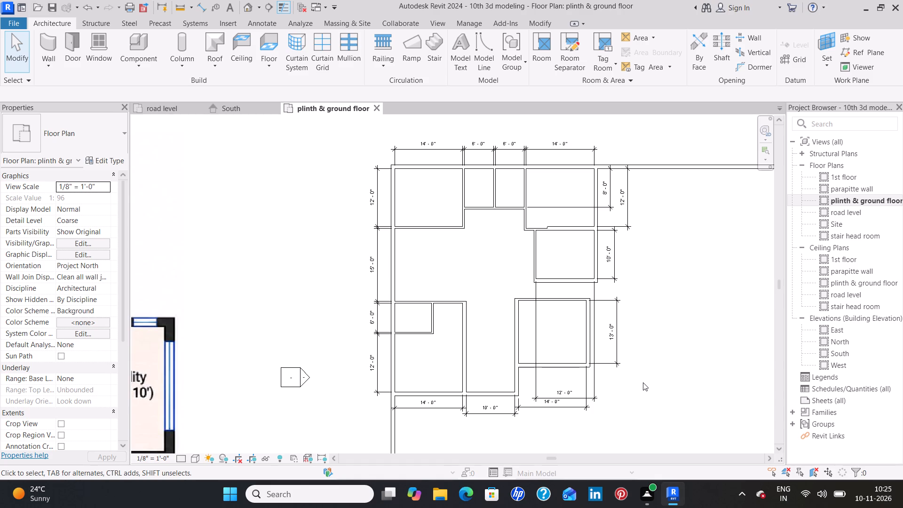
scroll(643, 382, down, 4)
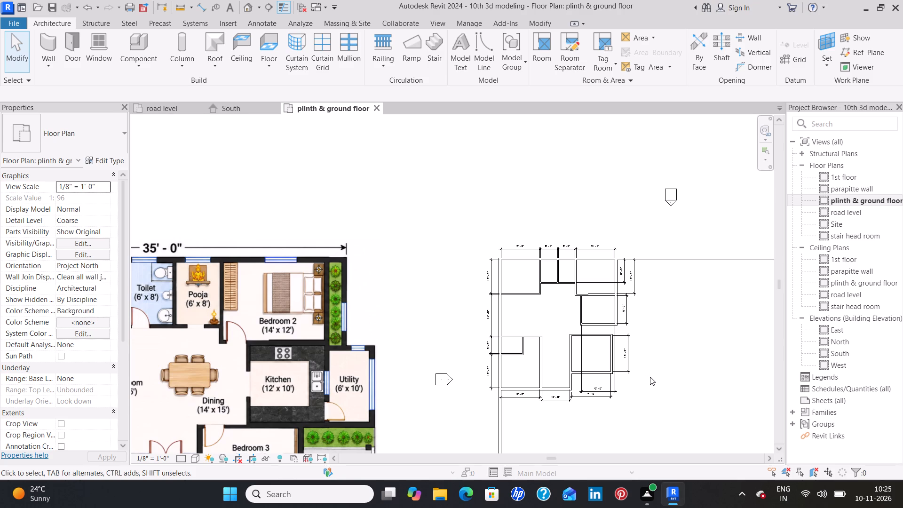
scroll(605, 333, up, 8)
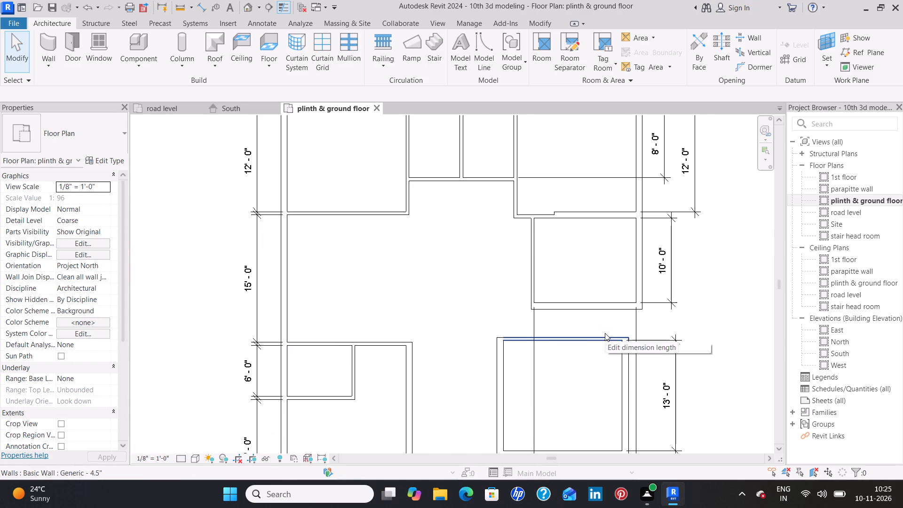
scroll(605, 333, up, 4)
middle_drag(620, 317, 562, 359)
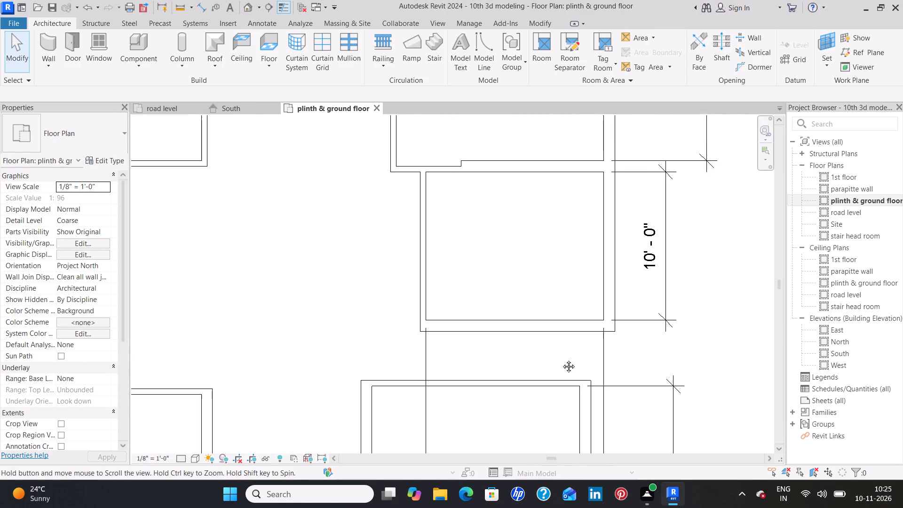
middle_drag(562, 359, 560, 361)
scroll(560, 361, down, 11)
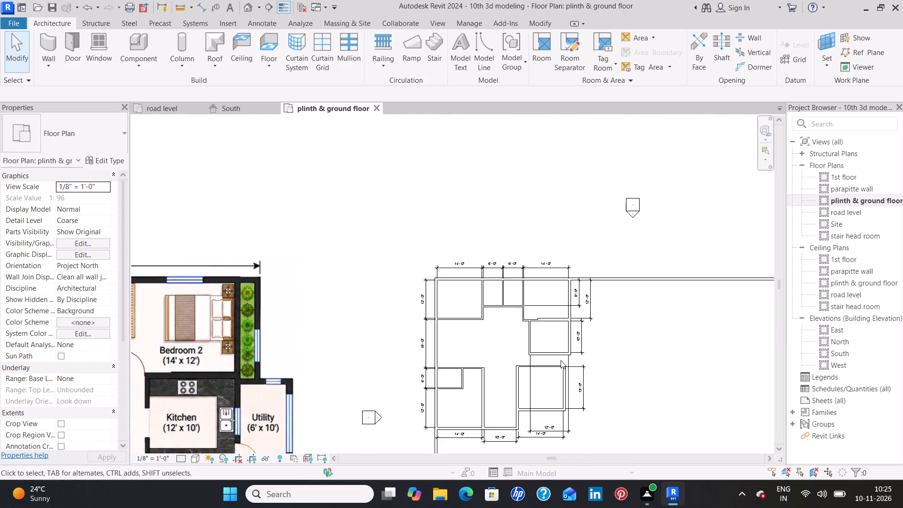
scroll(561, 360, down, 1)
scroll(562, 359, up, 14)
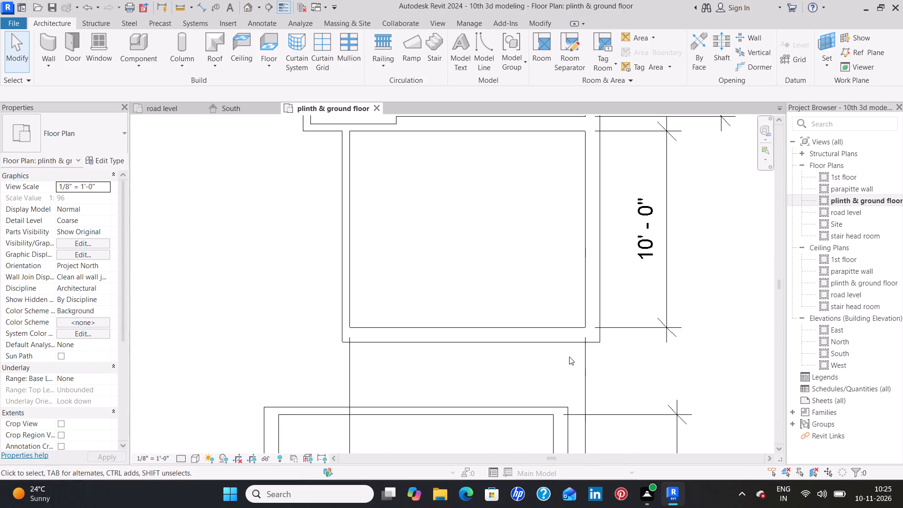
Measure the gap between the outer faces of the kitchen's south wall and Bedroom 3's north wall.
click(200, 9)
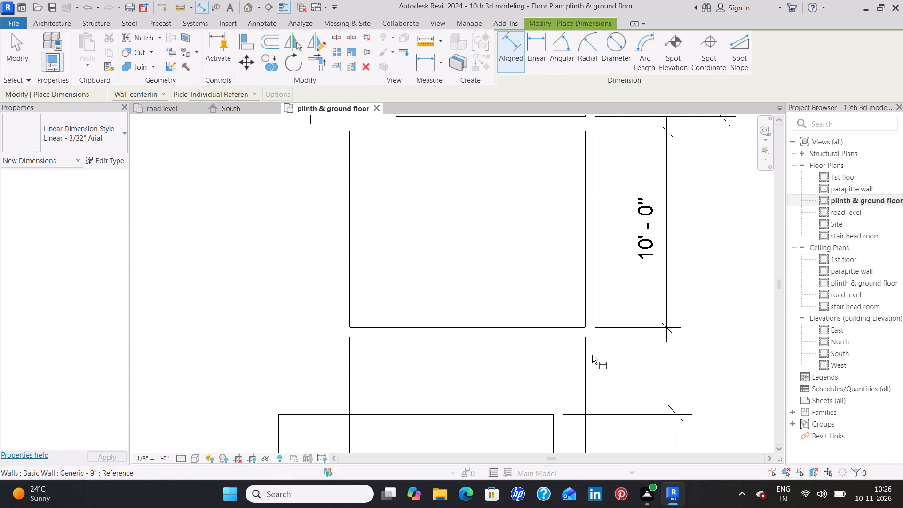
key(Escape)
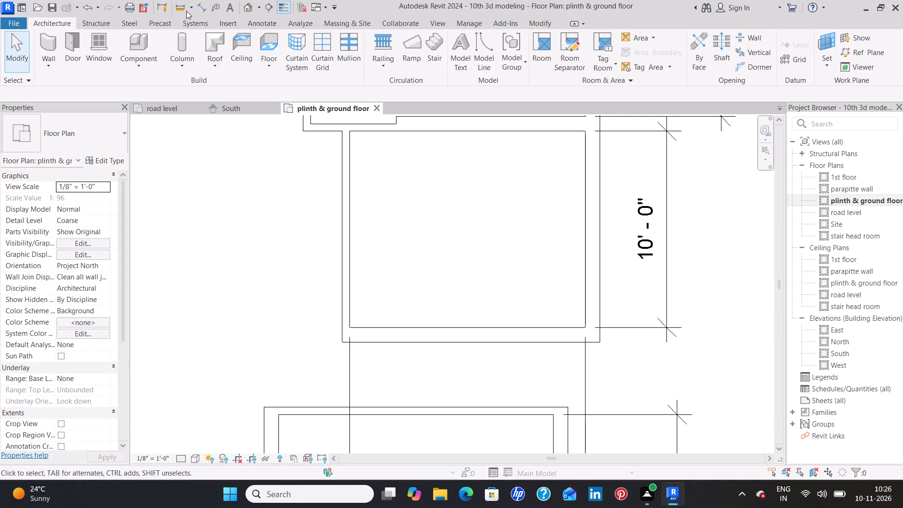
click(179, 8)
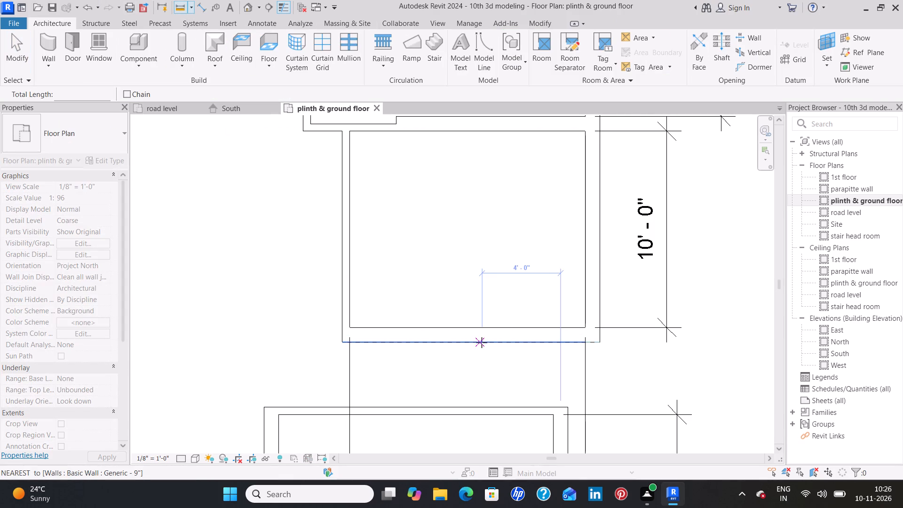
click(482, 342)
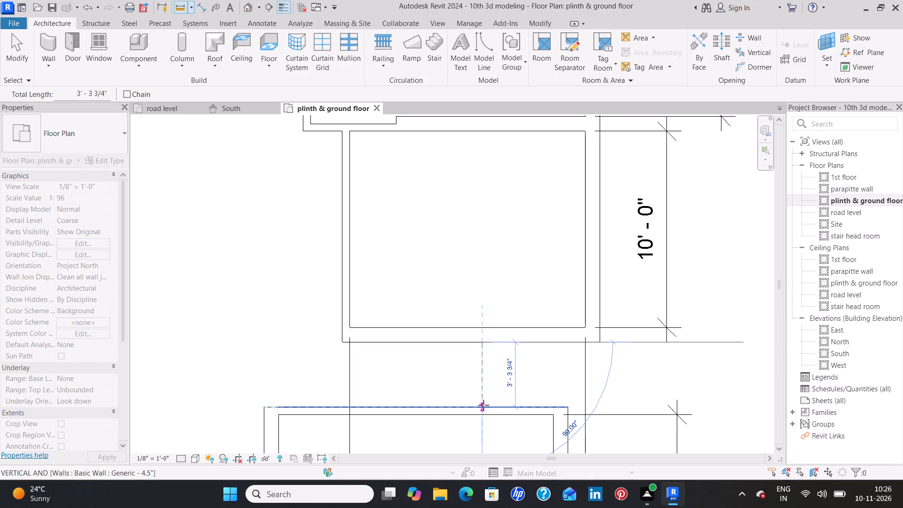
click(483, 407)
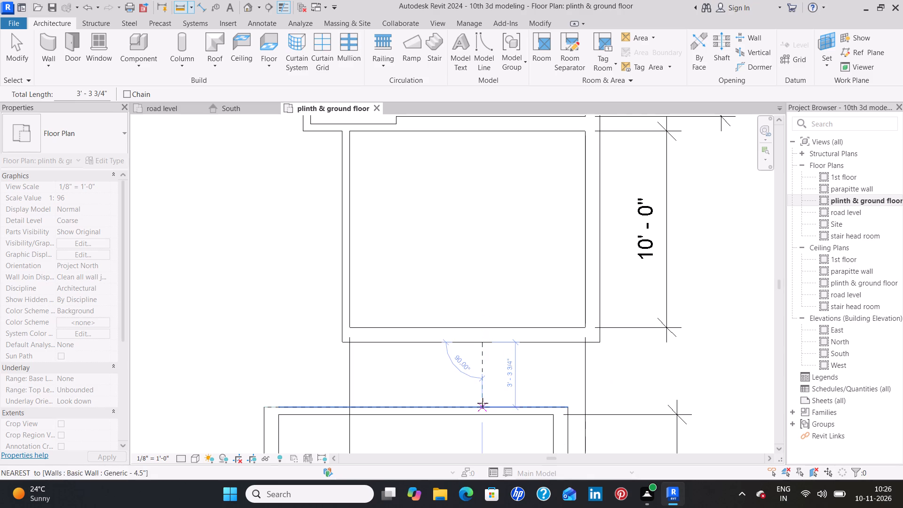
key(Escape)
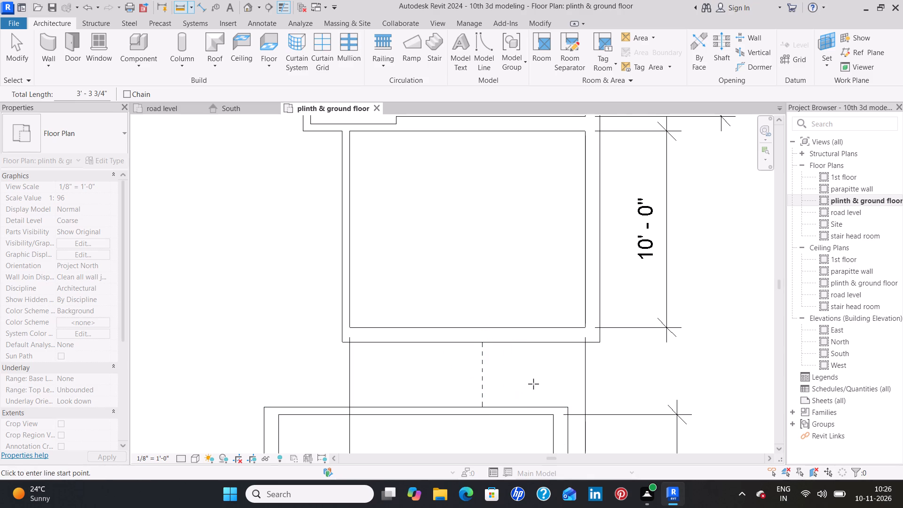
key(Escape)
key(Escape)
Nudge the kitchen's 9" south wall toward Bedroom 3 until the kitchen's clear north-south depth is 13'-0".
scroll(533, 382, down, 1)
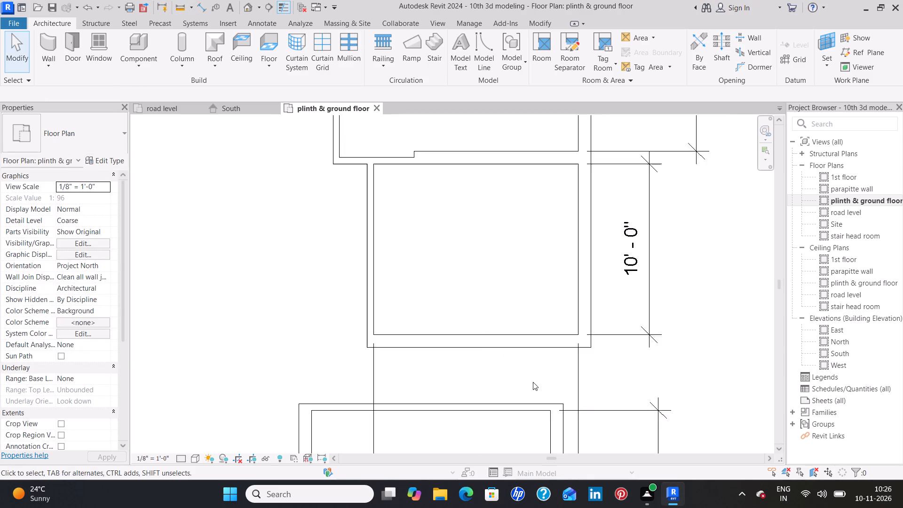
scroll(533, 382, down, 6)
middle_drag(529, 376, 520, 333)
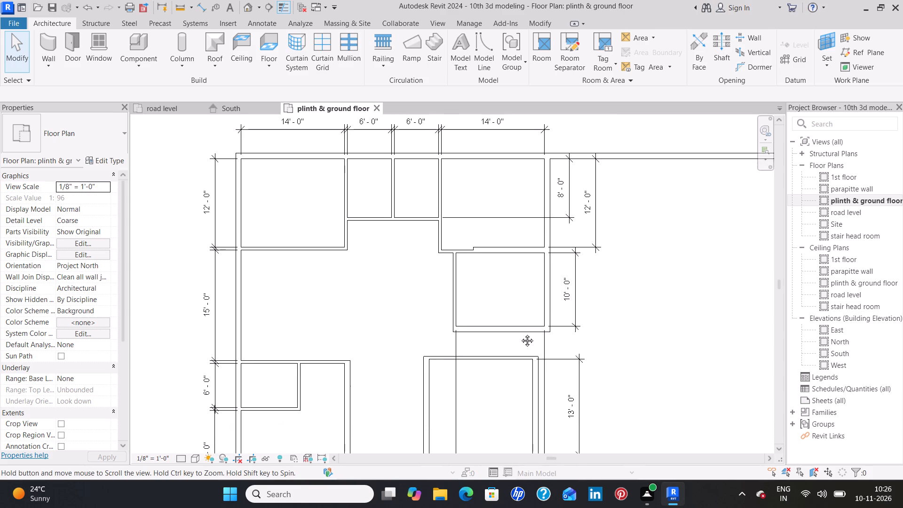
middle_drag(520, 333, 519, 326)
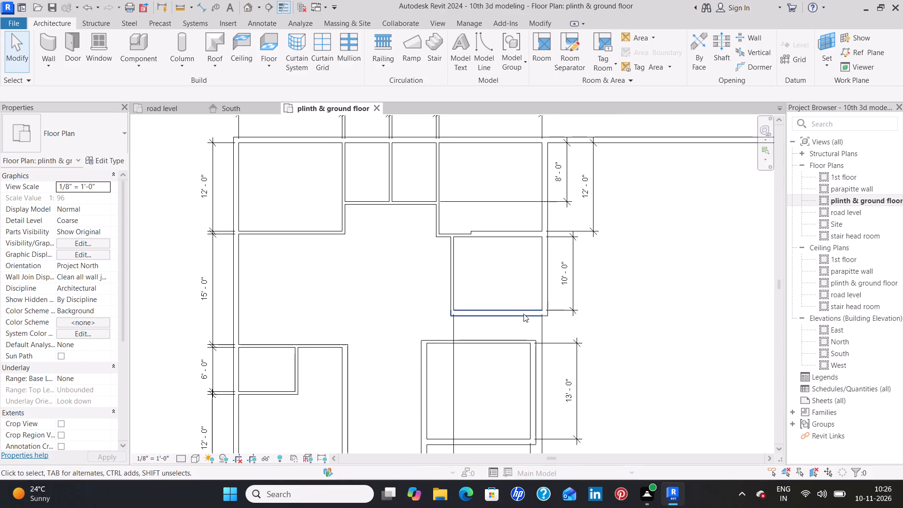
click(523, 314)
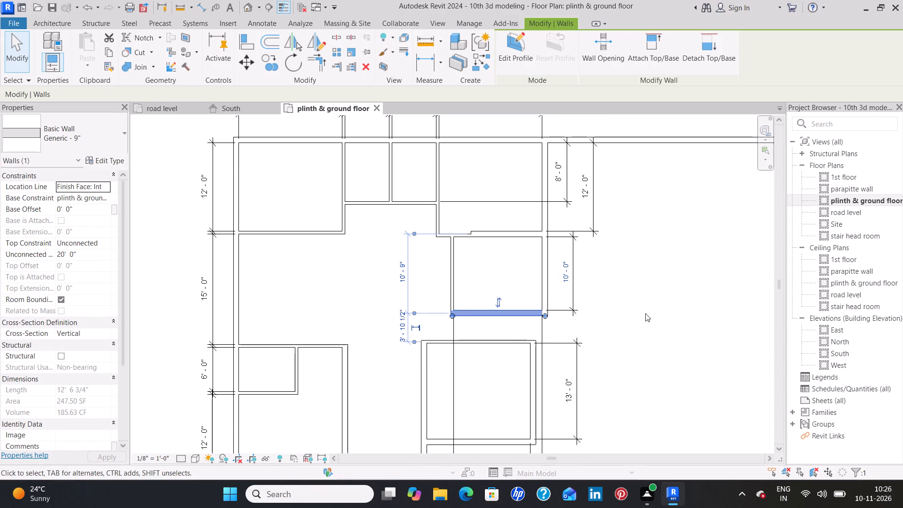
key(Down)
key(Down)
key(Down)
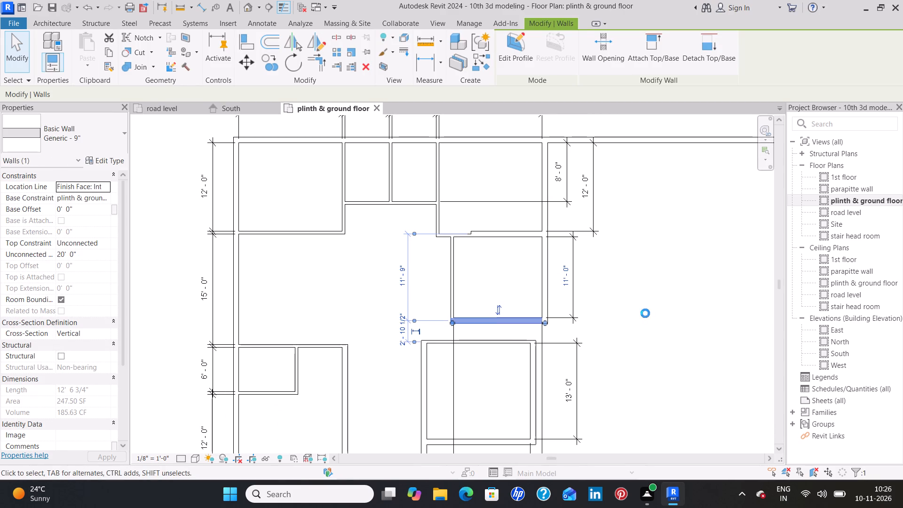
key(Down)
key(Down)
key(Down)
key(Down)
key(Down)
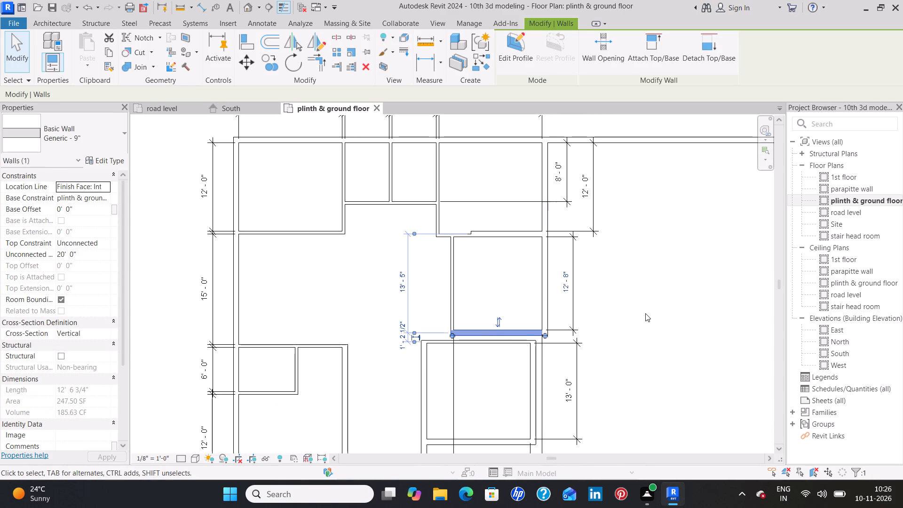
key(Down)
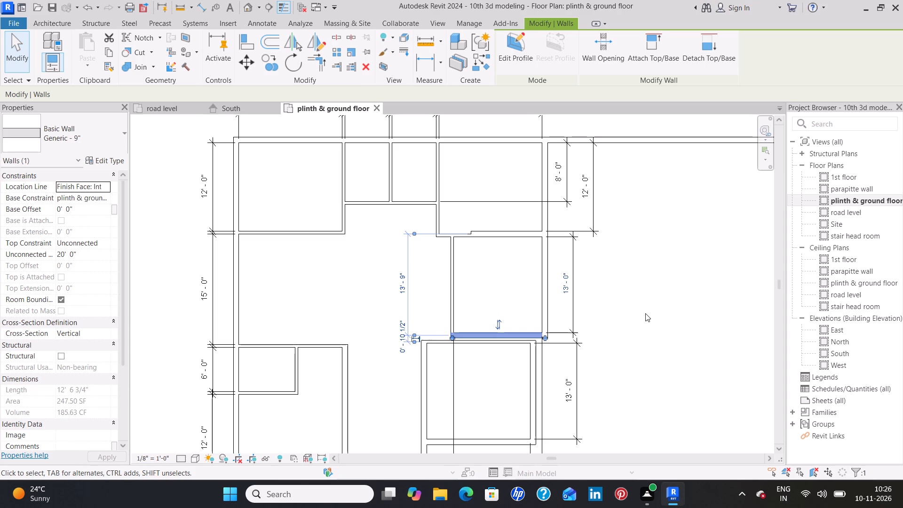
Split Bedroom 3's 4.5" north wall in line with the outer face of the kitchen's west wall.
click(507, 343)
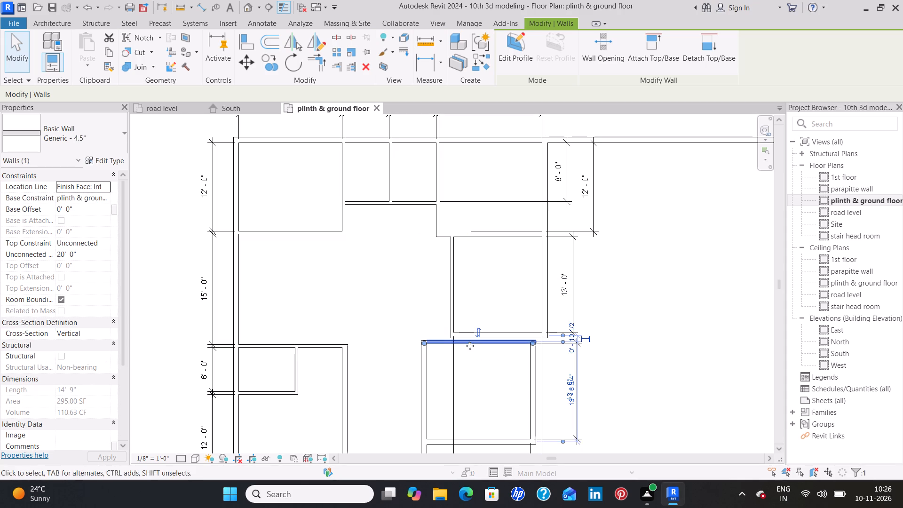
scroll(459, 348, up, 12)
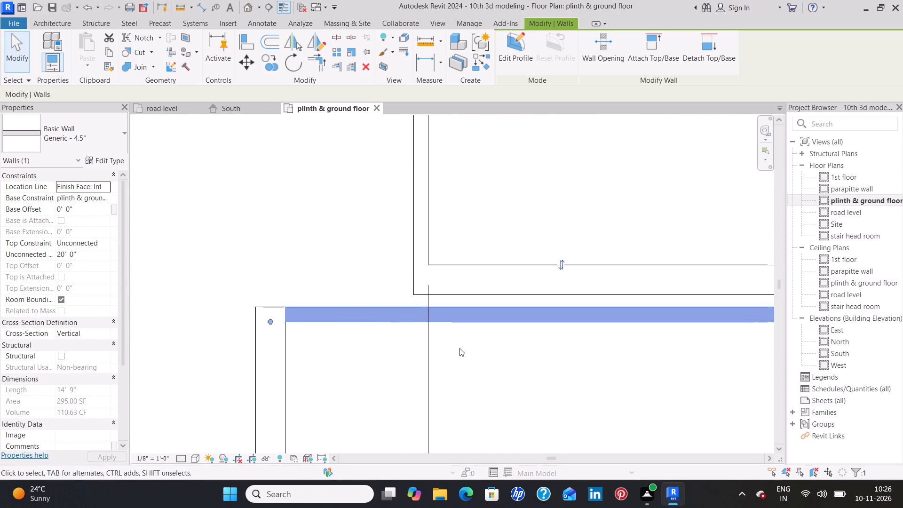
key(Escape)
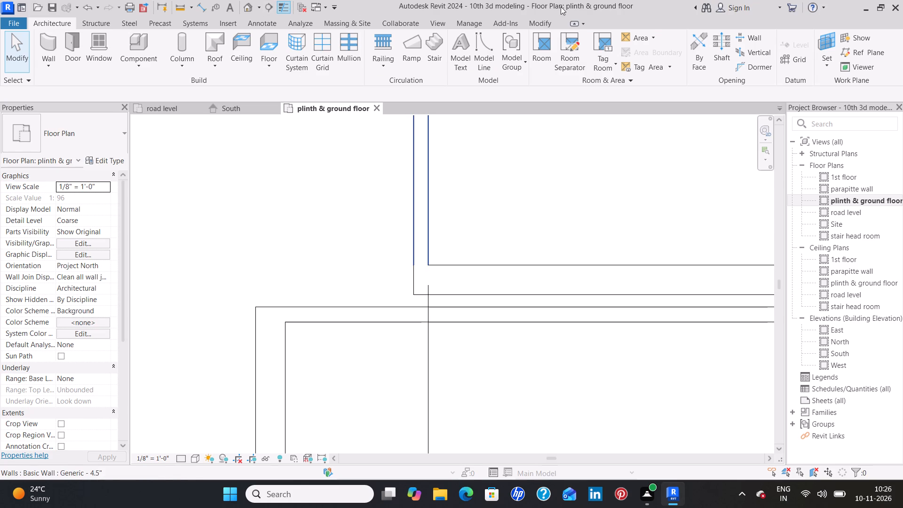
click(542, 20)
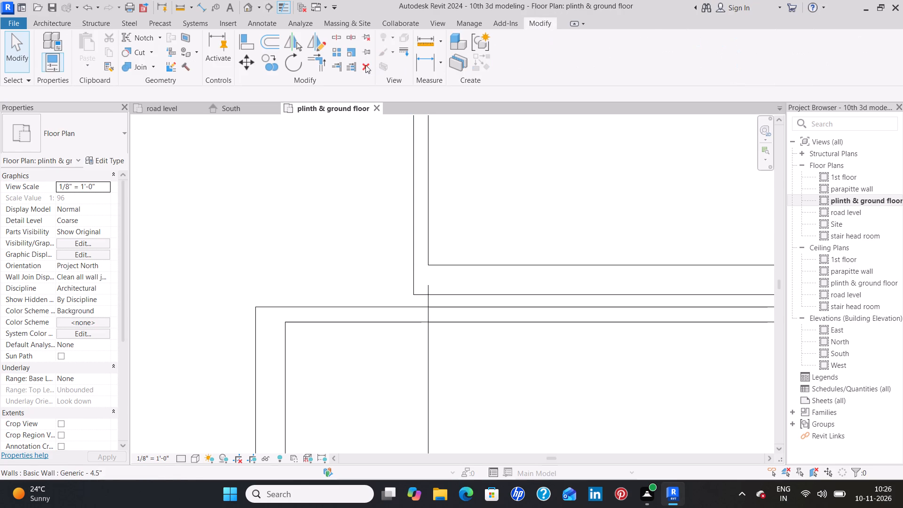
click(333, 39)
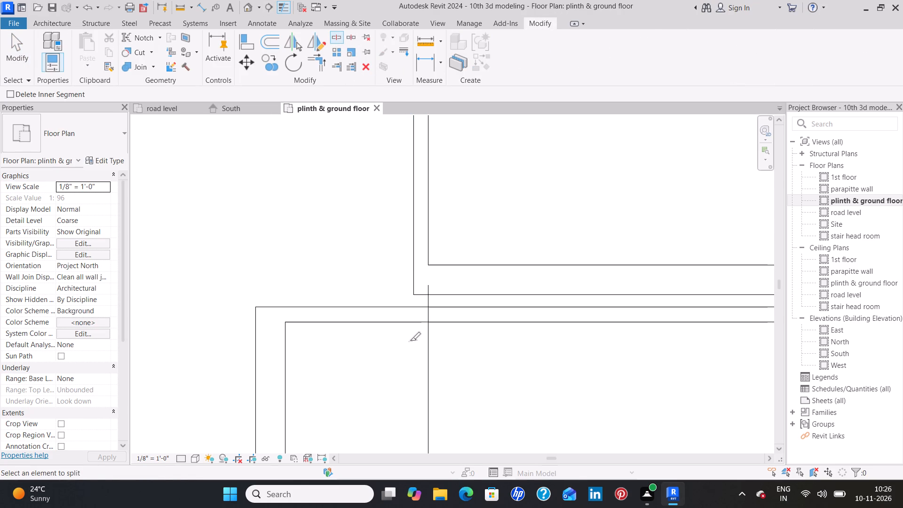
scroll(414, 318, up, 3)
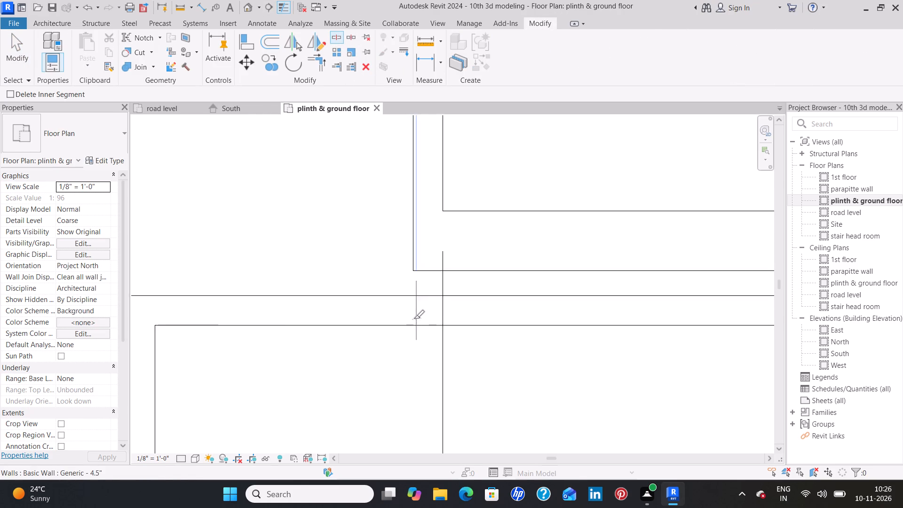
scroll(414, 318, up, 6)
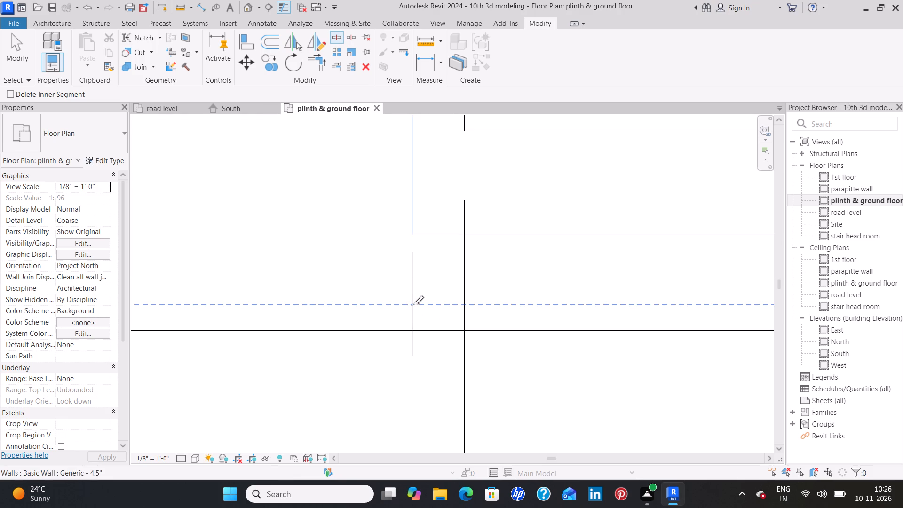
click(413, 304)
key(Escape)
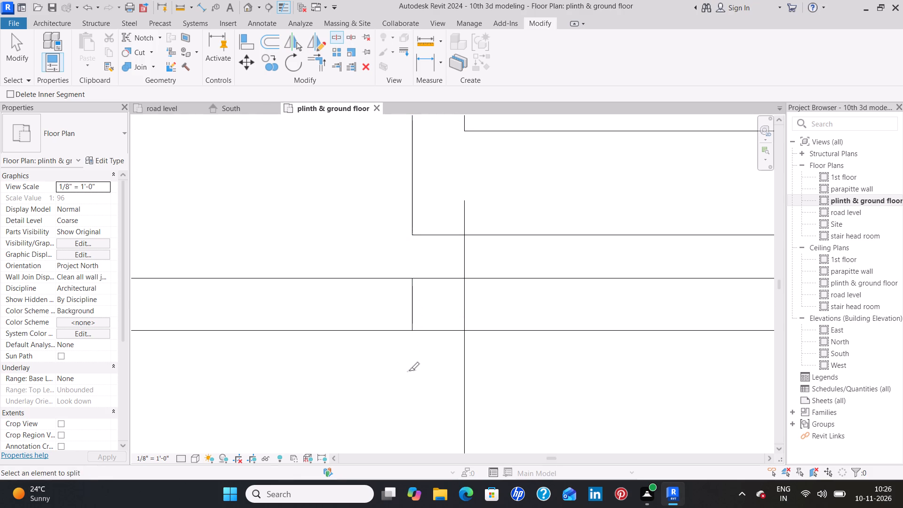
key(Escape)
Delete the eastern piece of Bedroom 3's split 4.5" north wall, below the kitchen.
click(625, 331)
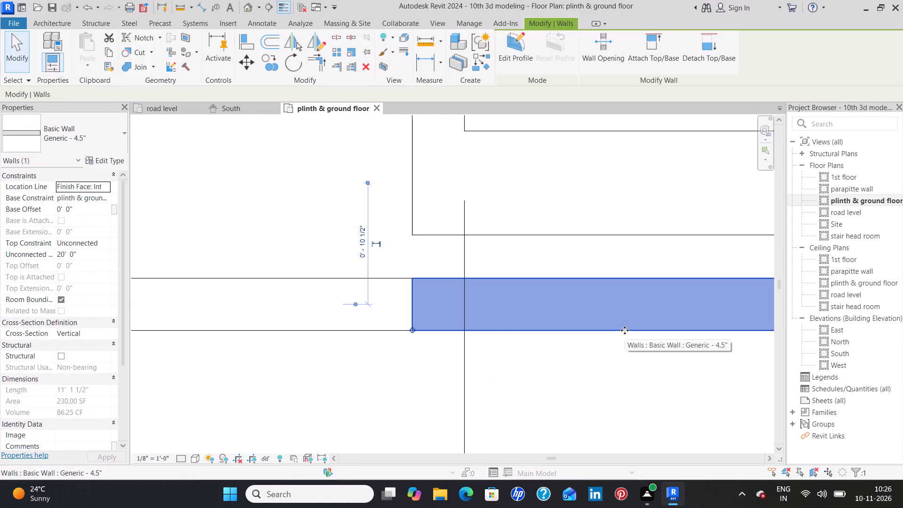
key(Delete)
scroll(635, 315, down, 5)
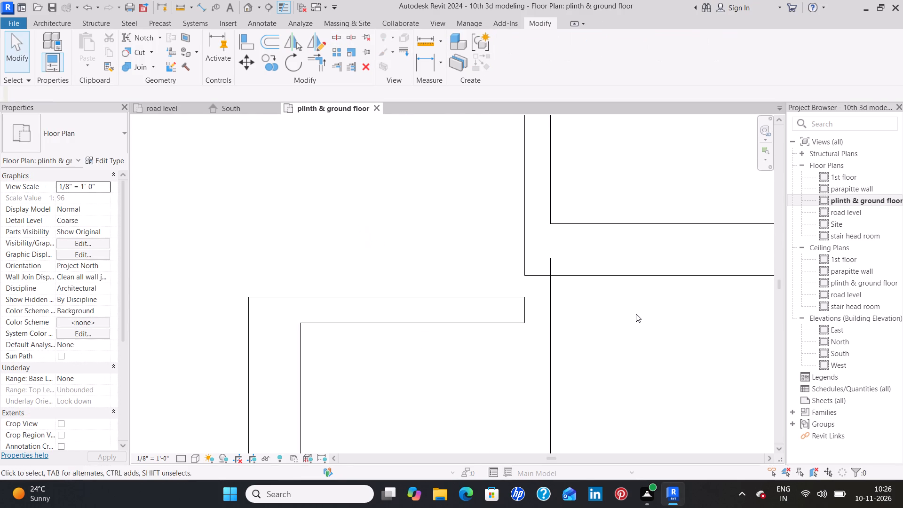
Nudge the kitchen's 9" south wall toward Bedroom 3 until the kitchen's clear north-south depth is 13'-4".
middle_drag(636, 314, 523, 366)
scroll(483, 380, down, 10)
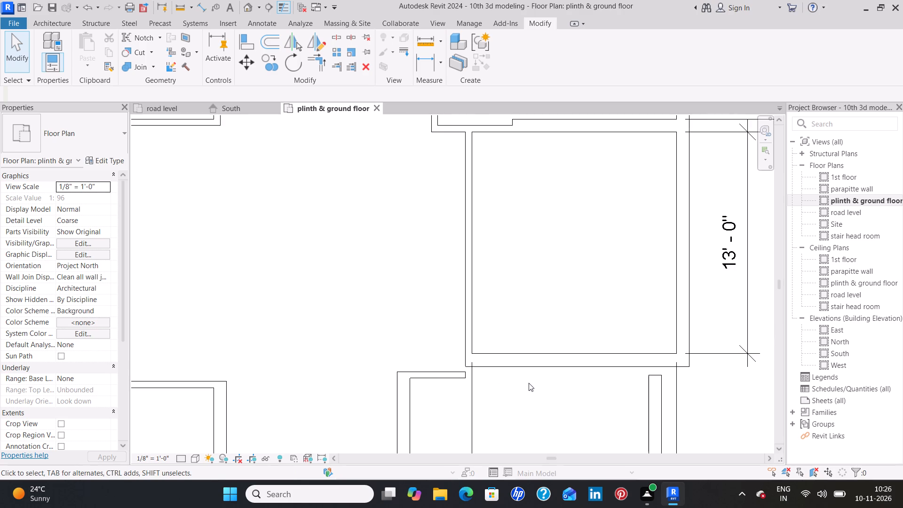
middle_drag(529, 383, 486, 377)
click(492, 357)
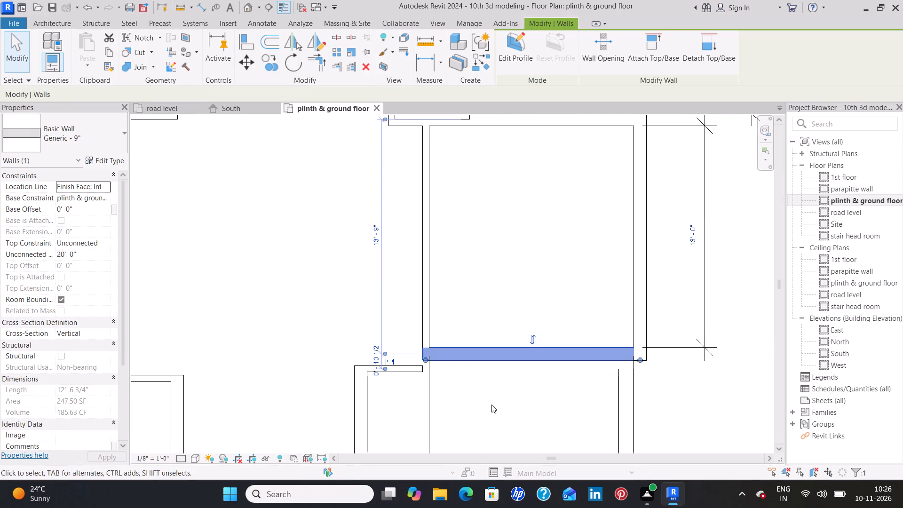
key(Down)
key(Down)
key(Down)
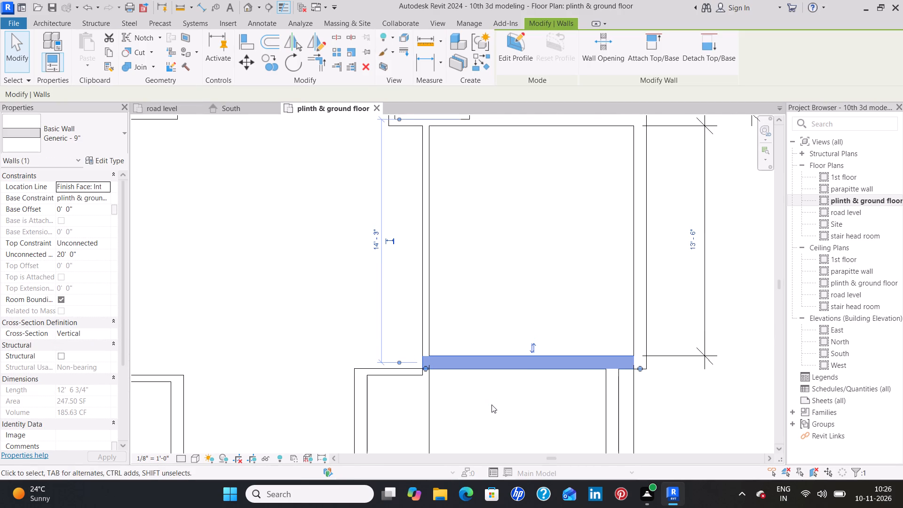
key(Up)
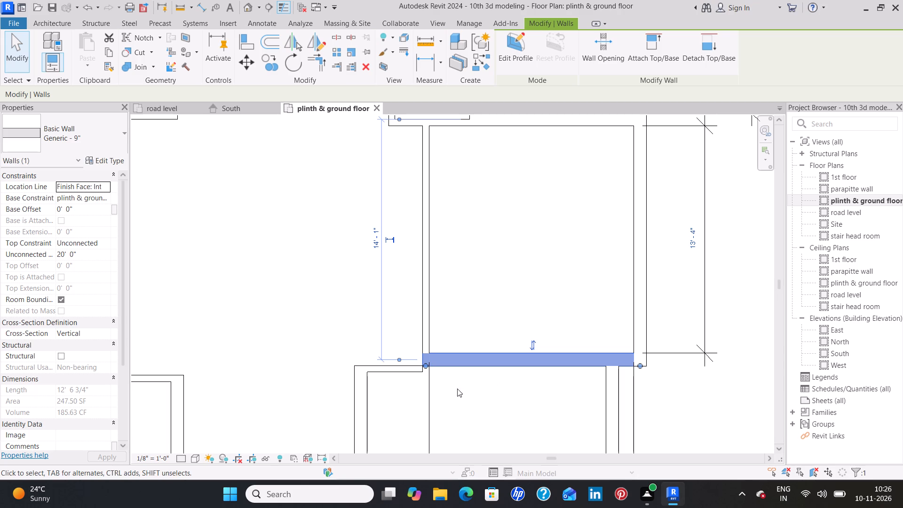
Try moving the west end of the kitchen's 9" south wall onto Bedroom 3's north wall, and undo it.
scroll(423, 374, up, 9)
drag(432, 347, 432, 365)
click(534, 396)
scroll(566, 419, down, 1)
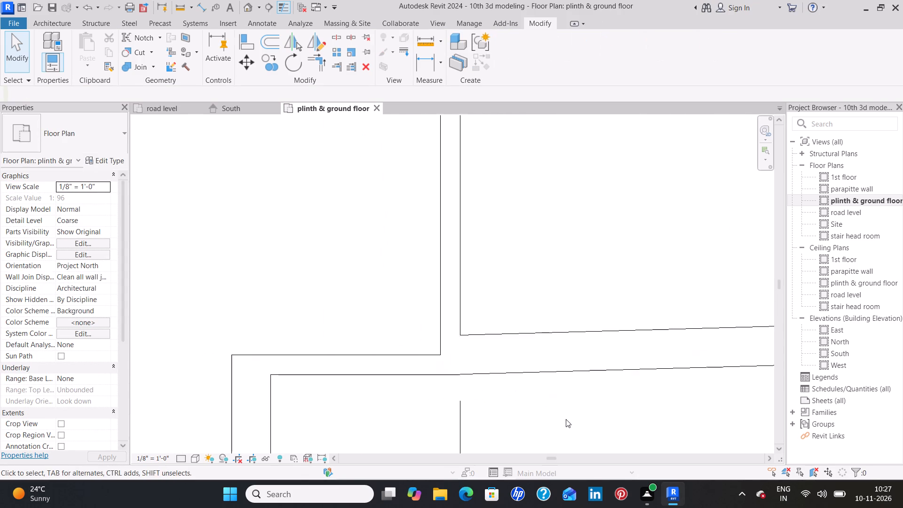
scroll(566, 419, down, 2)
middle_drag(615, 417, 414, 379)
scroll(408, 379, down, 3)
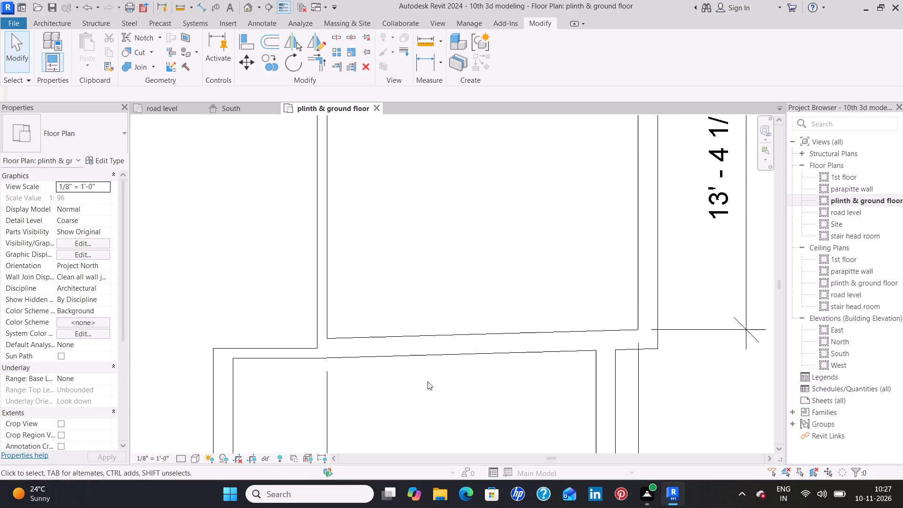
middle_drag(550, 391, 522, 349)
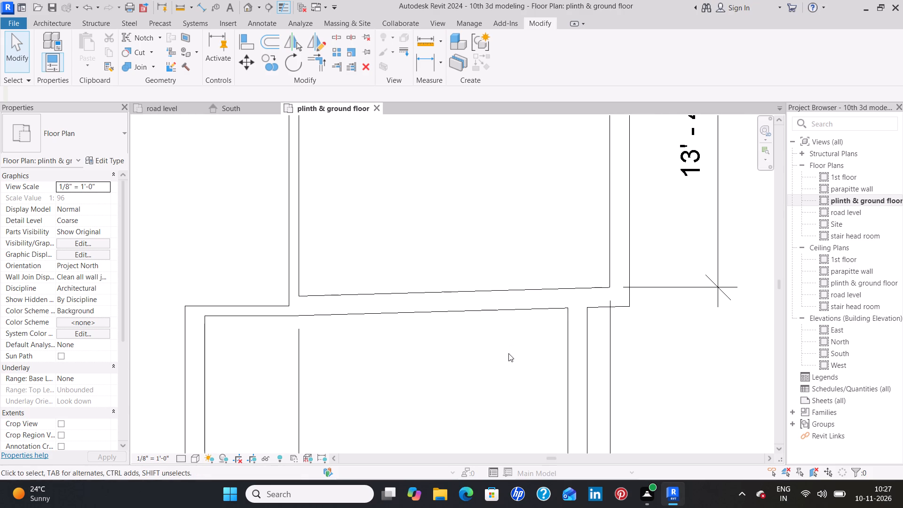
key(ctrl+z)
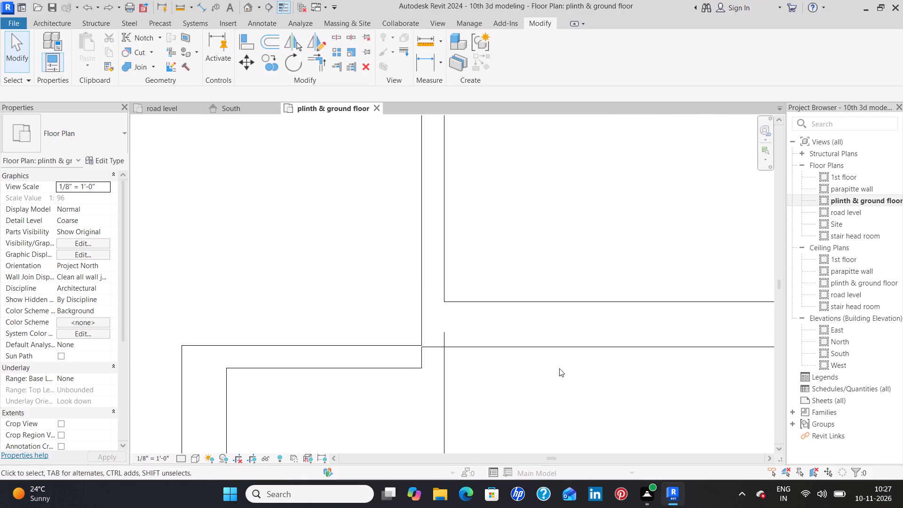
Align the outer face of the kitchen's 9" south wall with the inner face of Bedroom 3's 4.5" north wall.
middle_drag(559, 368, 491, 327)
scroll(478, 323, down, 4)
scroll(585, 355, down, 4)
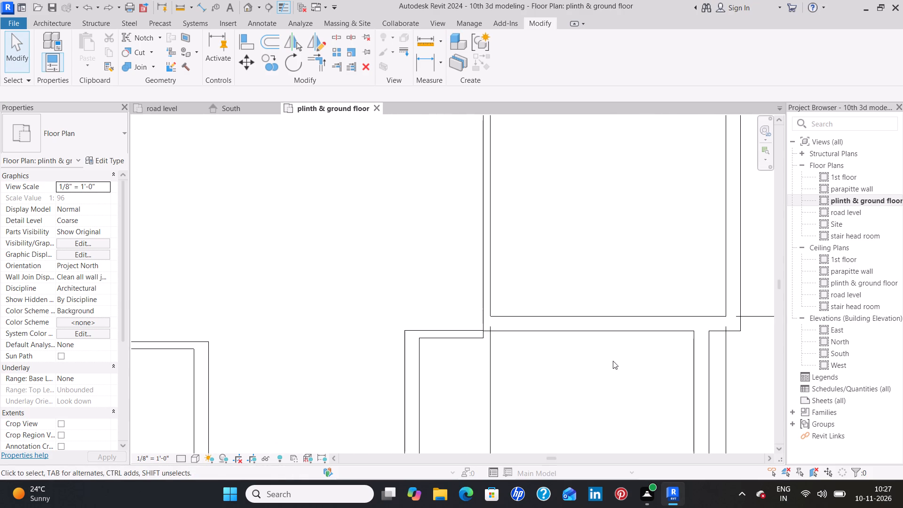
middle_drag(613, 361, 513, 331)
click(492, 304)
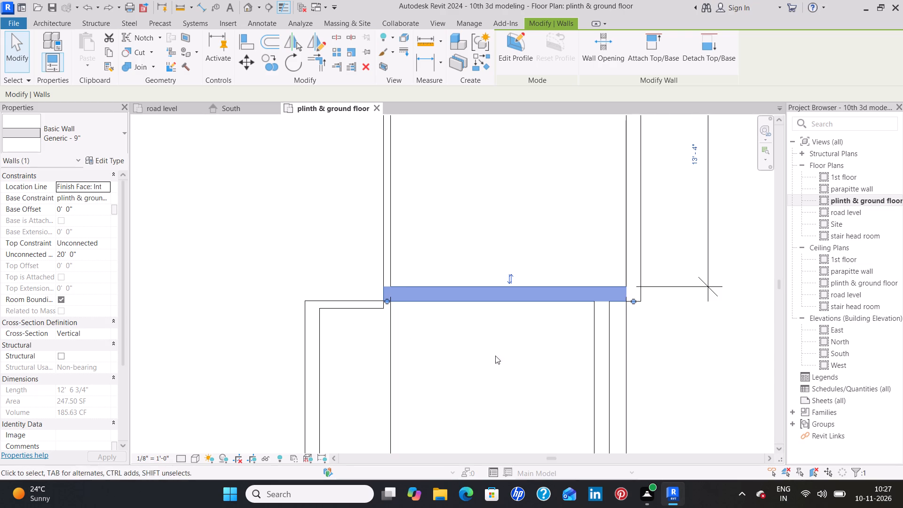
click(508, 356)
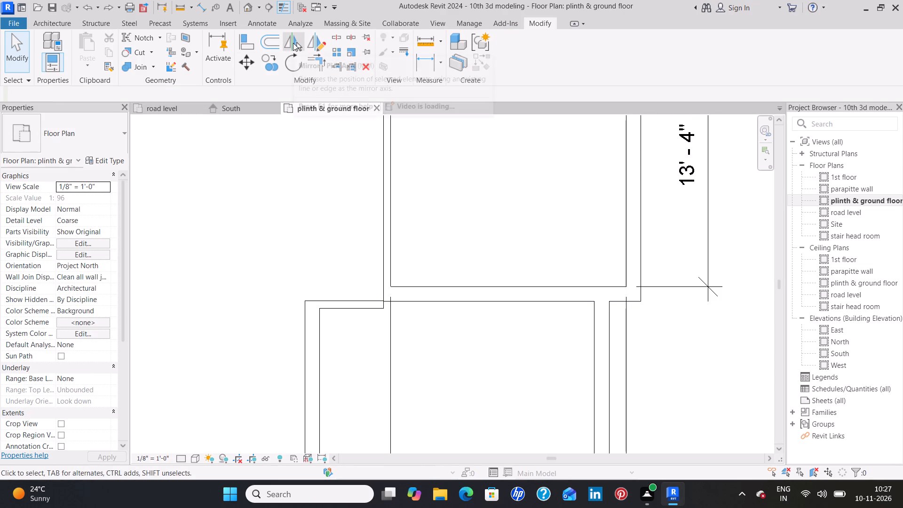
click(246, 43)
click(355, 308)
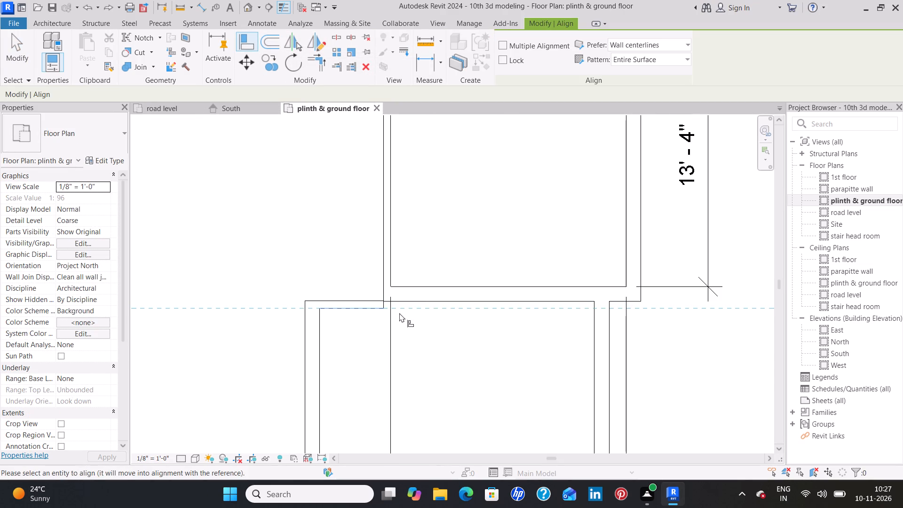
click(412, 302)
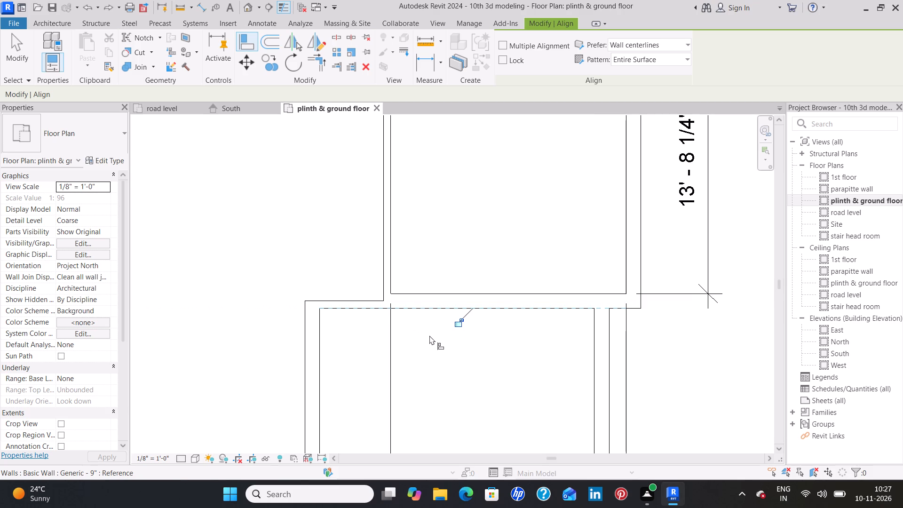
click(429, 335)
scroll(501, 268, down, 4)
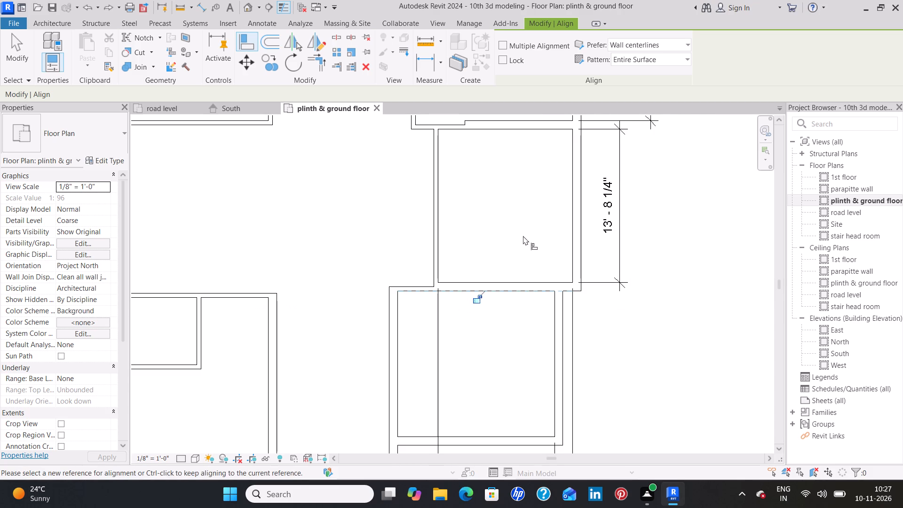
middle_drag(523, 240, 494, 281)
scroll(491, 284, down, 5)
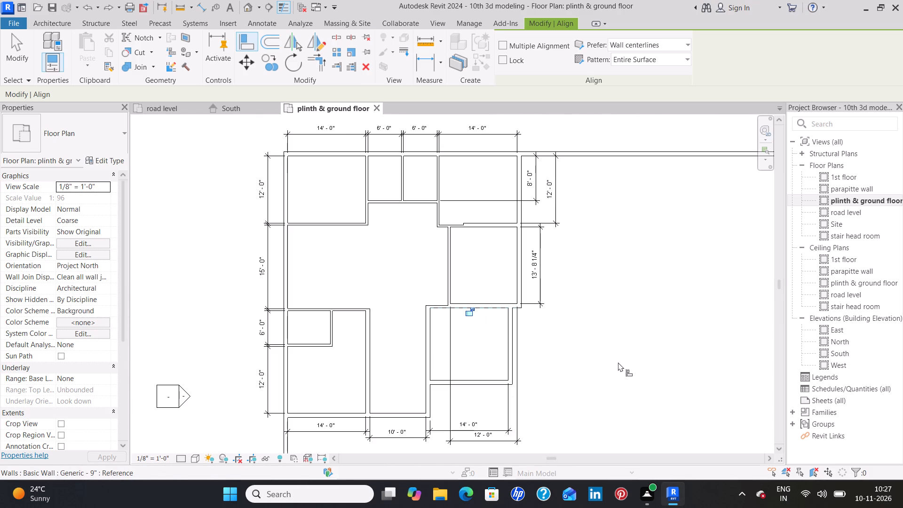
key(Escape)
key(Escape)
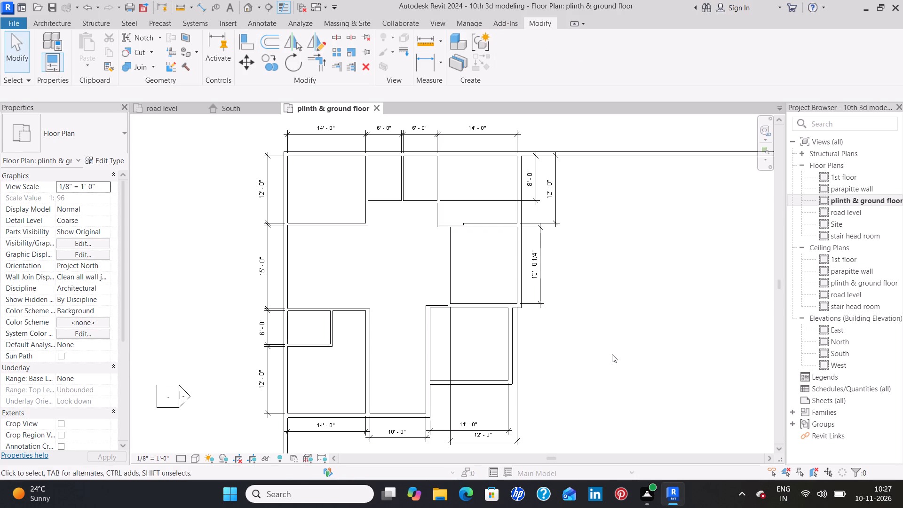
Compare the modelled room layout and dimensions with the imported floor plan image.
middle_drag(612, 354, 602, 362)
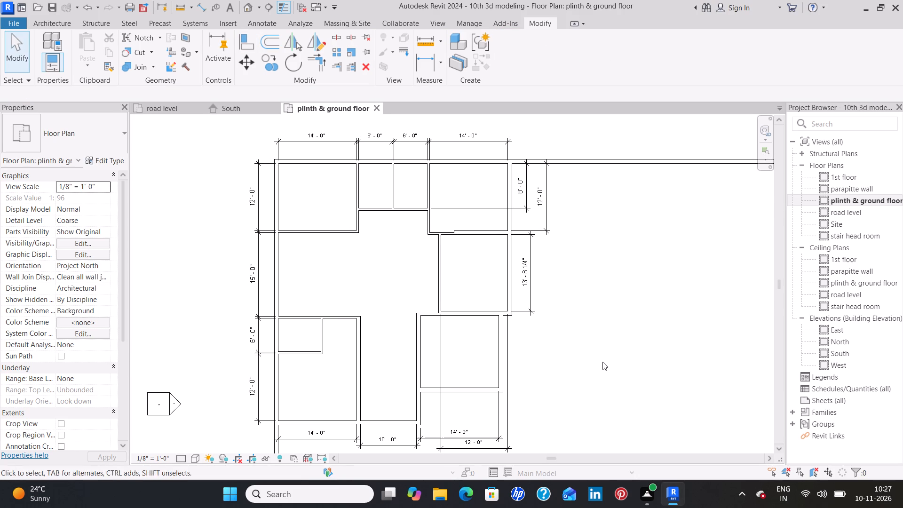
middle_drag(608, 331, 589, 336)
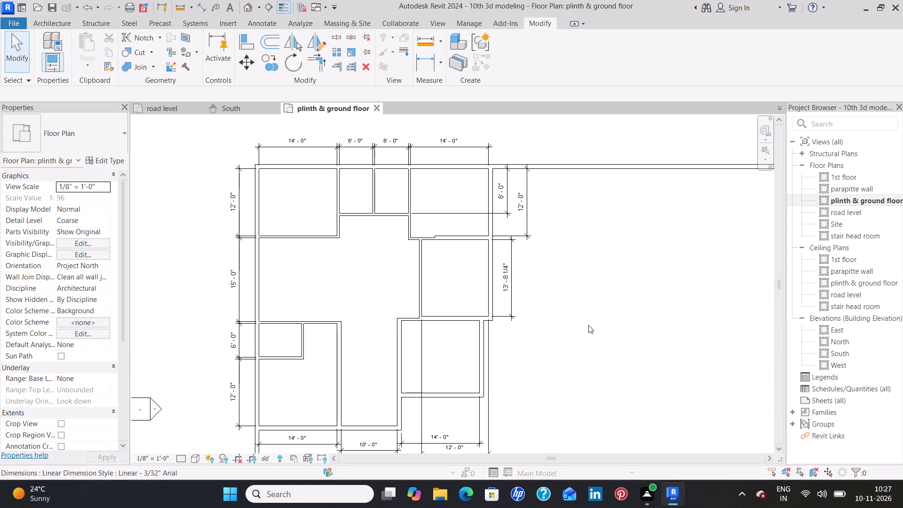
scroll(588, 325, down, 10)
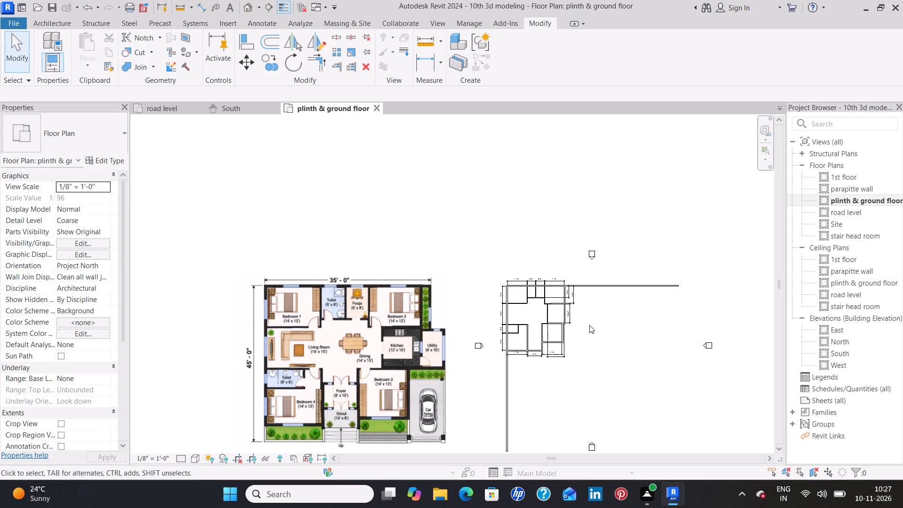
scroll(582, 325, up, 7)
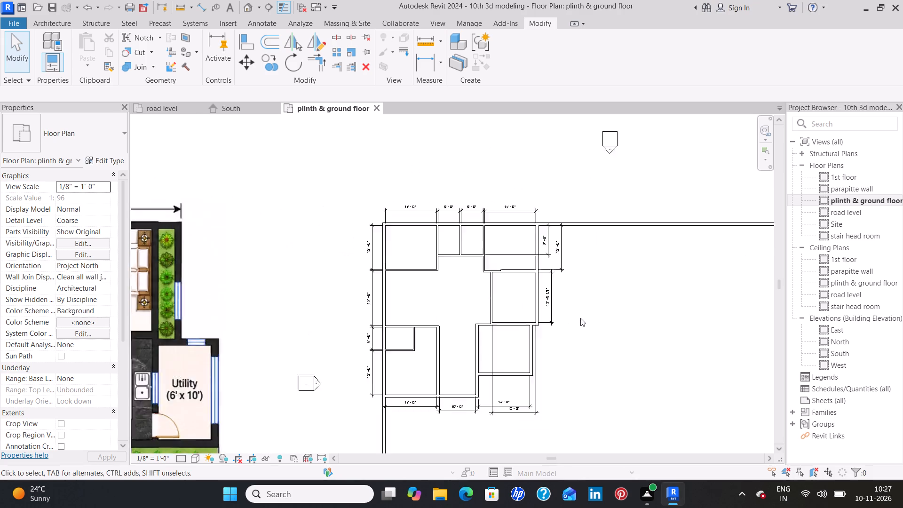
scroll(580, 318, up, 8)
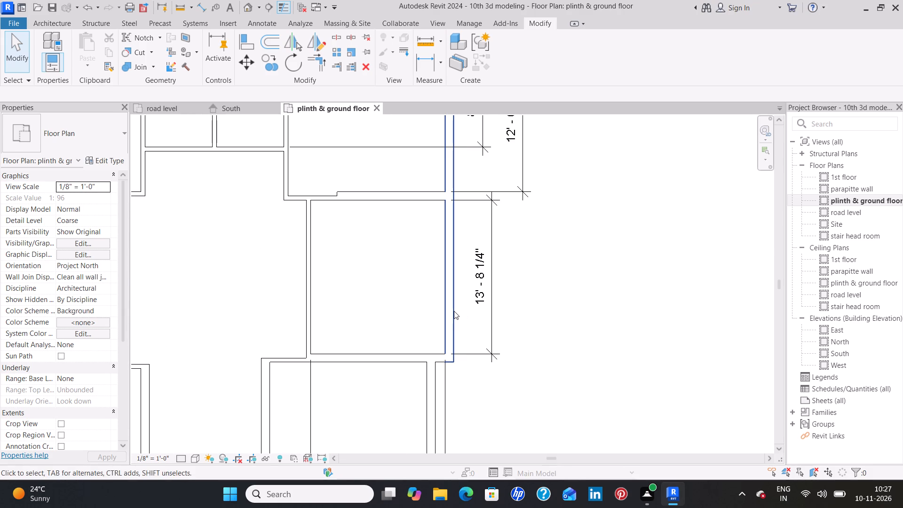
Set the kitchen's clear north-south depth to 14'-0" by moving its 9" south wall.
click(454, 311)
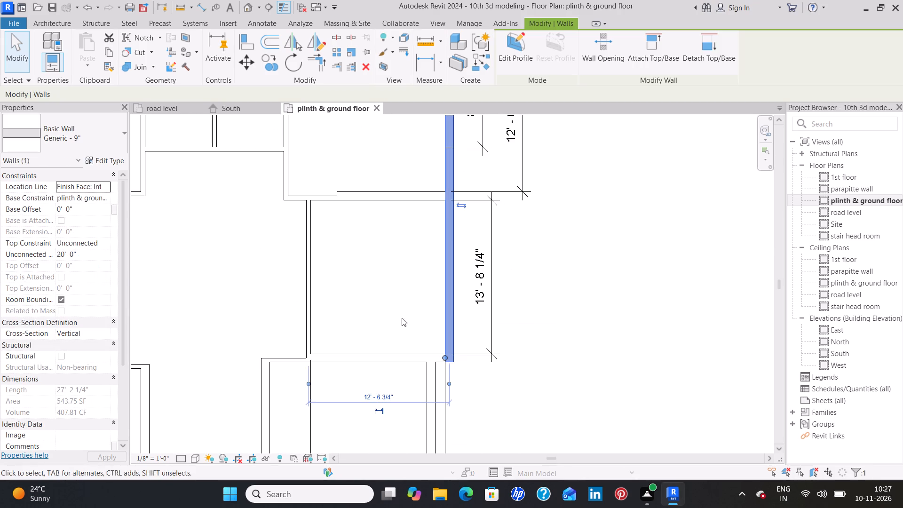
click(365, 352)
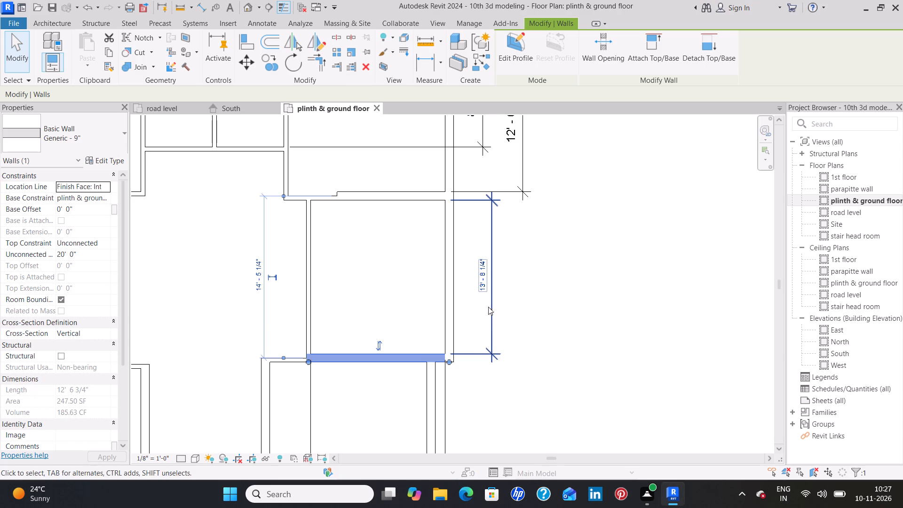
click(480, 291)
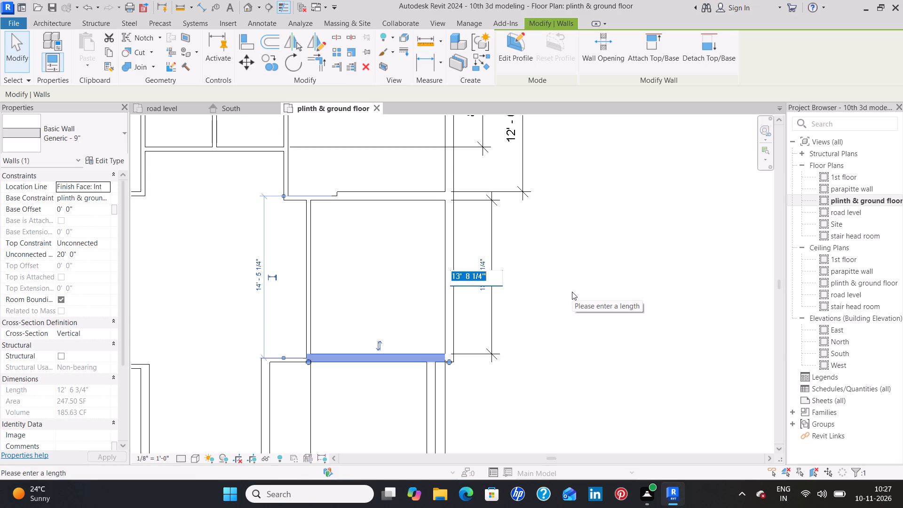
key(BackSpace)
text(14)
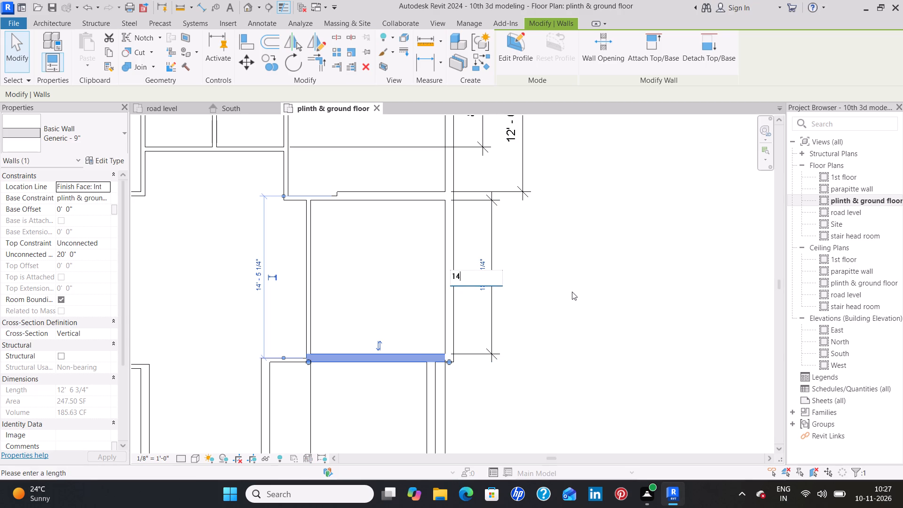
key(apostrophe)
key(Return)
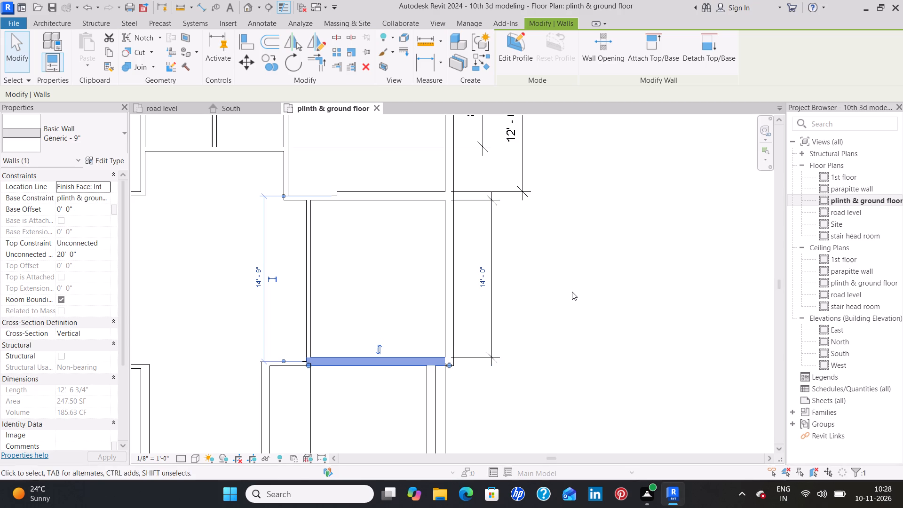
click(572, 292)
Add a linear dimension for Bedroom 3's clear north-south depth, placed outside its east wall.
scroll(531, 423, down, 3)
middle_drag(531, 422, 524, 274)
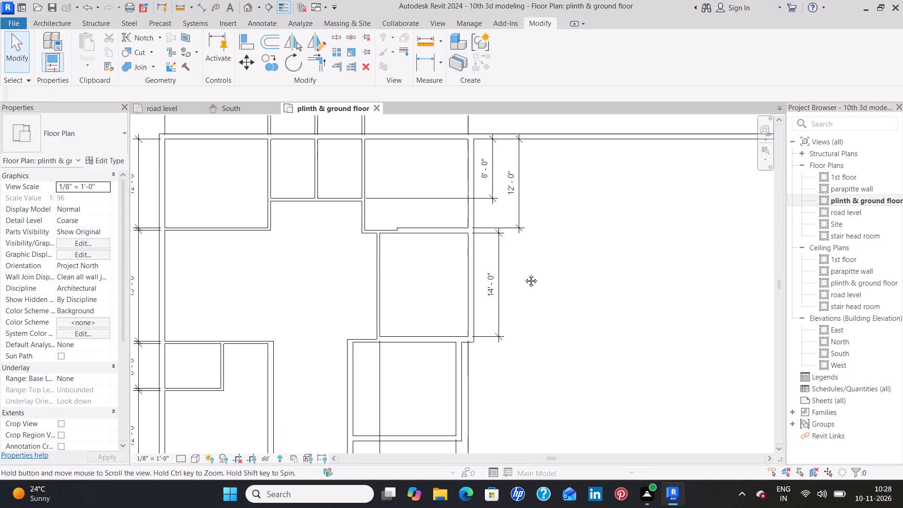
middle_drag(524, 274, 523, 224)
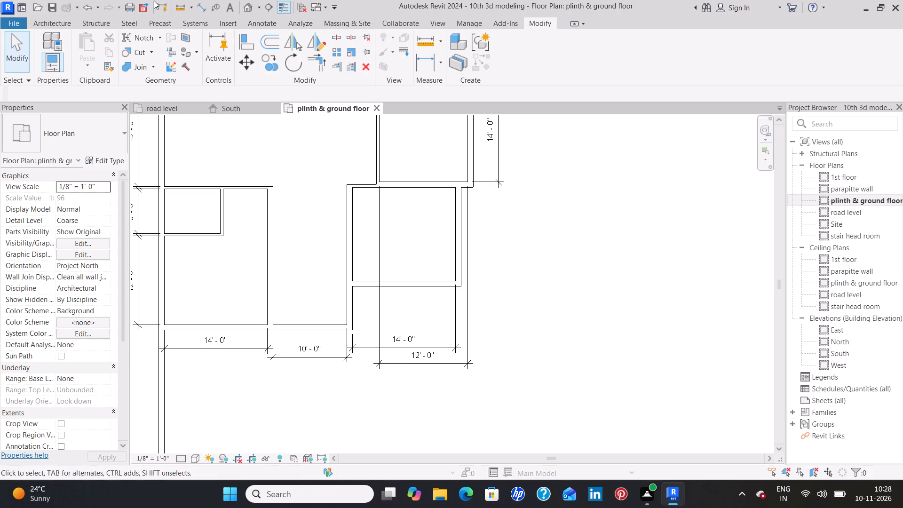
click(203, 4)
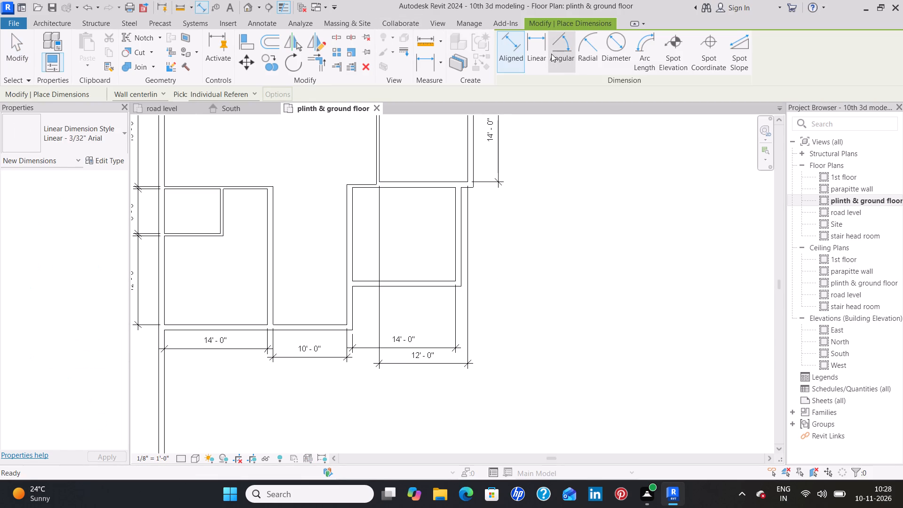
click(538, 60)
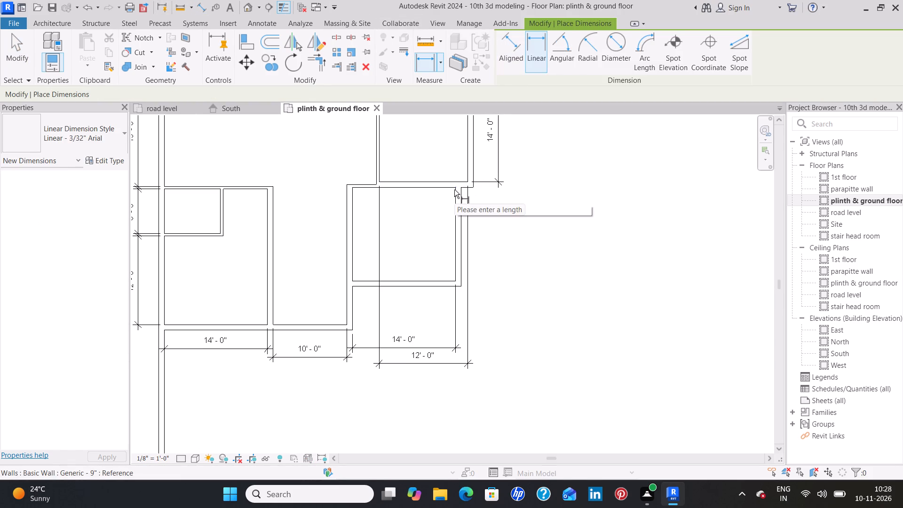
click(454, 187)
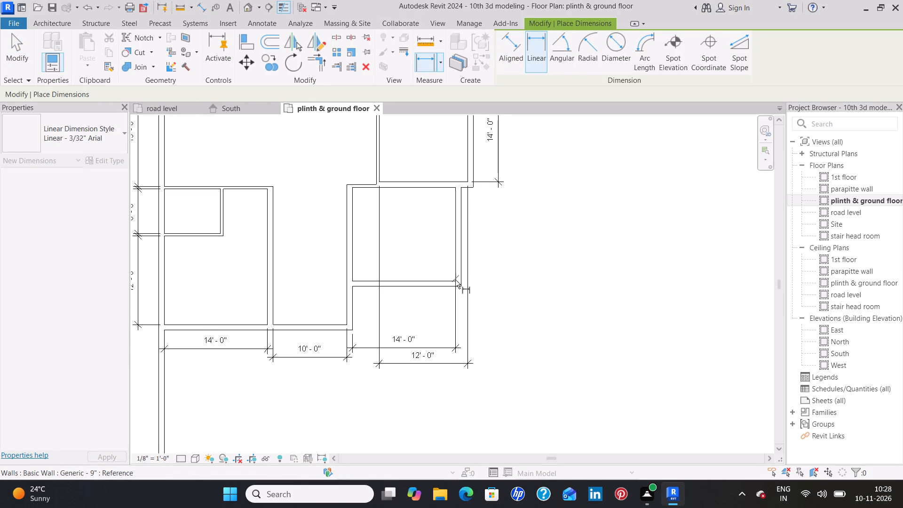
click(455, 280)
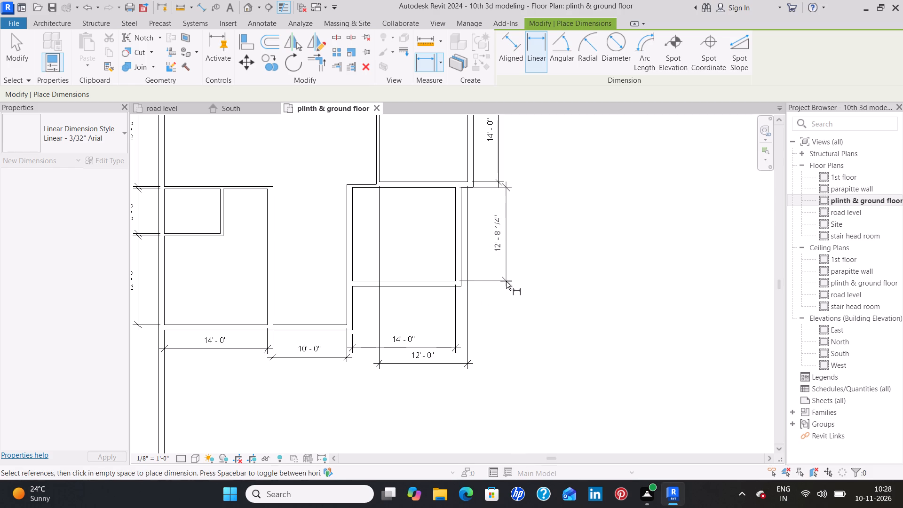
click(506, 281)
key(Escape)
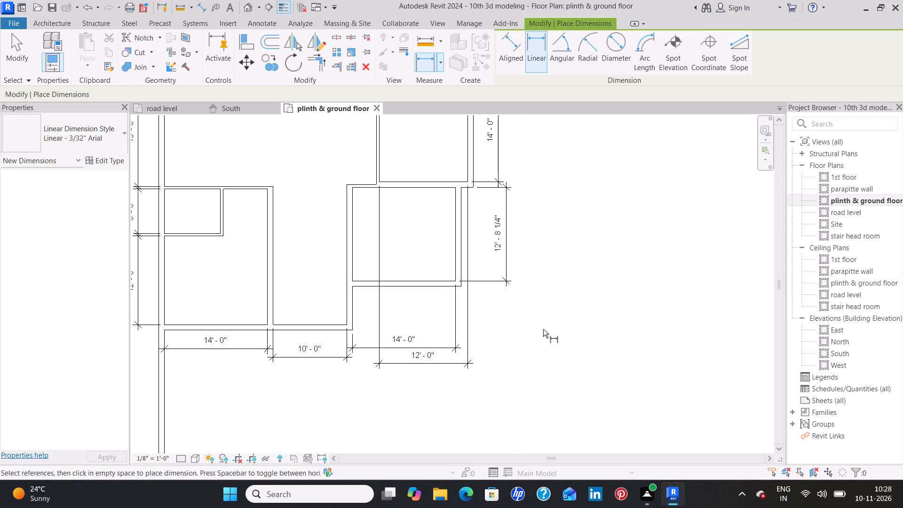
key(Escape)
Set Bedroom 3's clear north-south depth to 13'-0" by moving its 9" south wall.
click(431, 280)
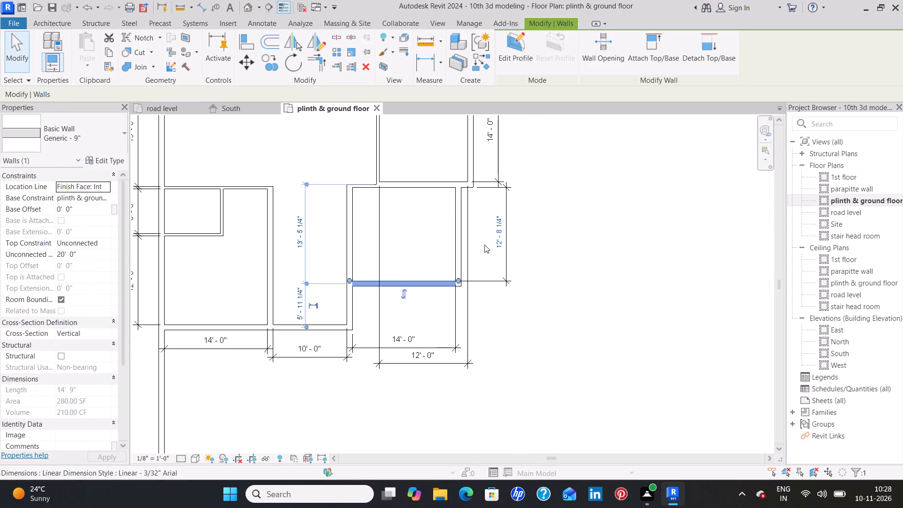
click(498, 246)
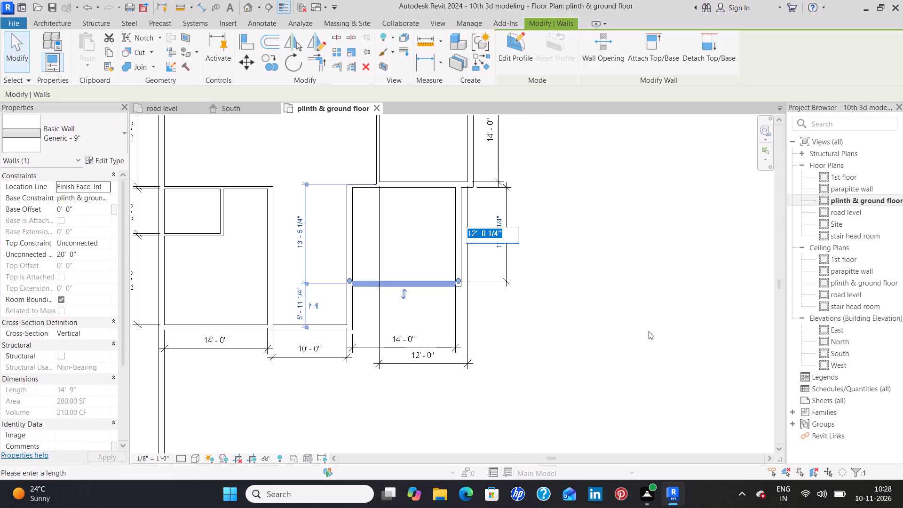
scroll(649, 331, down, 2)
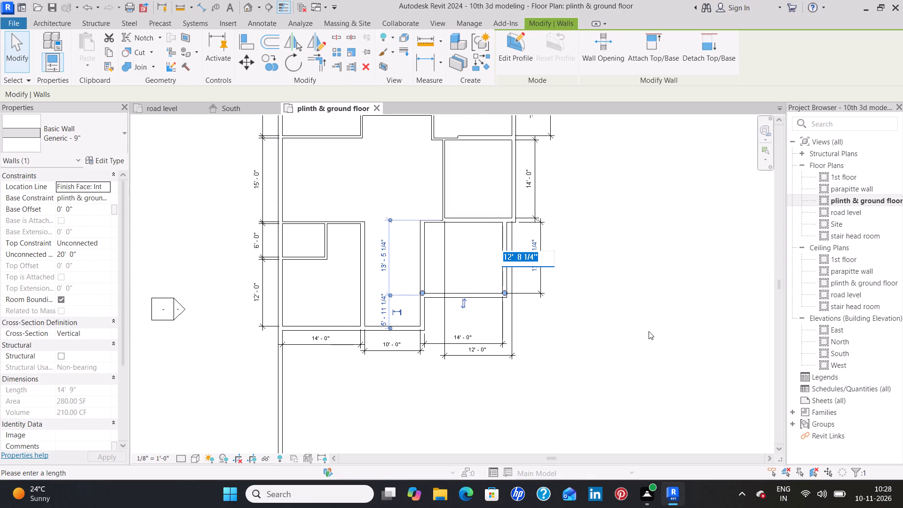
scroll(649, 331, down, 3)
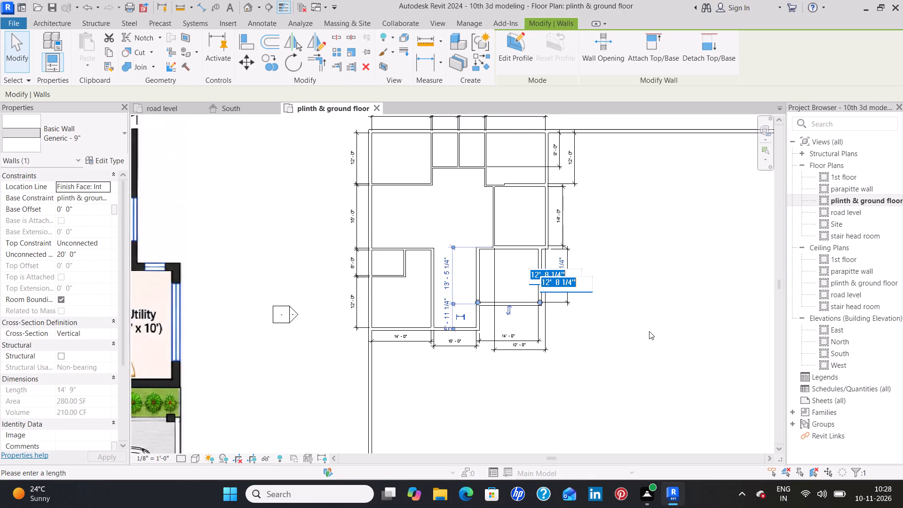
scroll(649, 331, down, 2)
scroll(649, 331, up, 6)
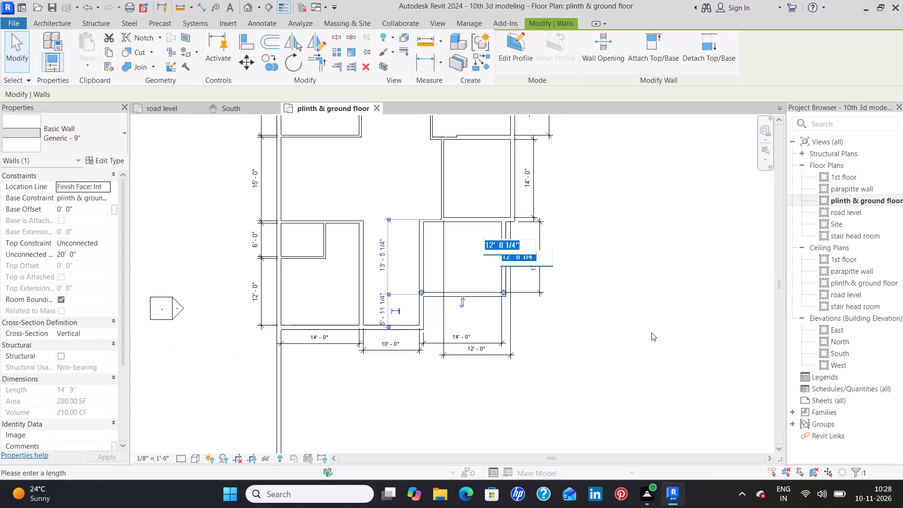
scroll(651, 333, up, 3)
key(BackSpace)
text(13')
key(Return)
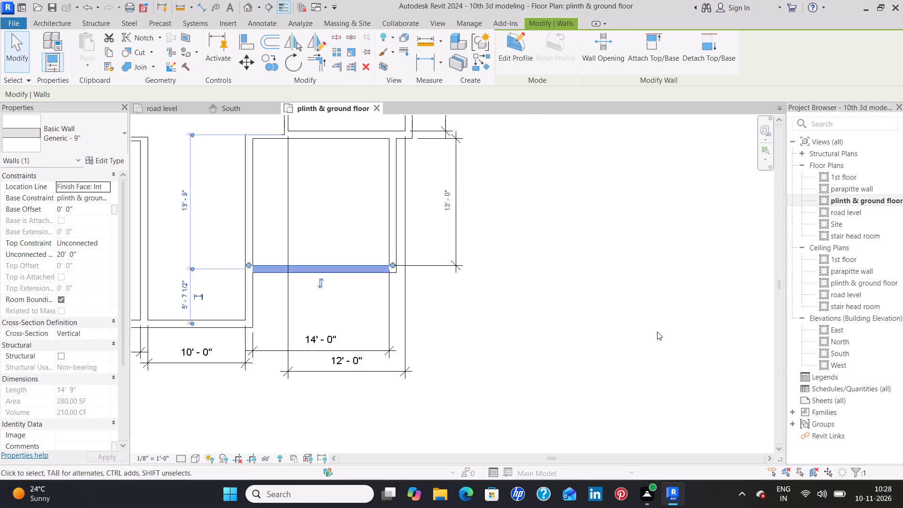
click(758, 329)
Review the modelled rooms and their dimensions against the imported floor plan image, including the planter strip beside Bedroom 2.
scroll(758, 327, down, 9)
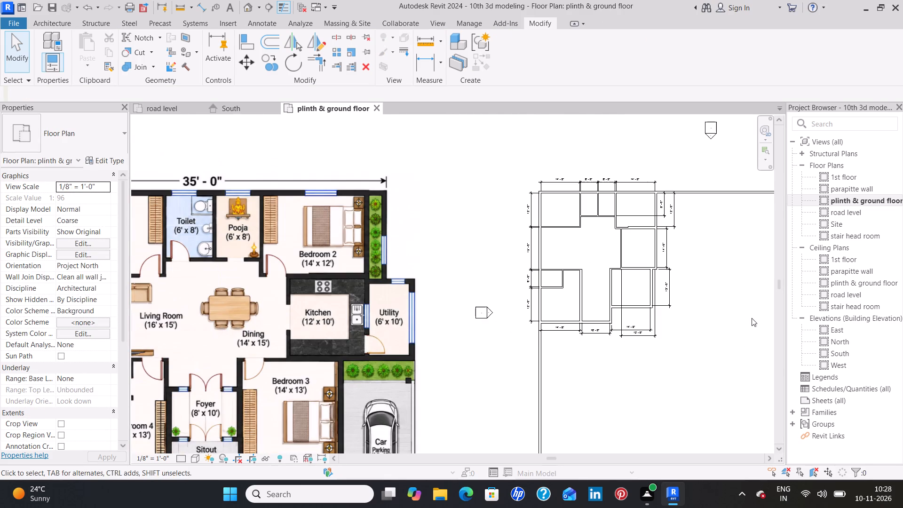
middle_drag(712, 241, 575, 295)
scroll(562, 304, down, 1)
middle_drag(563, 317, 548, 271)
scroll(548, 270, up, 2)
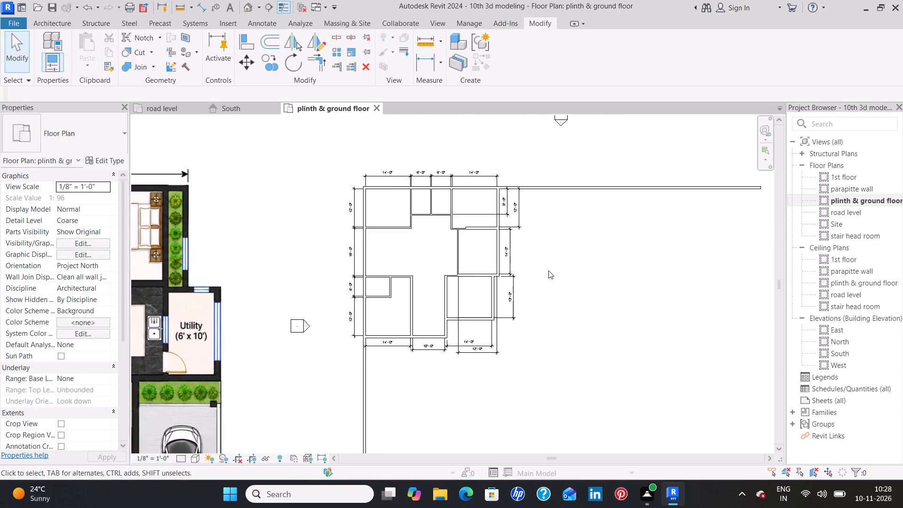
scroll(548, 270, up, 4)
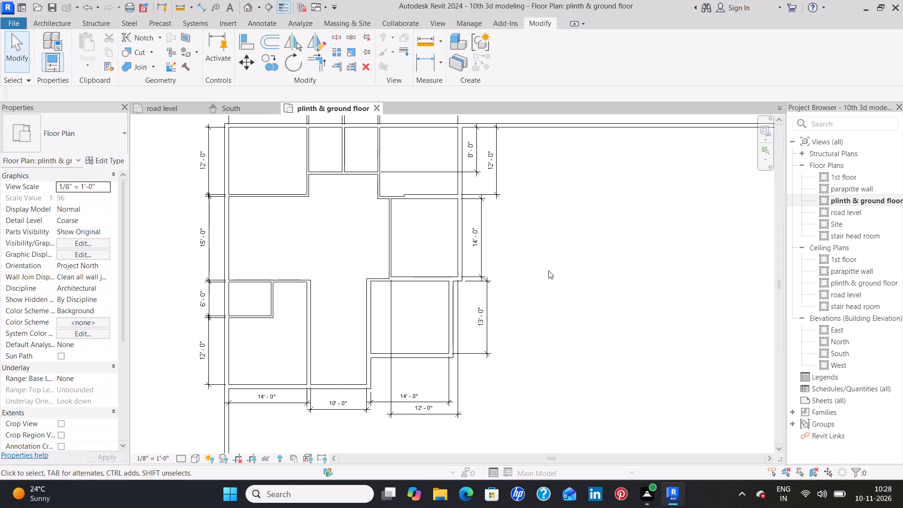
scroll(548, 270, up, 1)
middle_drag(548, 270, 553, 299)
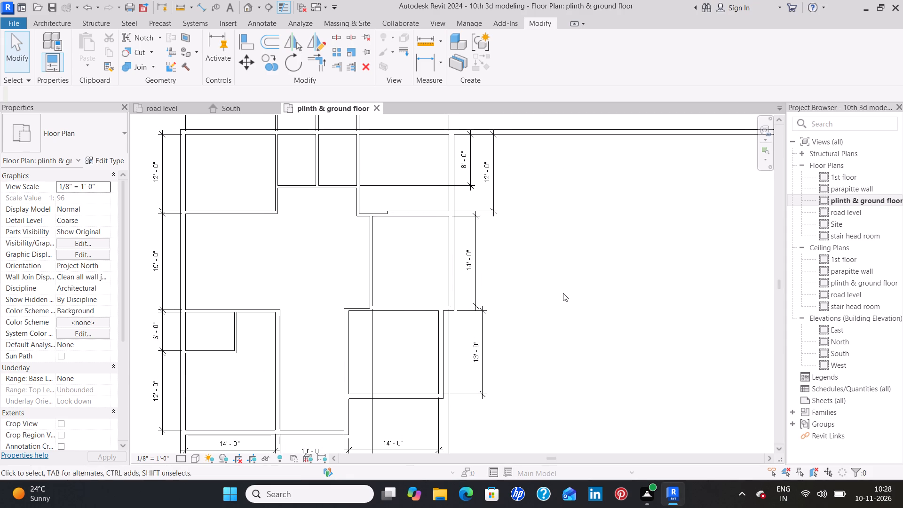
scroll(563, 293, down, 1)
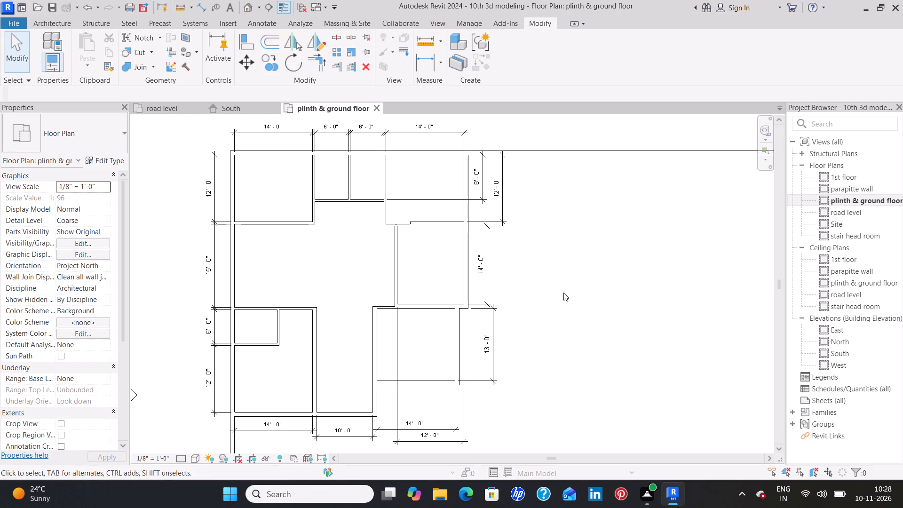
middle_drag(567, 280, 579, 255)
scroll(580, 254, down, 2)
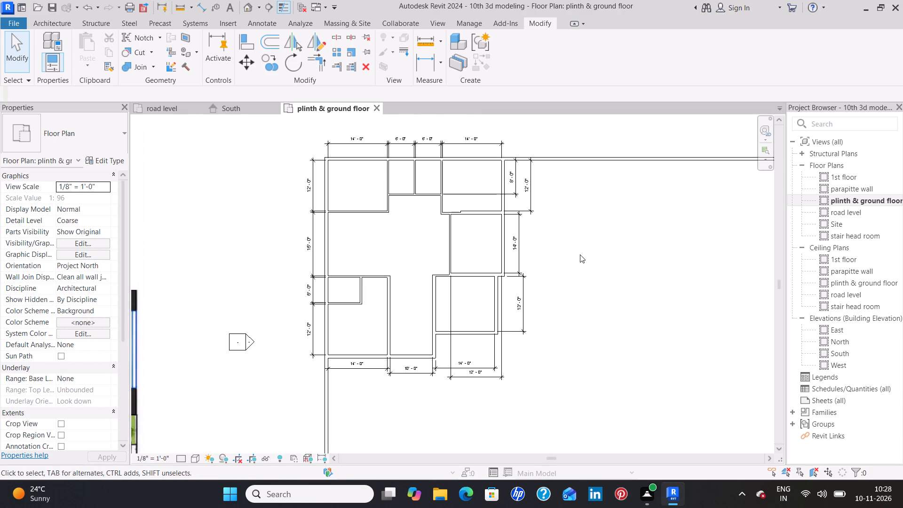
scroll(580, 254, down, 2)
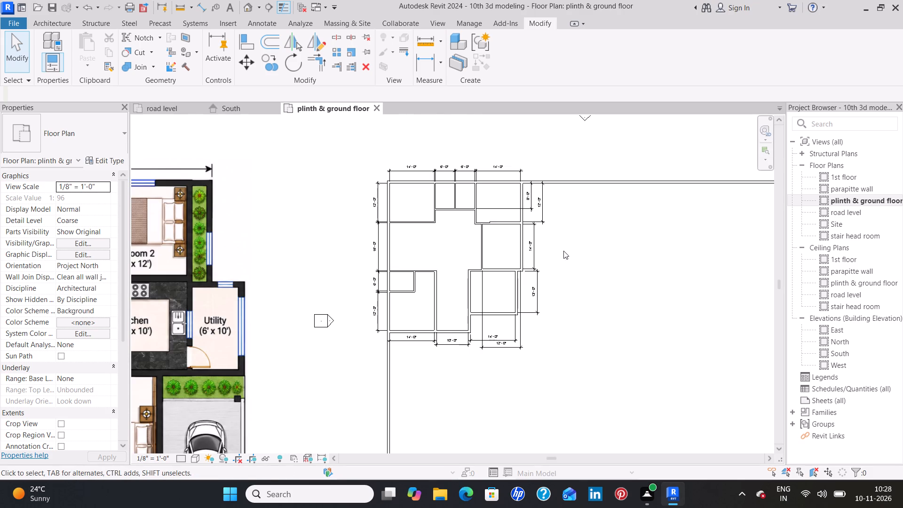
scroll(565, 253, down, 1)
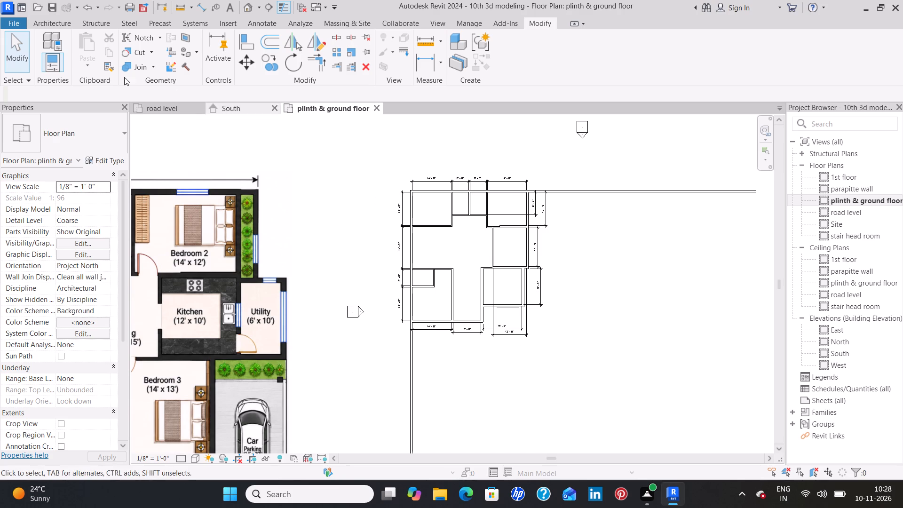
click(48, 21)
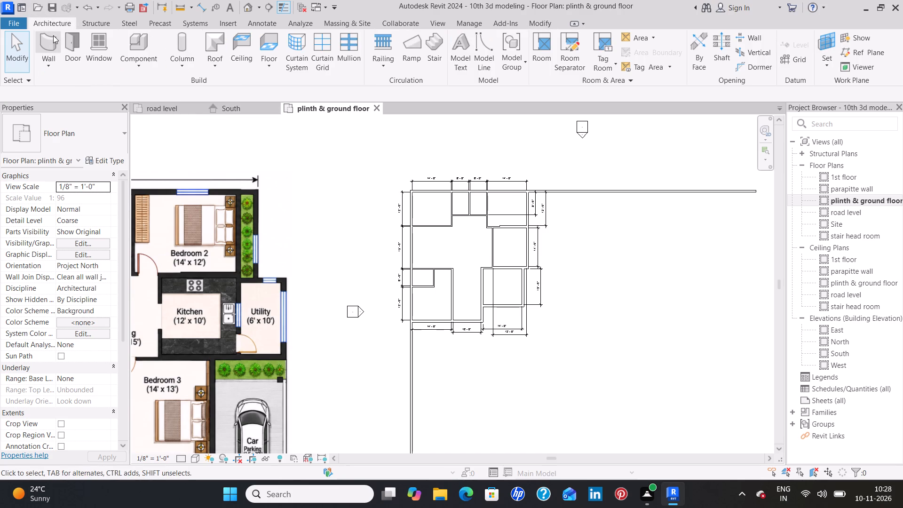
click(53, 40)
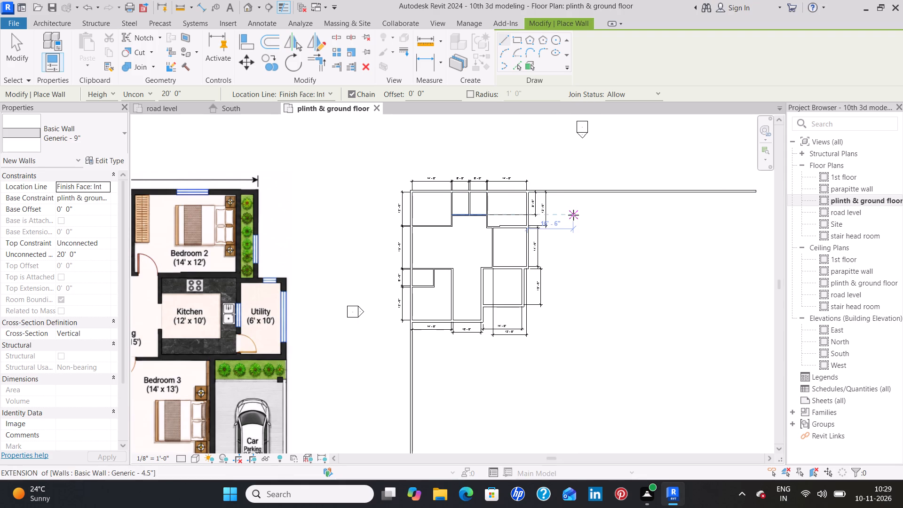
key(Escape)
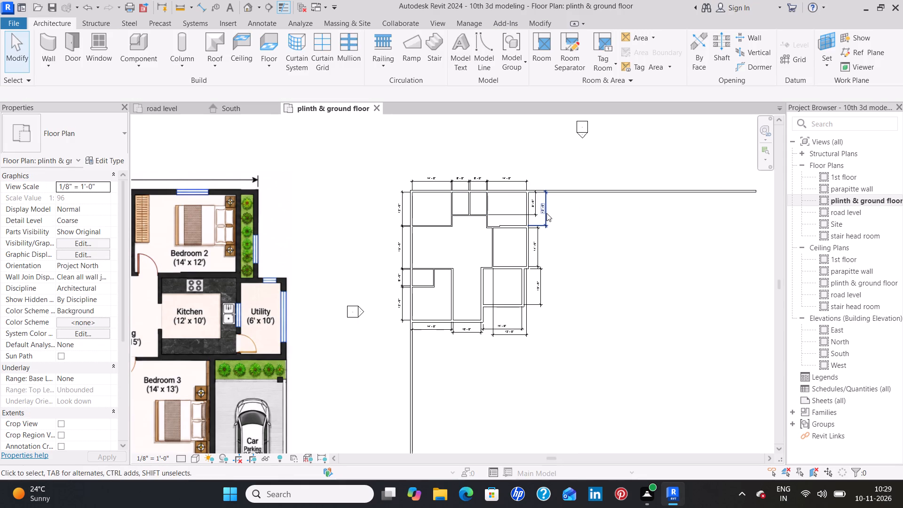
Select all the linear dimensions in the ground floor plan and delete them.
click(547, 213)
text(sa)
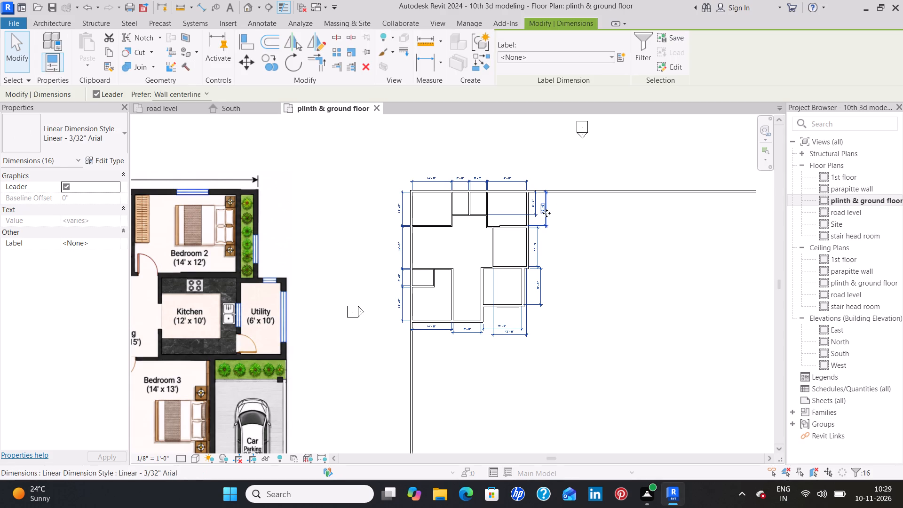
key(Delete)
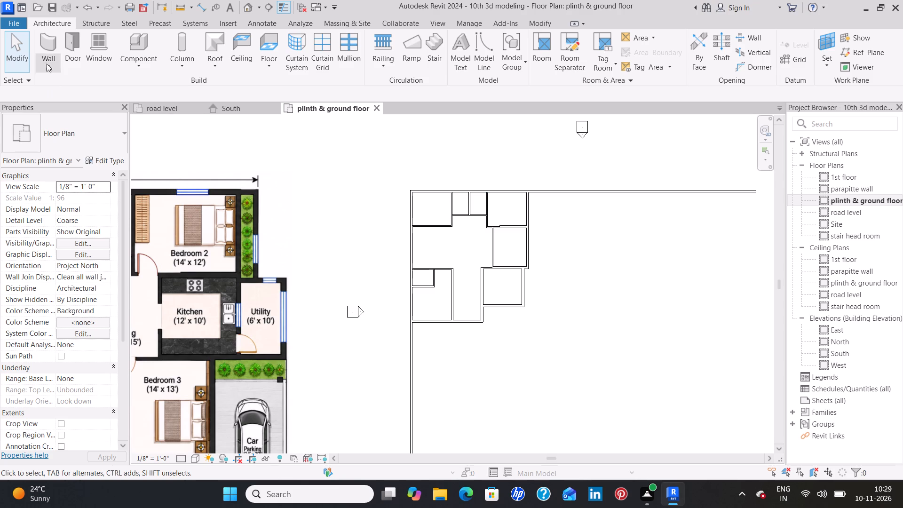
Draw a 9" wall about 13' long southward from the north wall, about 2' east of Bedroom 2's east wall.
click(48, 42)
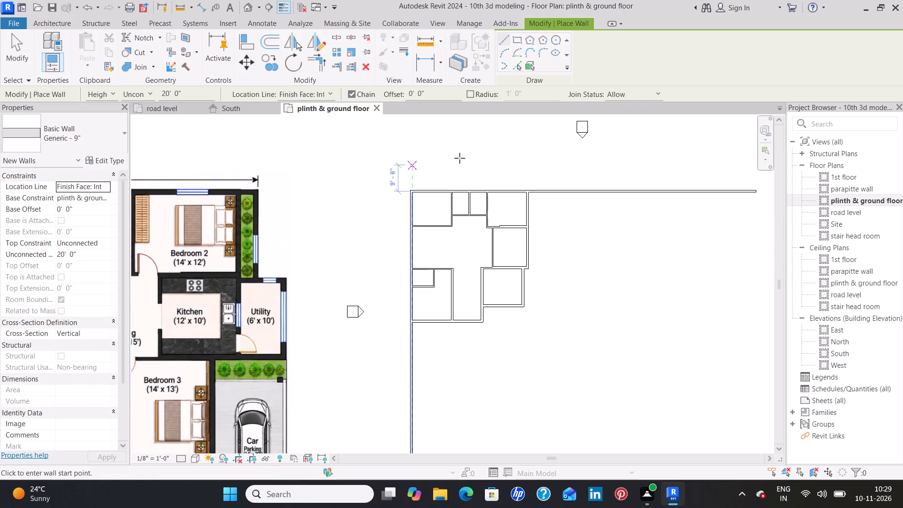
scroll(541, 193, up, 4)
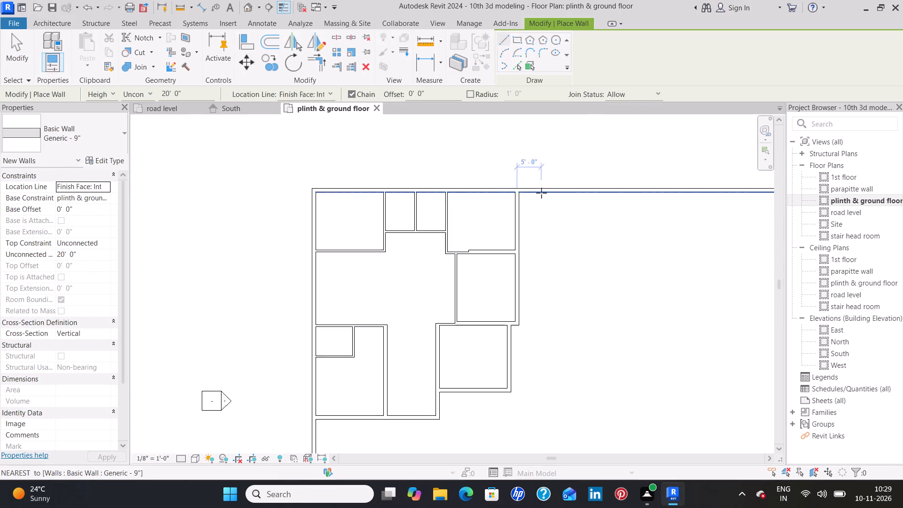
scroll(541, 193, up, 3)
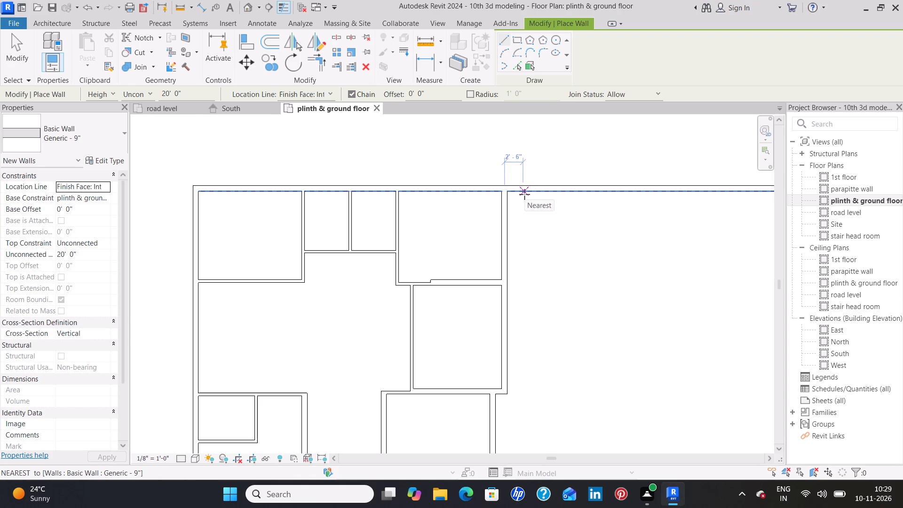
scroll(524, 194, down, 7)
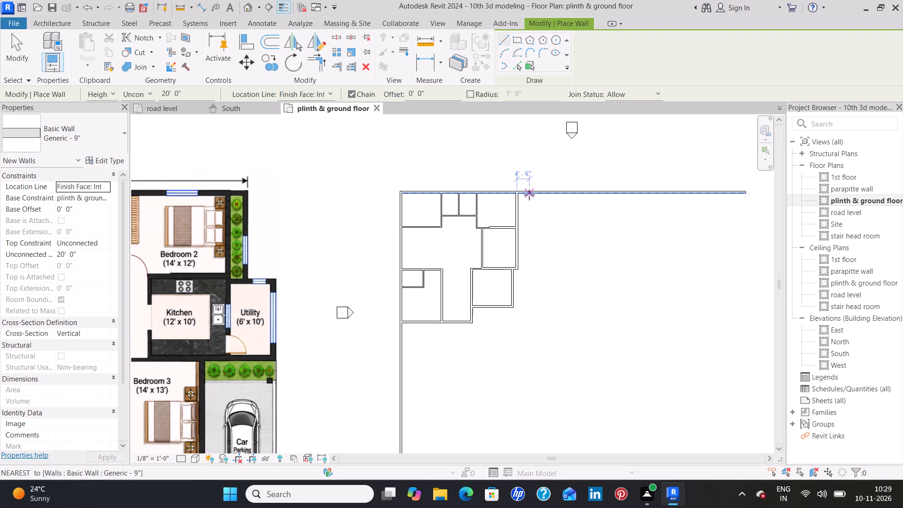
scroll(526, 195, up, 9)
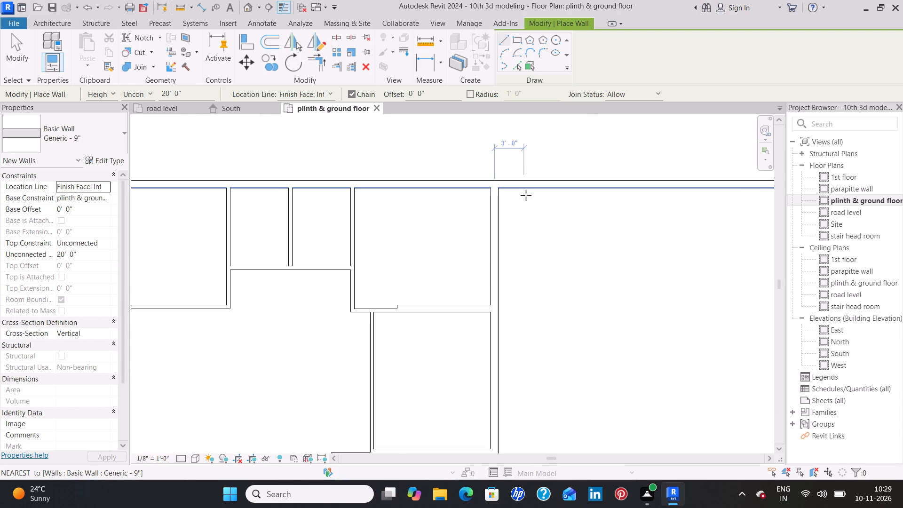
scroll(526, 195, up, 3)
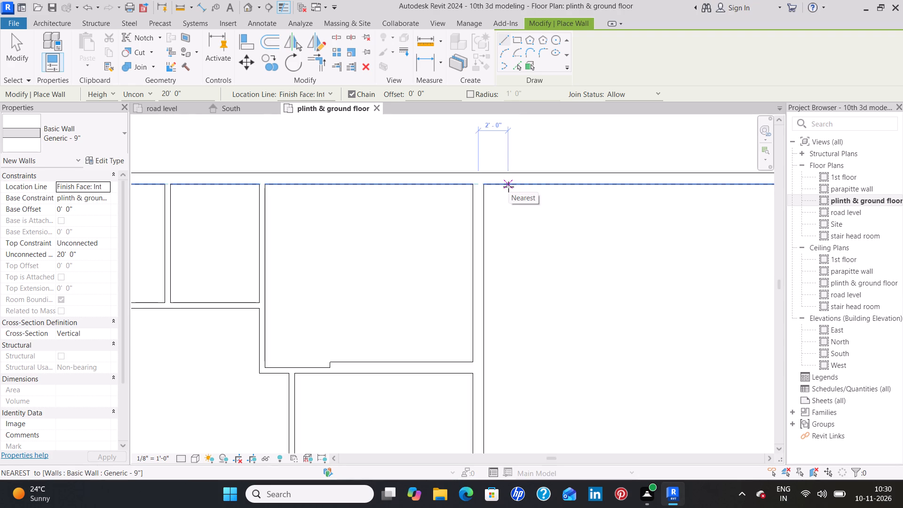
click(508, 187)
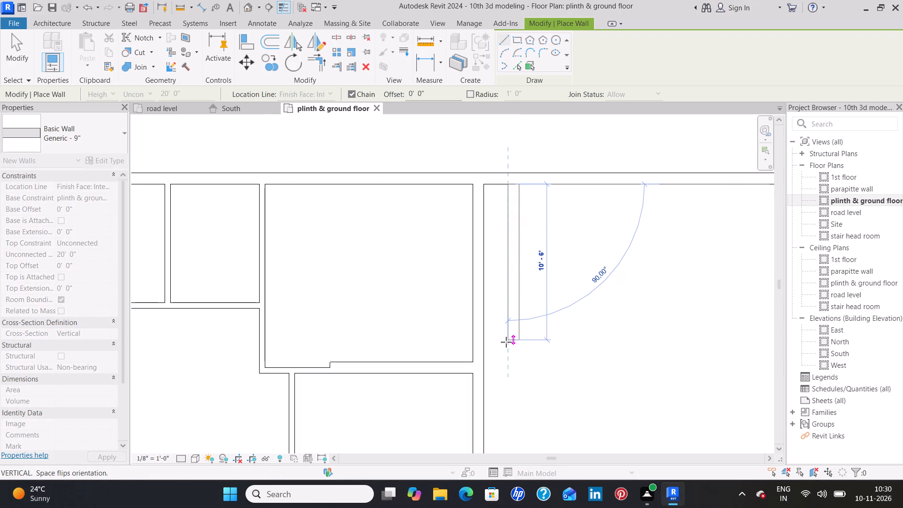
scroll(507, 362, down, 7)
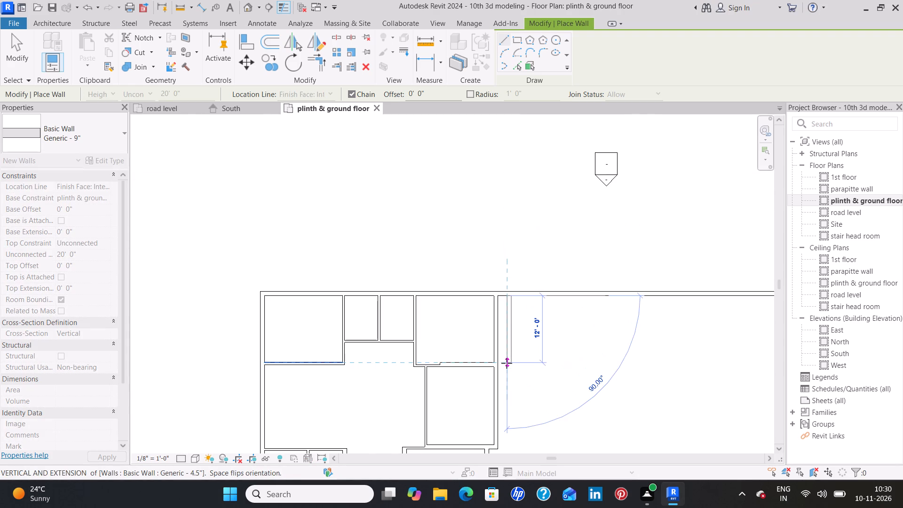
middle_drag(507, 363, 536, 218)
scroll(539, 206, down, 3)
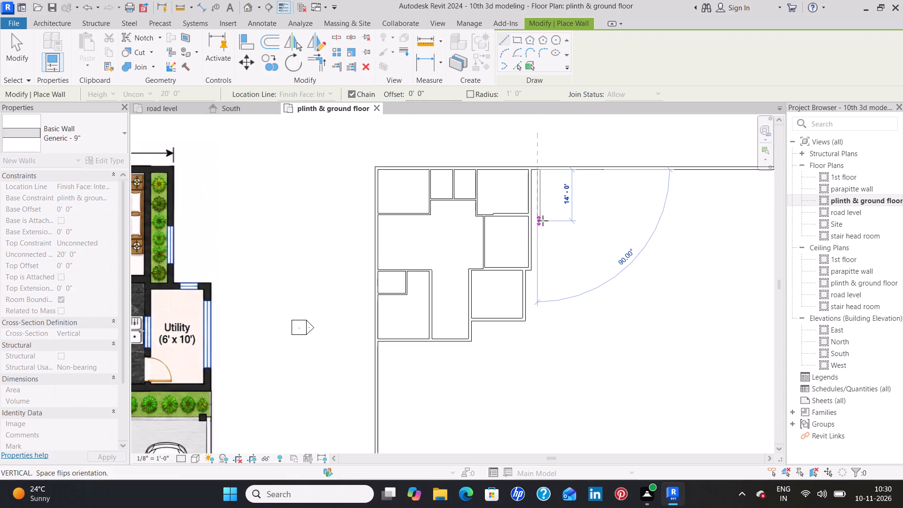
scroll(543, 221, up, 10)
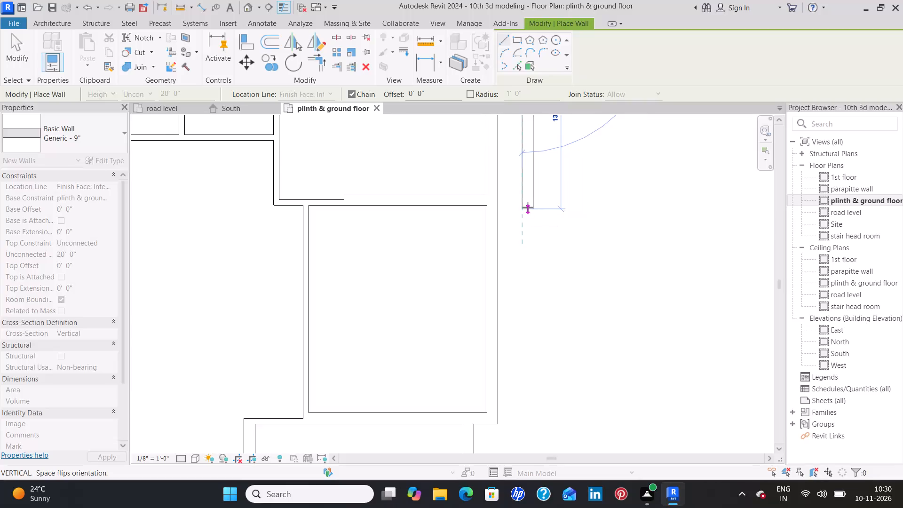
scroll(525, 206, up, 1)
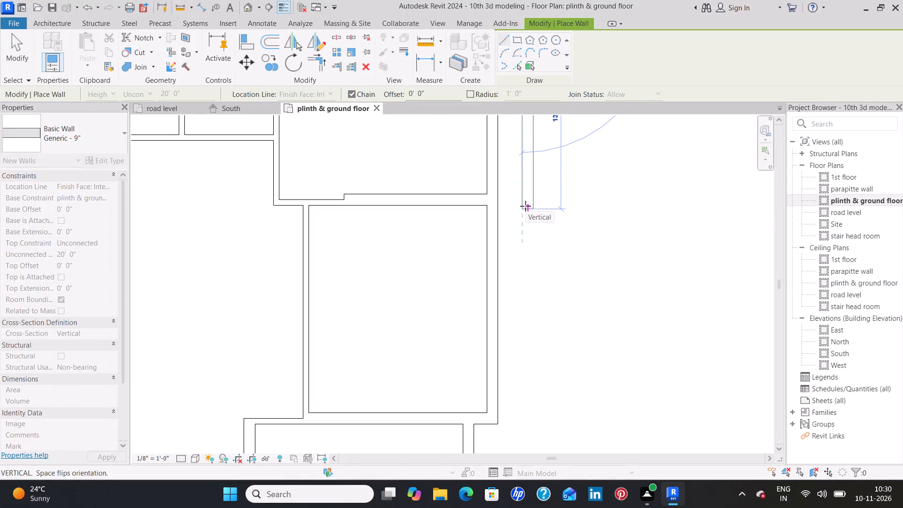
scroll(525, 206, up, 2)
click(525, 206)
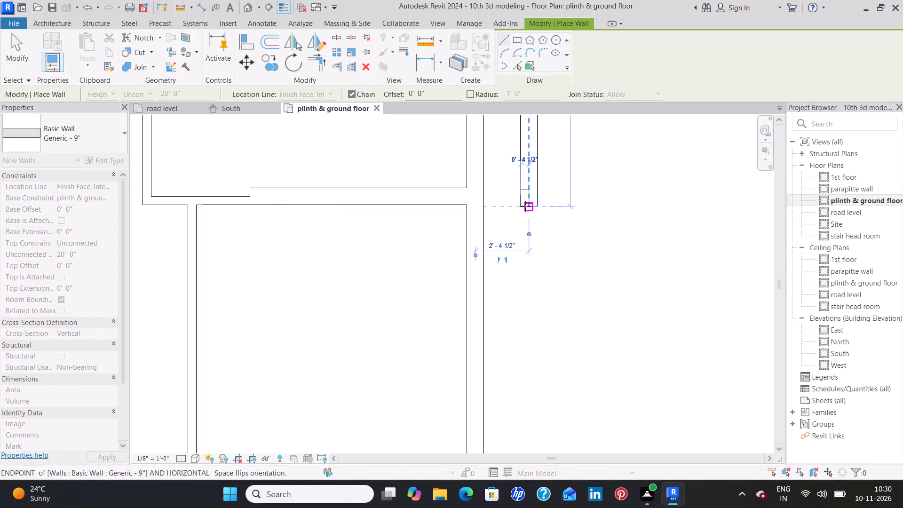
key(Escape)
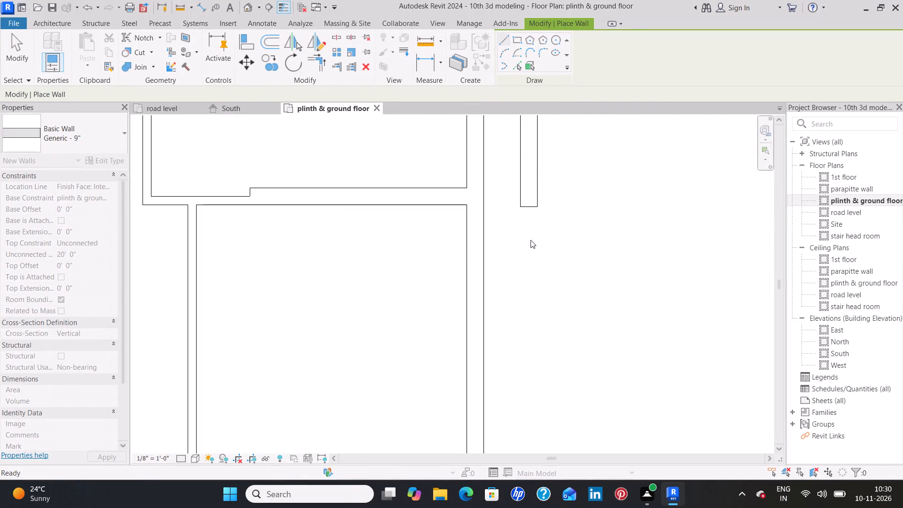
Draw the utility's 9" north wall 6'-0" eastward from the kitchen's east wall, along the south end of the planter strip wall.
scroll(518, 239, down, 13)
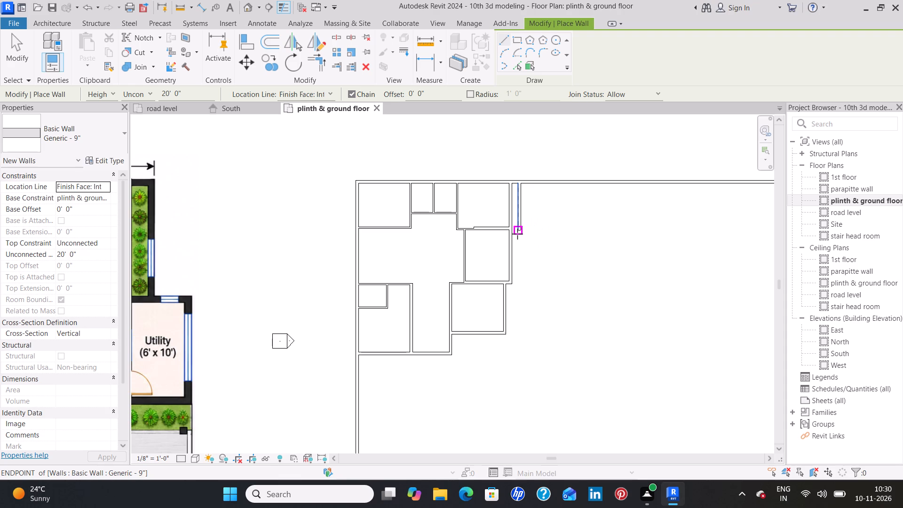
scroll(517, 234, down, 1)
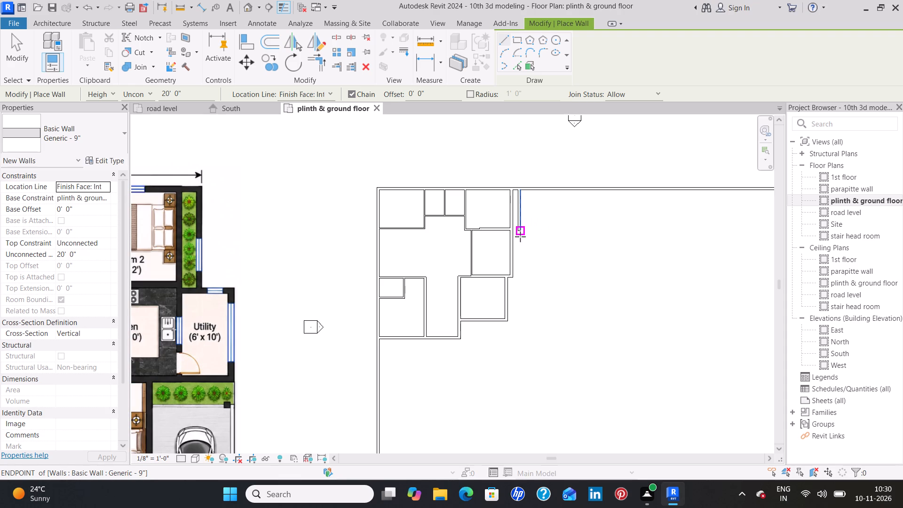
scroll(520, 236, up, 9)
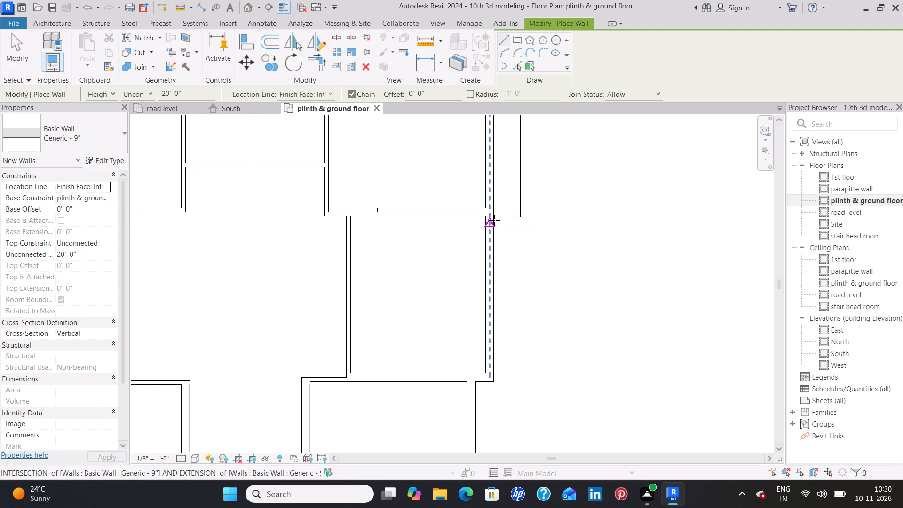
click(492, 218)
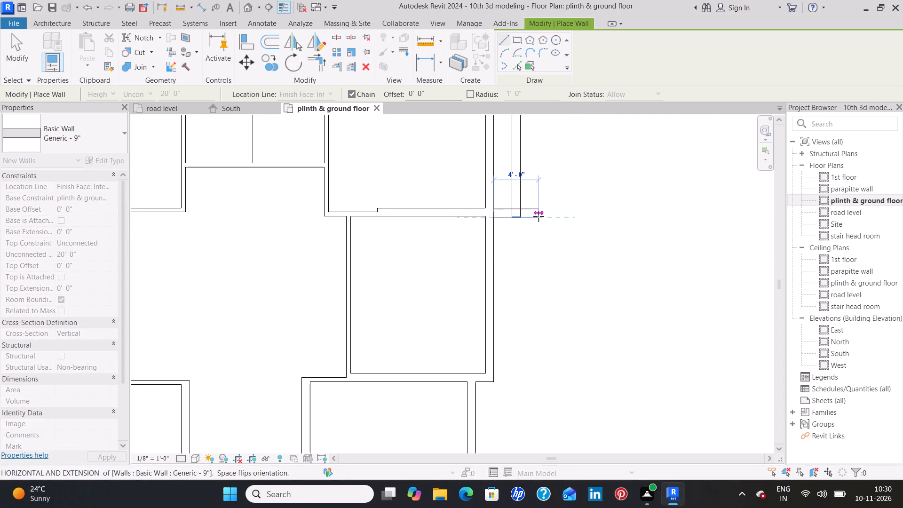
key(space)
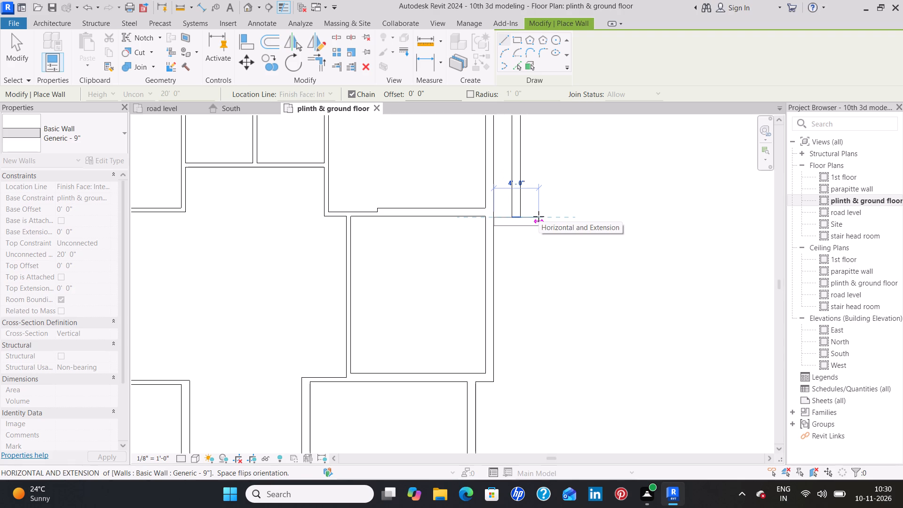
scroll(539, 215, down, 9)
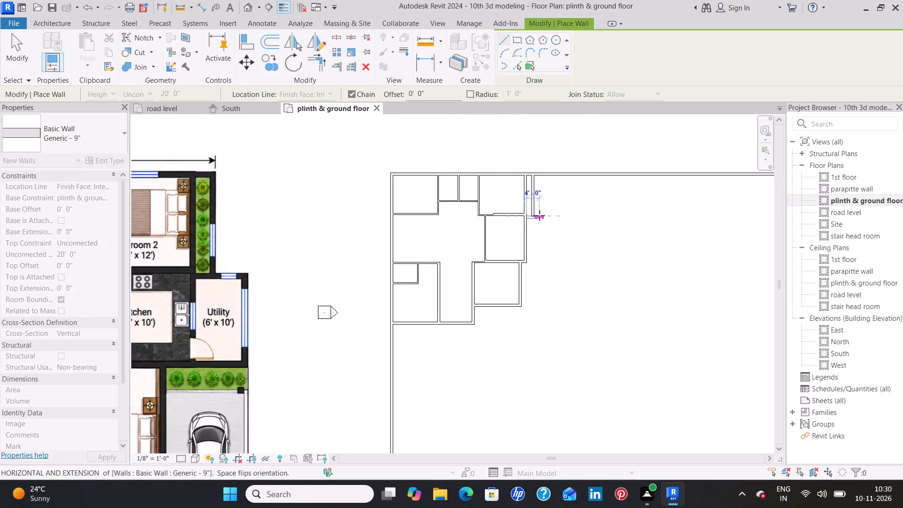
scroll(539, 215, down, 1)
scroll(539, 215, up, 10)
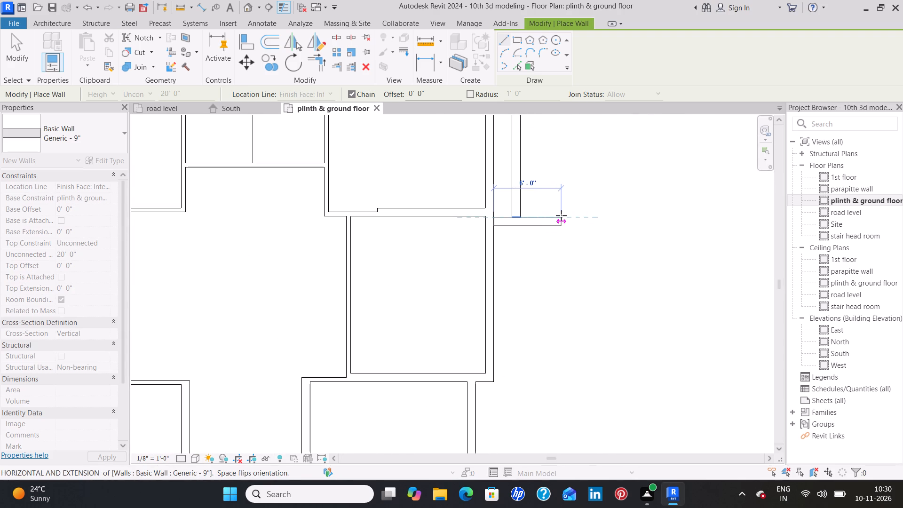
scroll(561, 215, down, 10)
scroll(561, 215, up, 2)
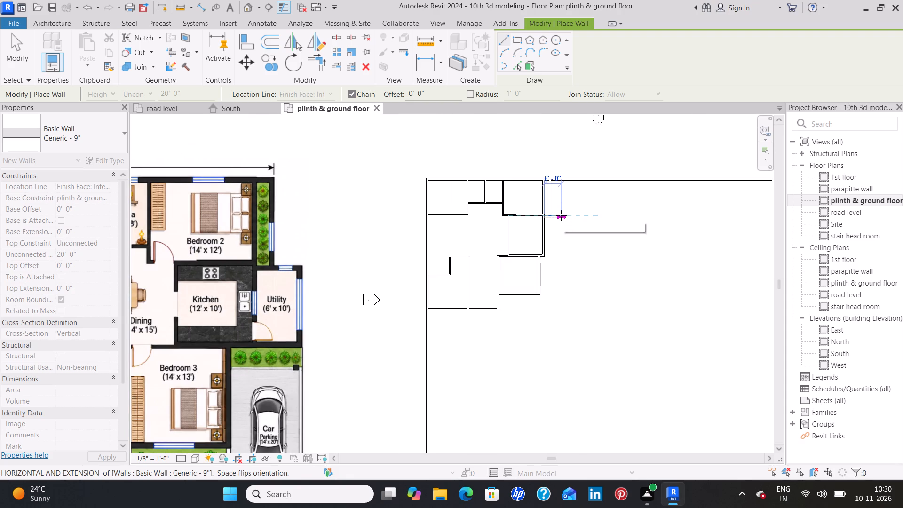
scroll(561, 215, up, 7)
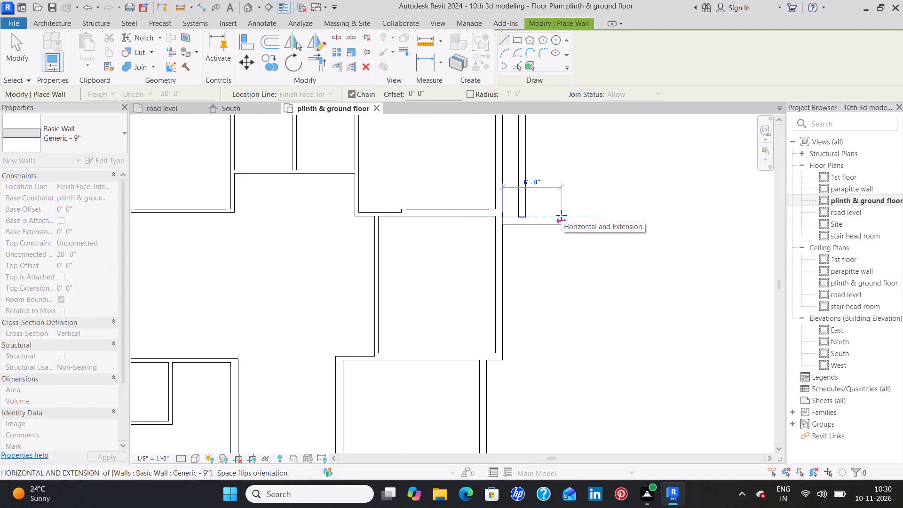
click(561, 215)
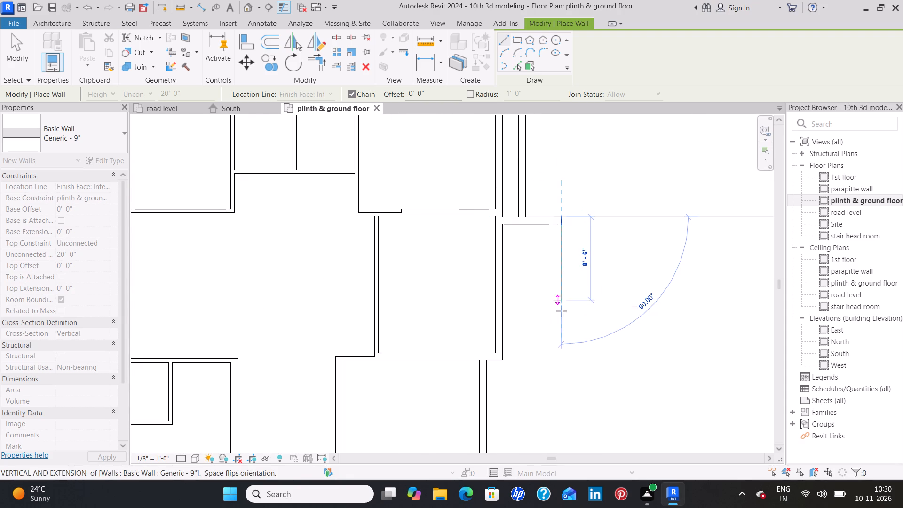
Continue with the utility's 9" east wall about 14'-8" southward, flipped outward, to the line of the kitchen's south wall.
key(space)
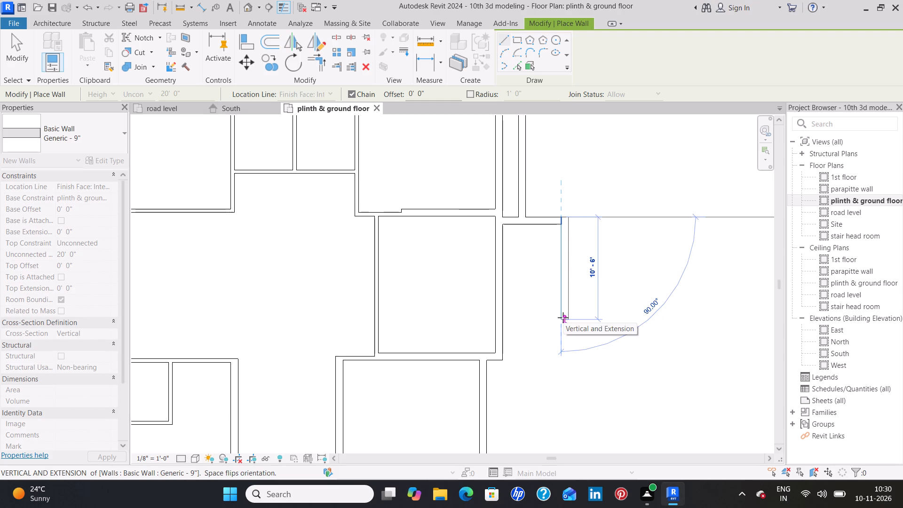
scroll(561, 333, down, 9)
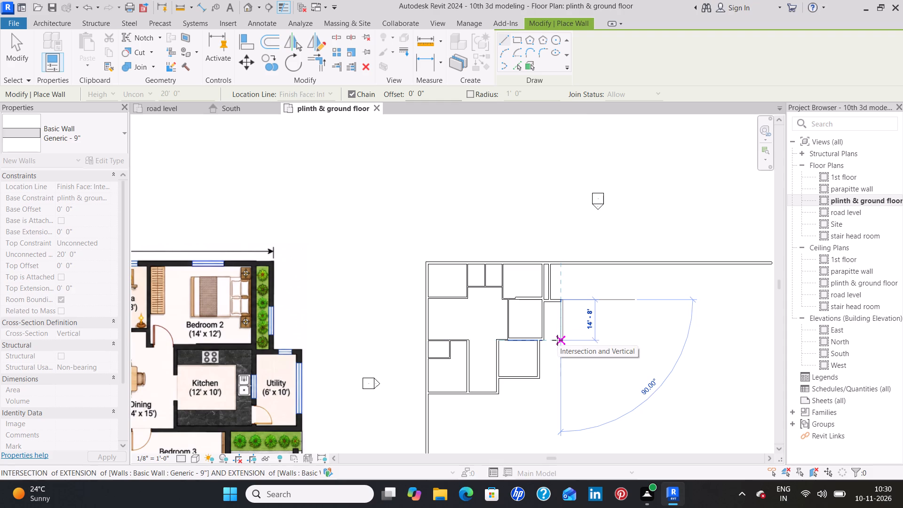
click(557, 340)
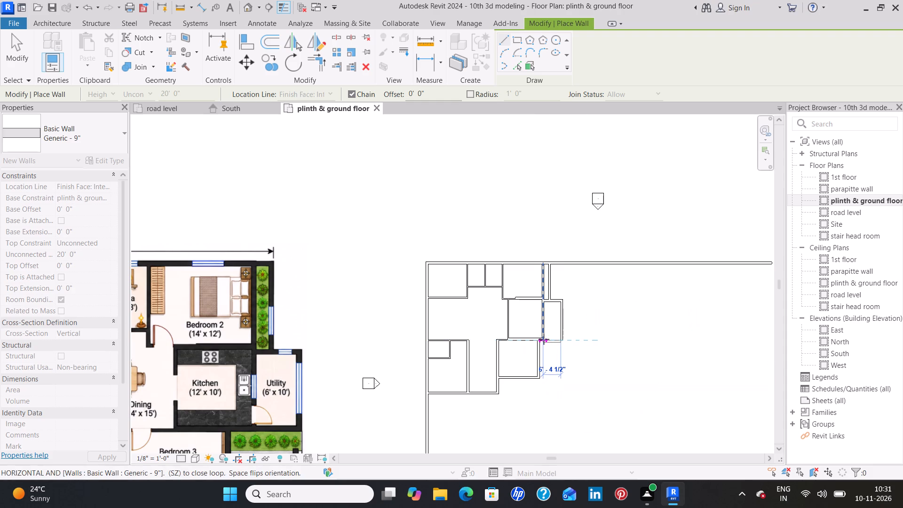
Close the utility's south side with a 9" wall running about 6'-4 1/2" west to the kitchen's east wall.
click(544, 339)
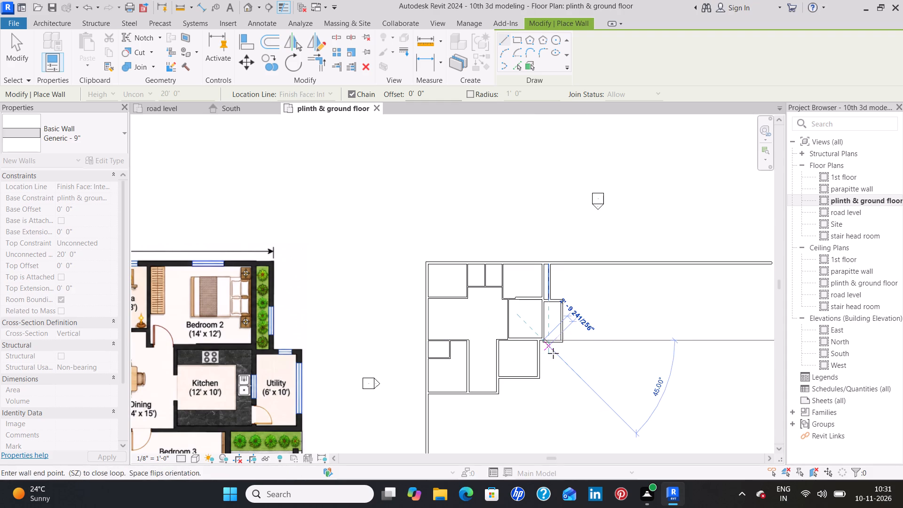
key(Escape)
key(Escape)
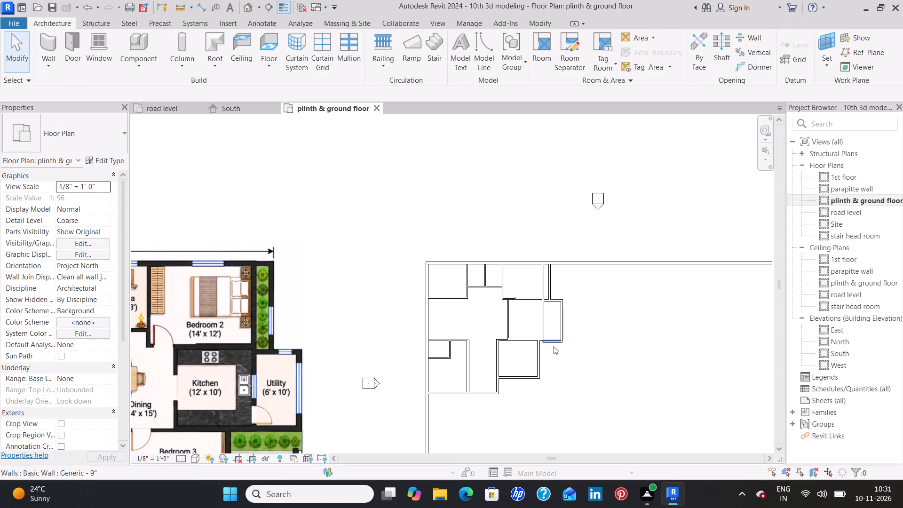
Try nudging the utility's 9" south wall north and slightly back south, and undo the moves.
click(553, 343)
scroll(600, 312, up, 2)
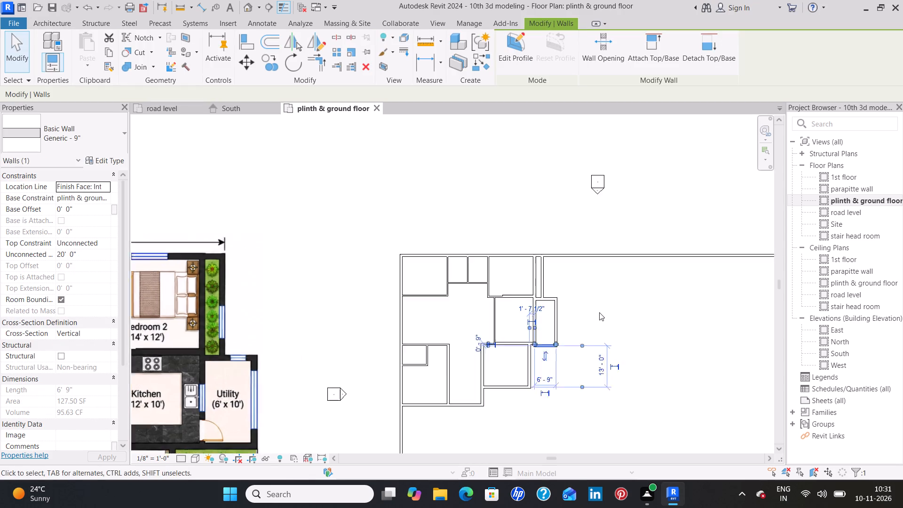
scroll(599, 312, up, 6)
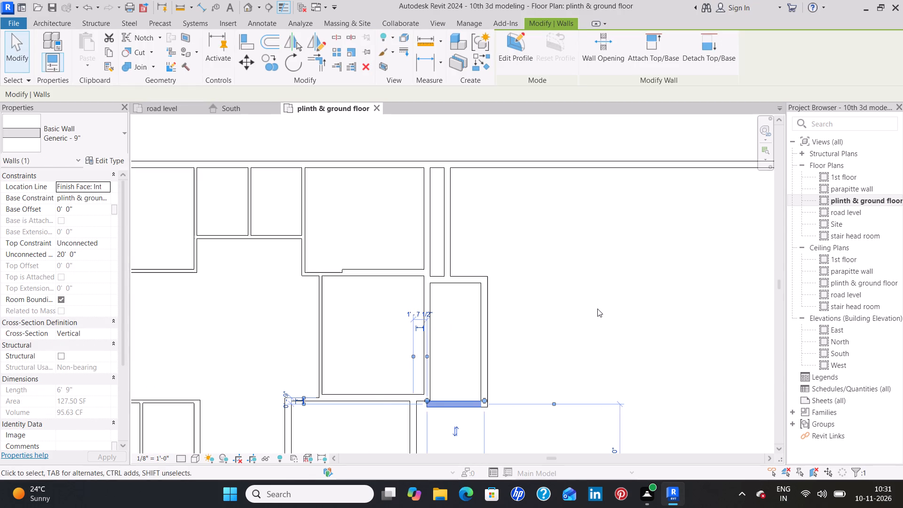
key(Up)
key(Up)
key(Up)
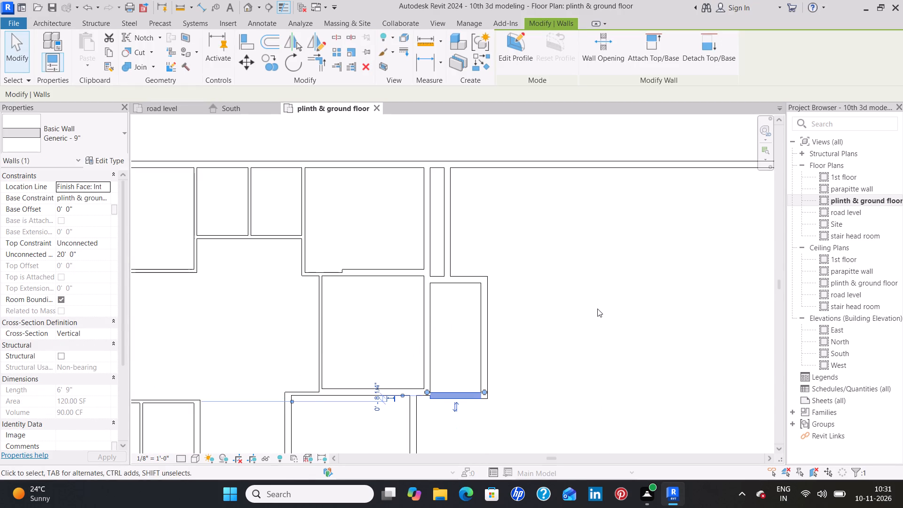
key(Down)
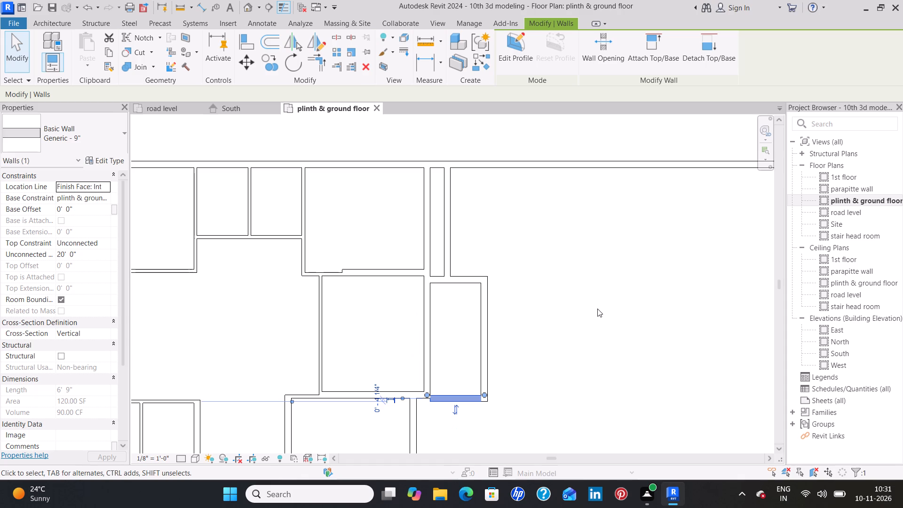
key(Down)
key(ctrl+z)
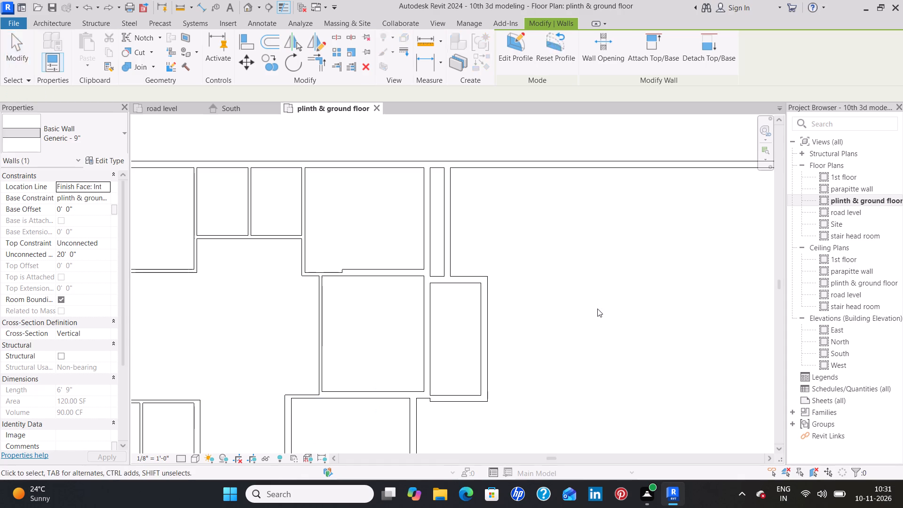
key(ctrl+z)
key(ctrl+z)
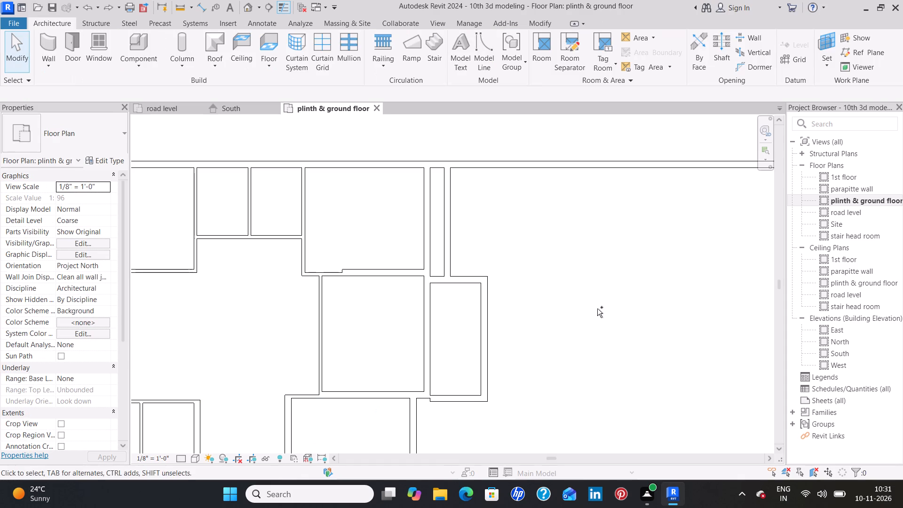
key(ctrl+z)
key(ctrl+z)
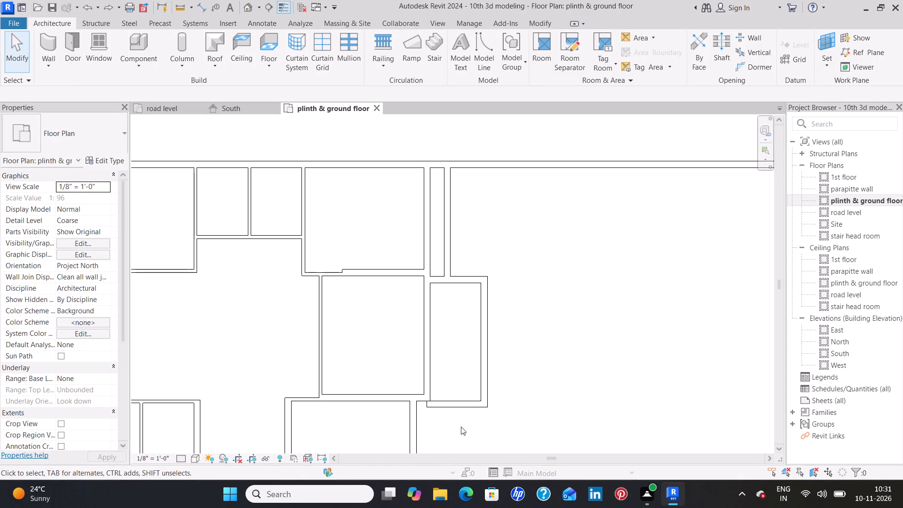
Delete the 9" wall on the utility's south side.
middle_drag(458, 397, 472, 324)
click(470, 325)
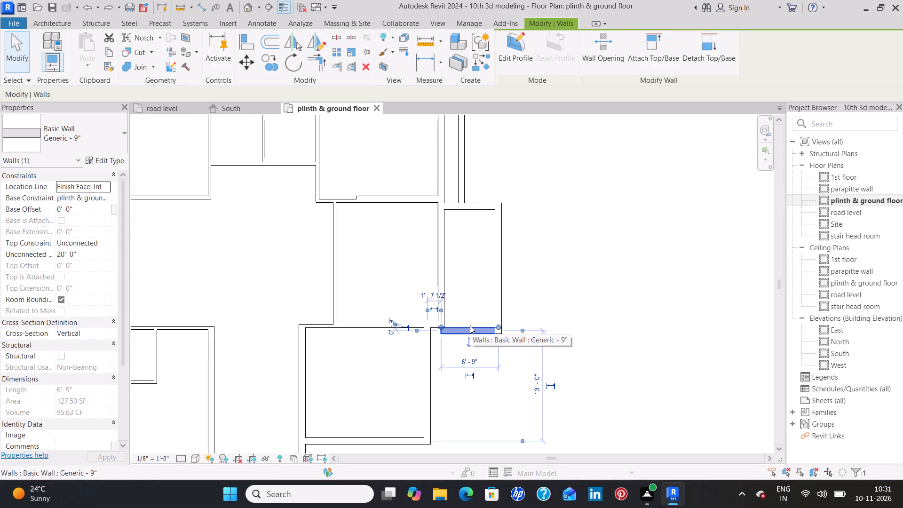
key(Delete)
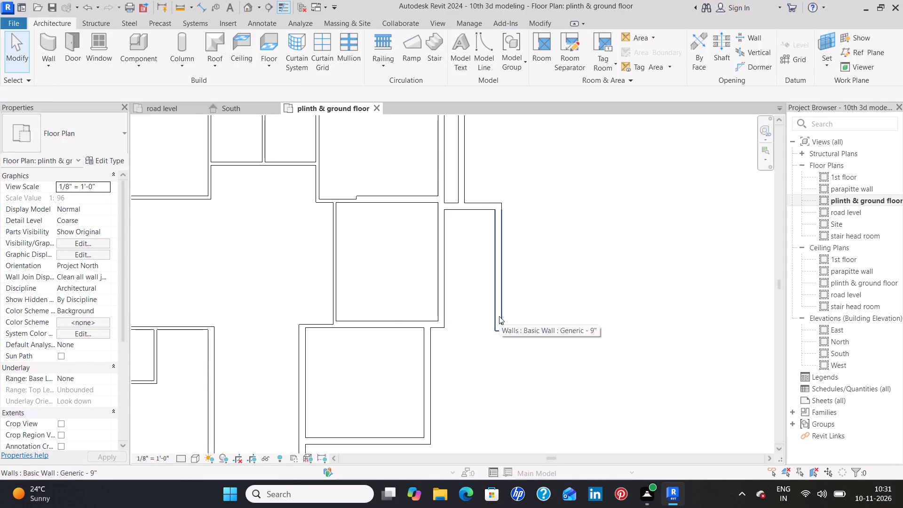
Draw a 9" utility south wall from the kitchen's southeast outer corner to the east wall, in line with the kitchen's south wall.
click(499, 316)
key(Escape)
key(w)
key(space)
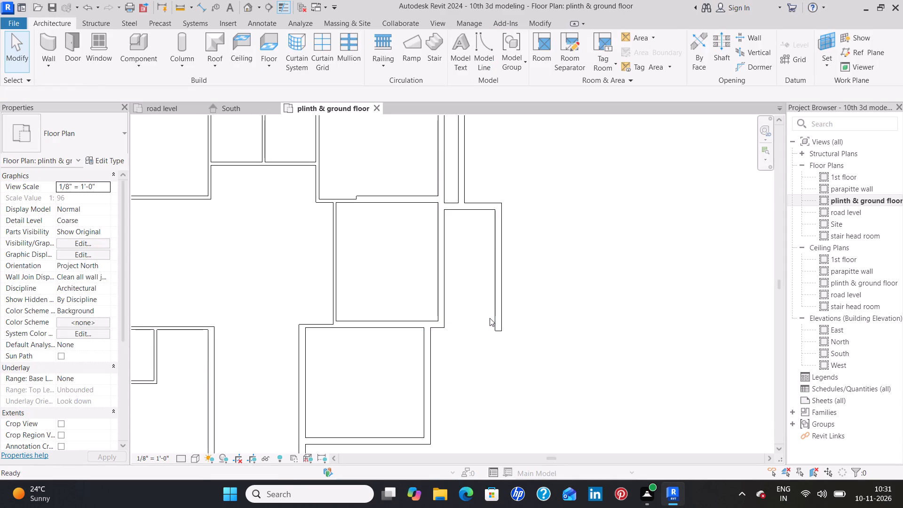
click(443, 327)
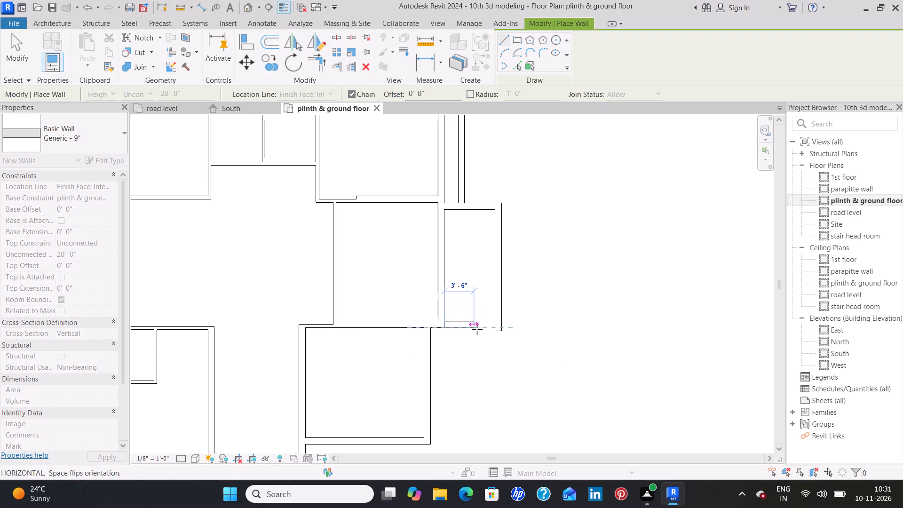
click(495, 331)
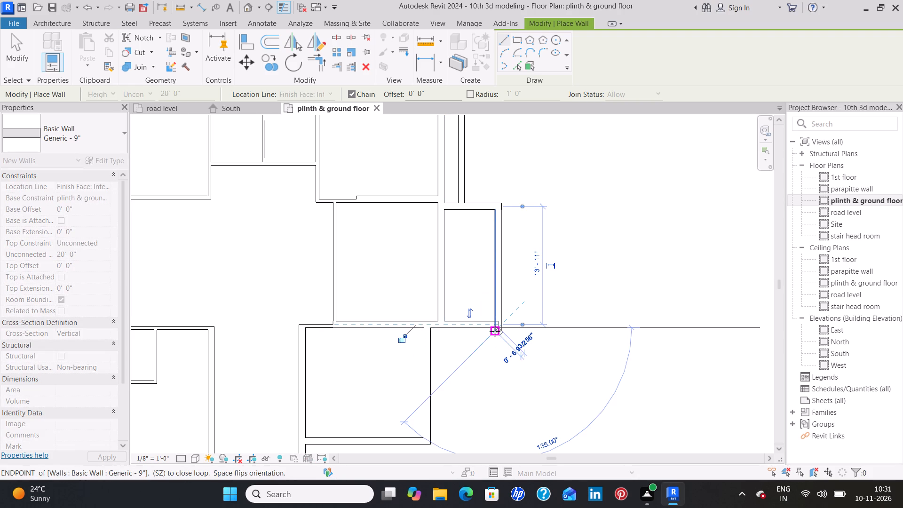
key(Escape)
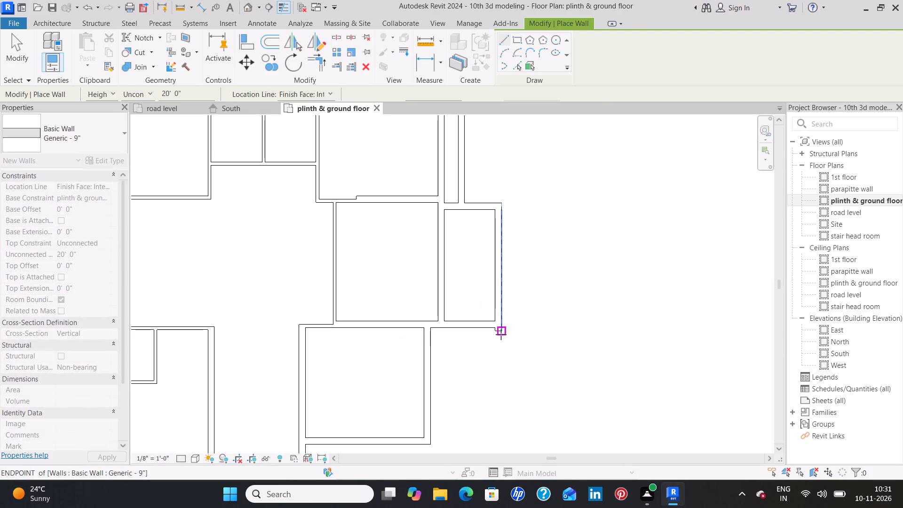
key(Escape)
Nudge the utility's east wall north until its south end is flush with the south wall's outer face, at 13'-11" long.
click(499, 331)
scroll(499, 331, up, 9)
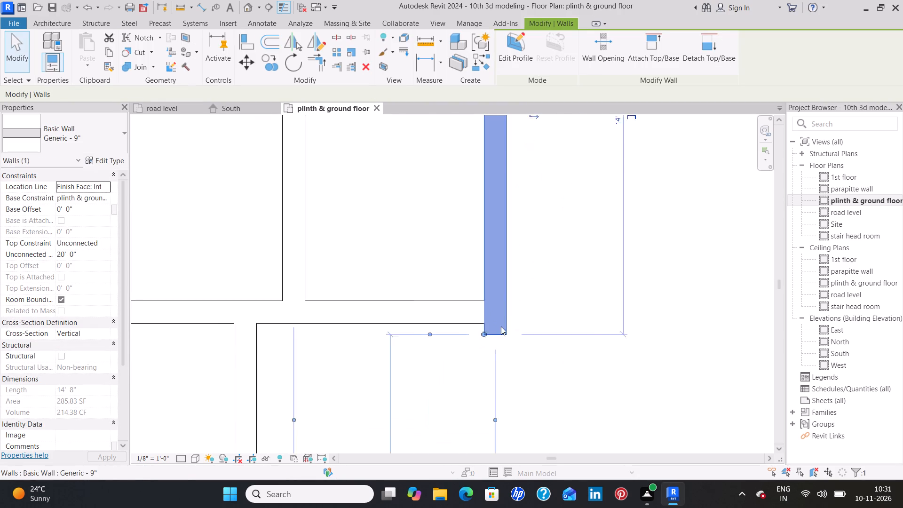
scroll(501, 326, up, 5)
key(Up)
key(Up)
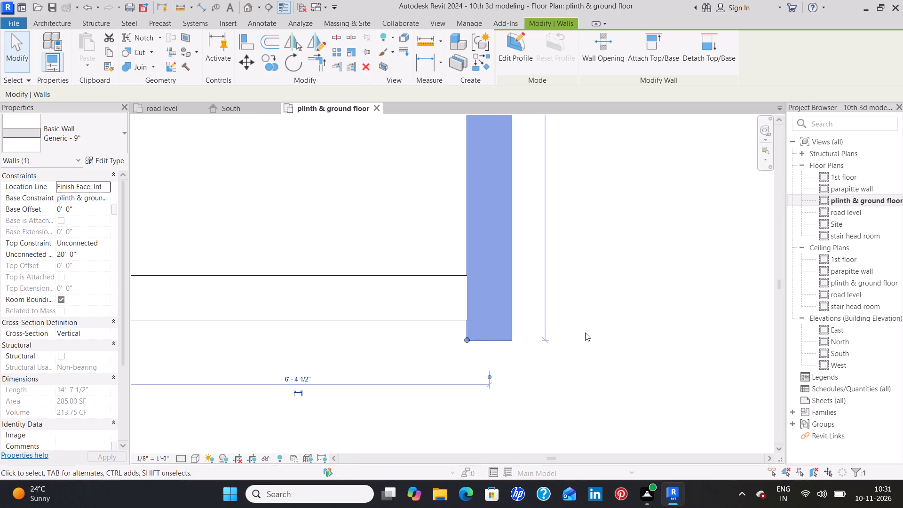
key(Up)
key(Up)
key(Up)
key(Up)
key(Up)
key(Up)
key(Up)
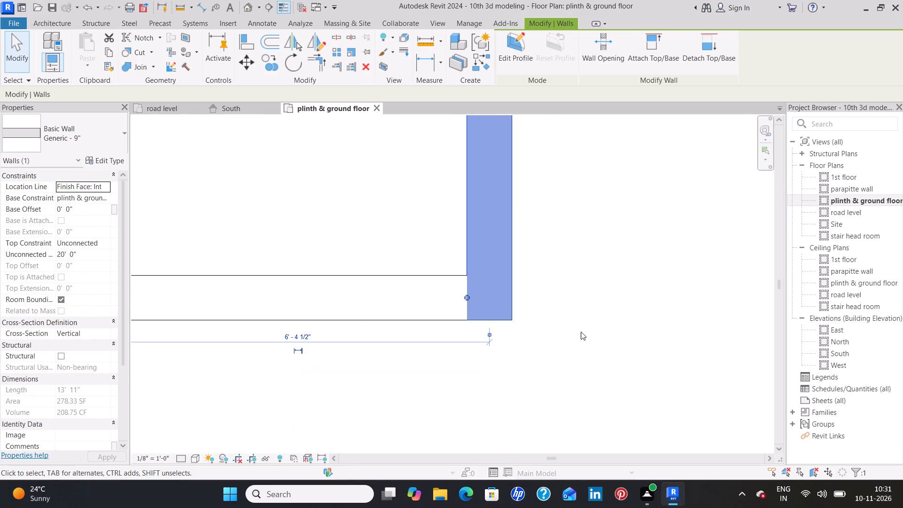
click(581, 332)
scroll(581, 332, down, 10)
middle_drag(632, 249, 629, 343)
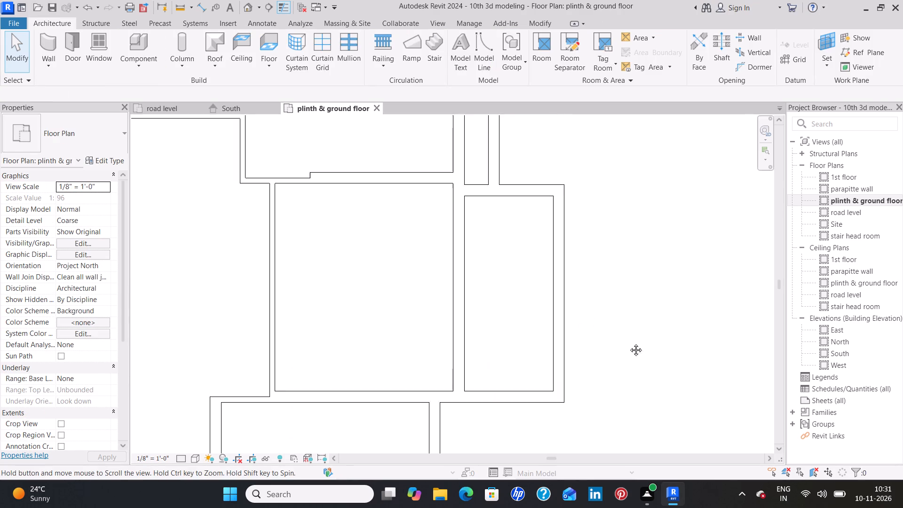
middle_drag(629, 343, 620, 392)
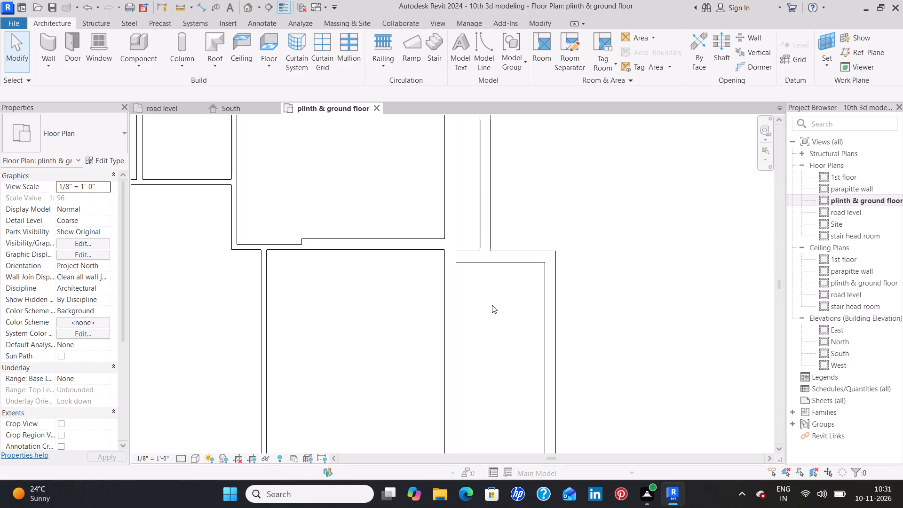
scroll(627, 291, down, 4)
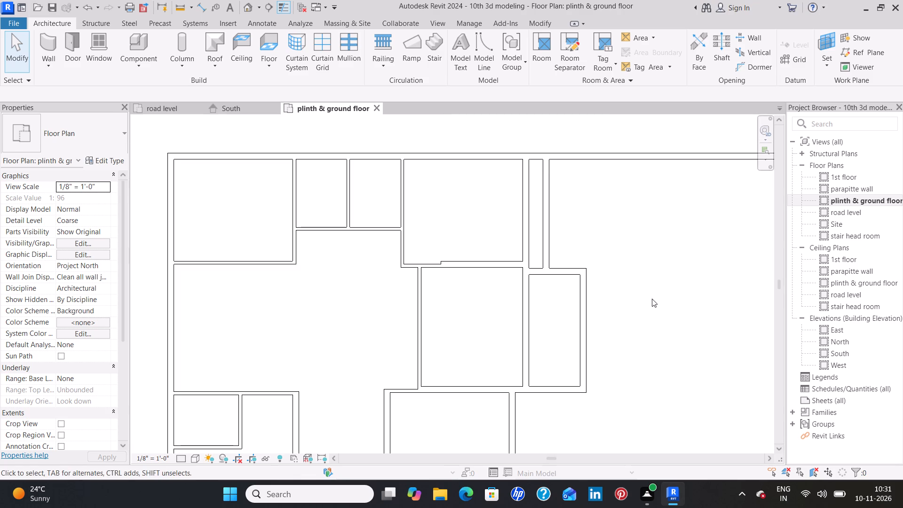
Examine the modelled walls south of the utility against the reference plan's front gardens and car parking.
middle_drag(656, 320, 643, 262)
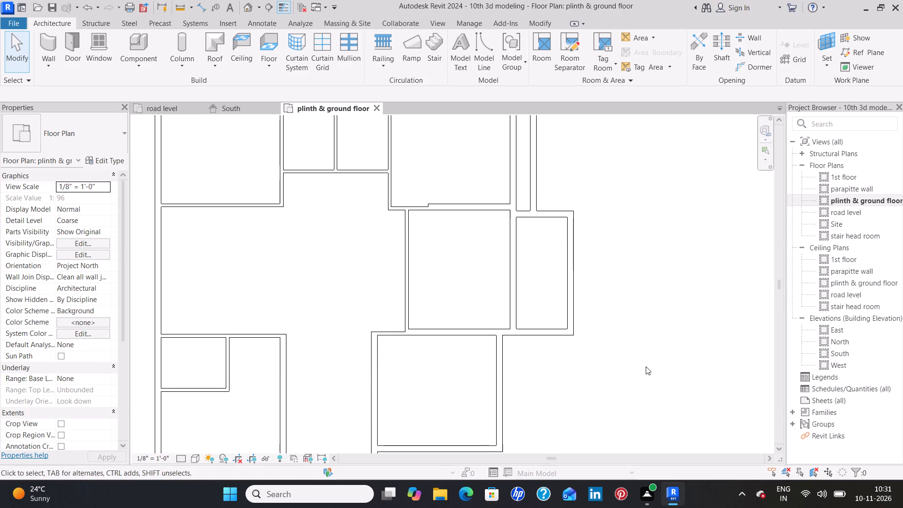
middle_drag(645, 366, 658, 302)
scroll(661, 294, down, 3)
middle_drag(642, 338, 658, 284)
scroll(658, 283, down, 4)
middle_drag(645, 309, 617, 230)
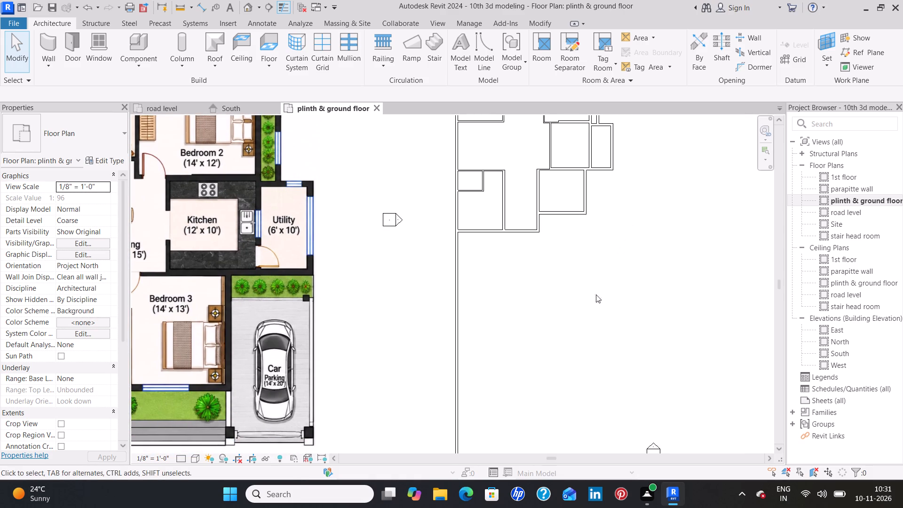
middle_drag(584, 298, 584, 270)
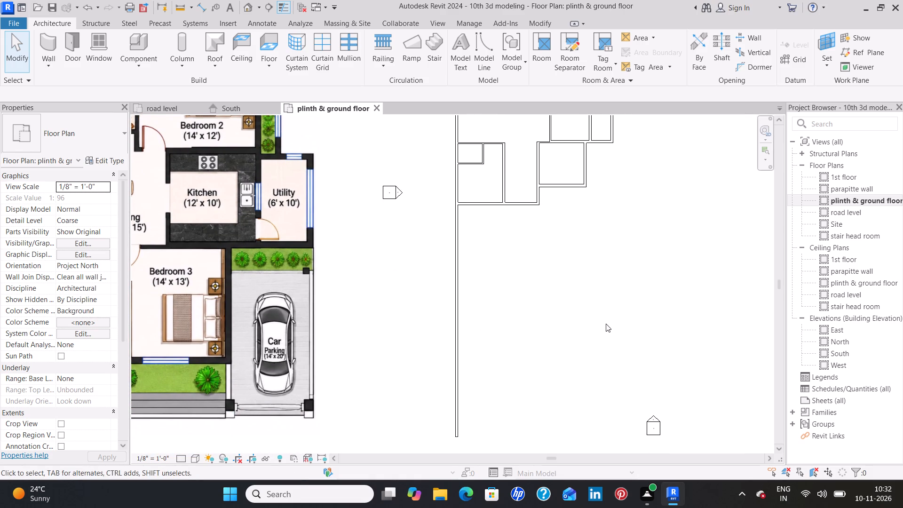
scroll(619, 299, down, 3)
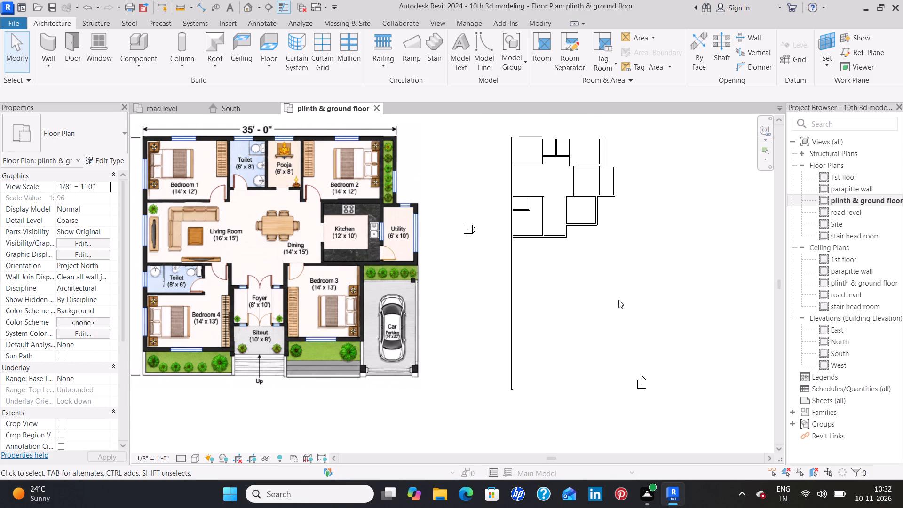
middle_drag(618, 300, 616, 273)
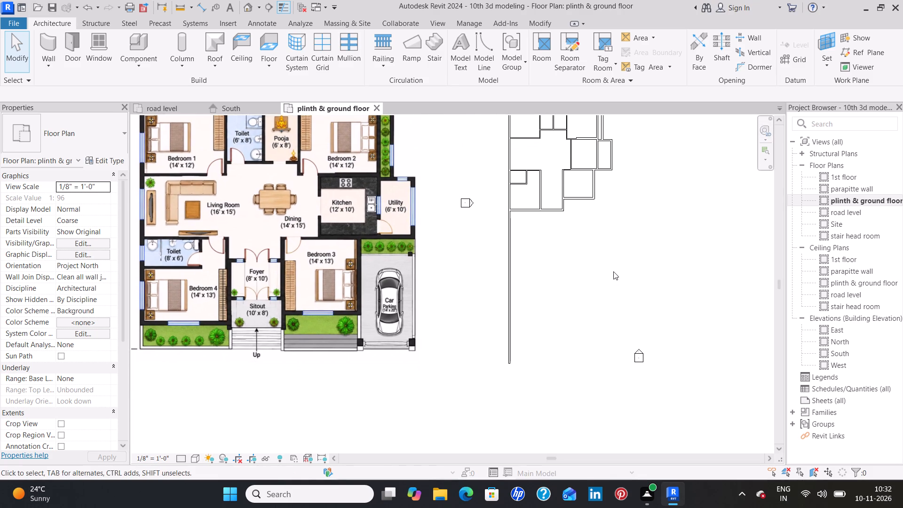
Draw Generic - 4.5" walls from the utility's southeast outer corner south past the bedrooms and 49'-0" west to the 9" west wall.
click(45, 43)
click(103, 145)
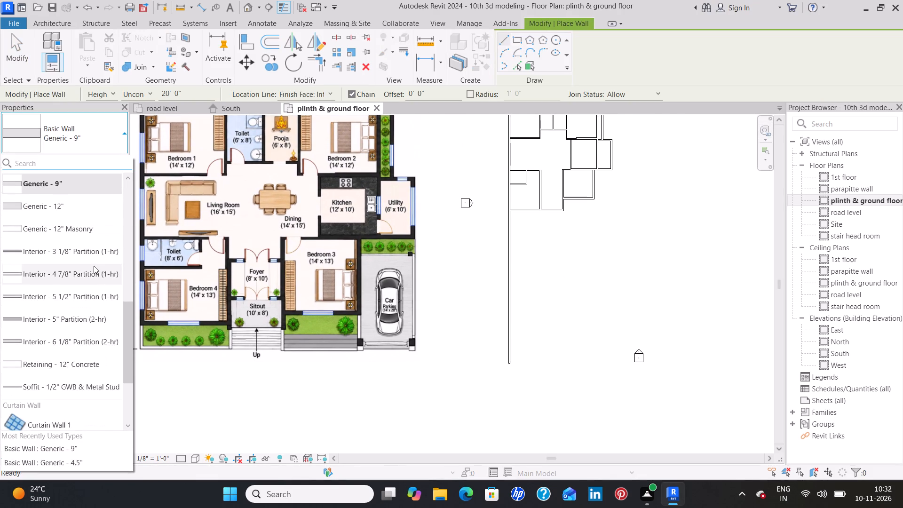
scroll(94, 266, up, 4)
click(86, 297)
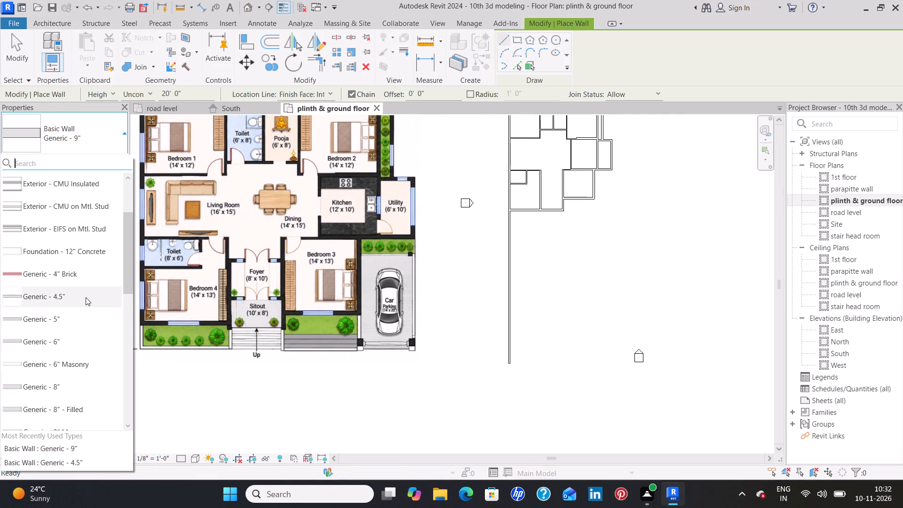
scroll(623, 196, up, 8)
middle_drag(620, 187, 623, 254)
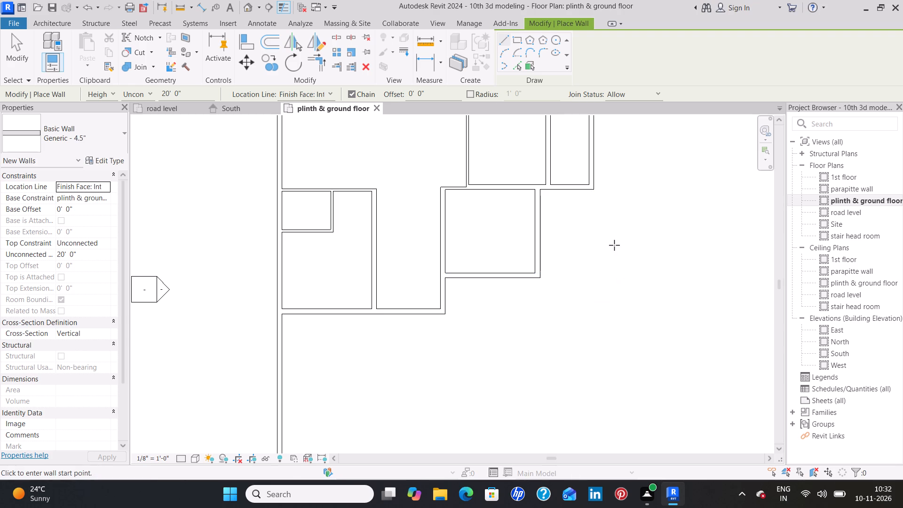
click(594, 191)
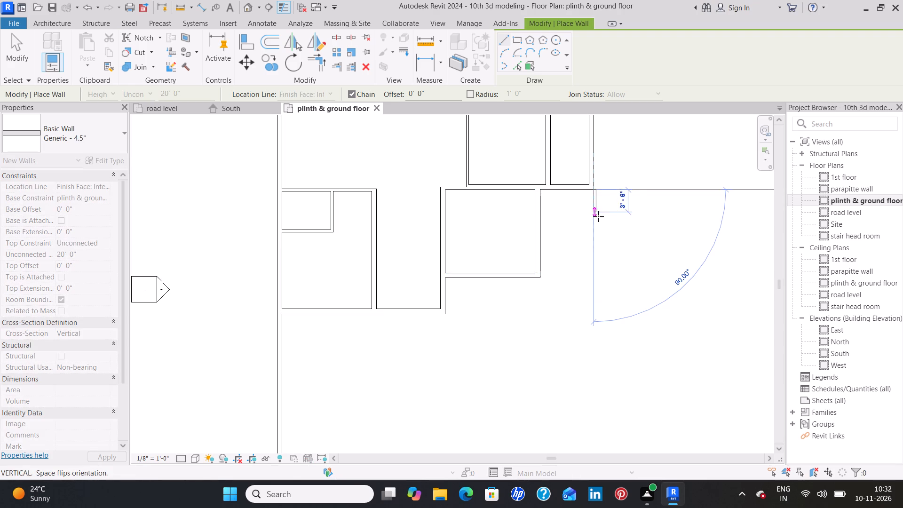
key(space)
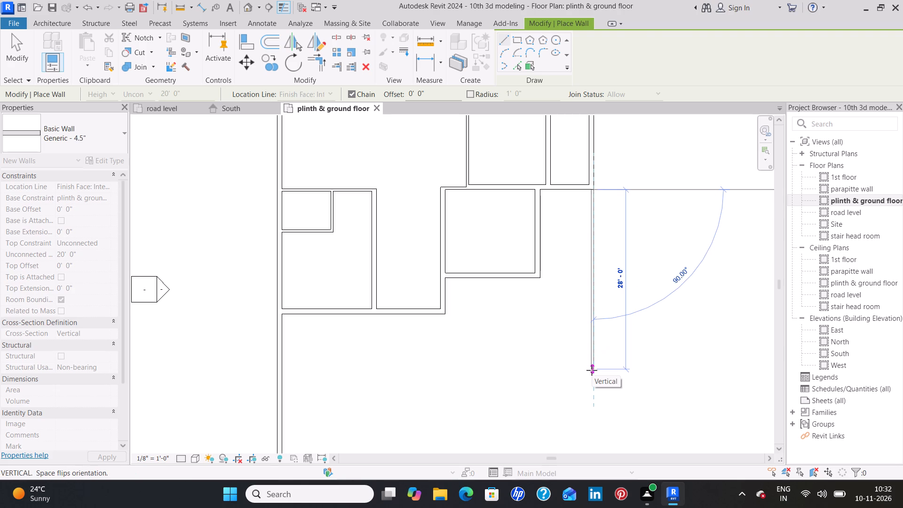
click(591, 353)
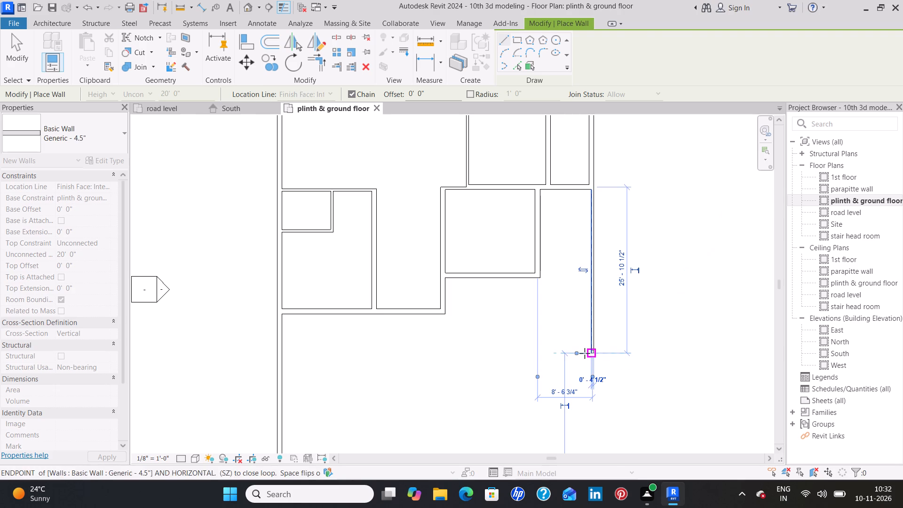
click(278, 357)
key(Escape)
key(Escape)
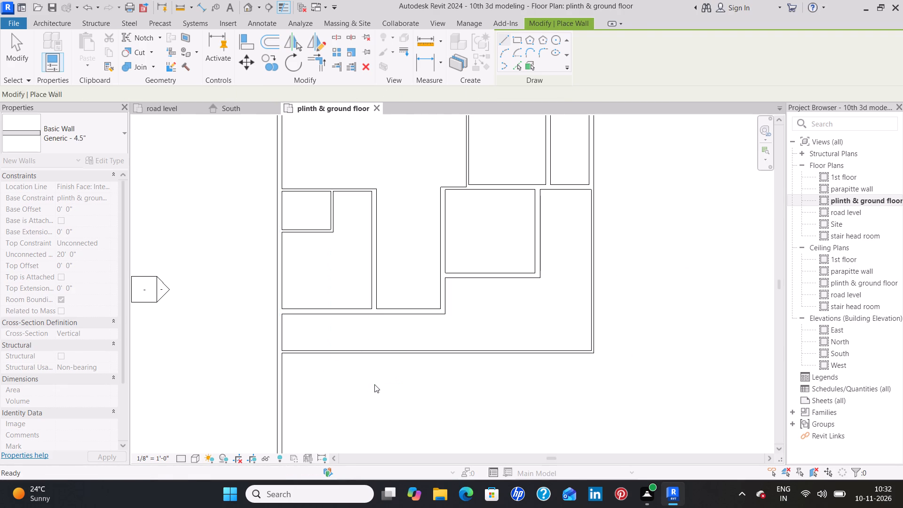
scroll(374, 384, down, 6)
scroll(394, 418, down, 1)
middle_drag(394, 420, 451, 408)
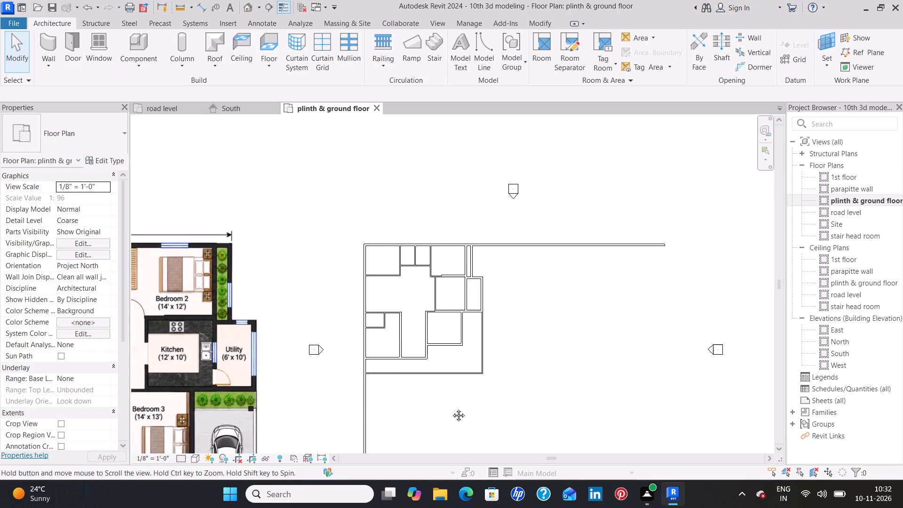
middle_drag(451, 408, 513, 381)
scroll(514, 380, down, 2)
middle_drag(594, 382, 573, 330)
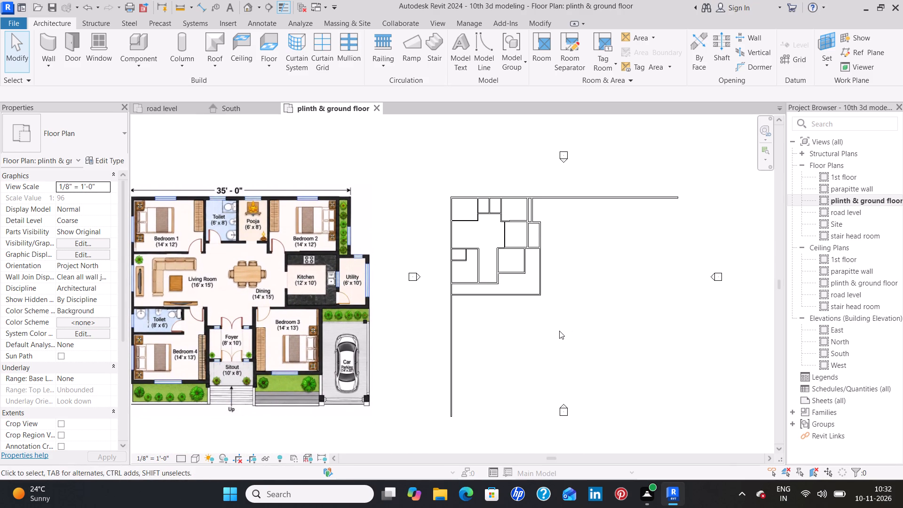
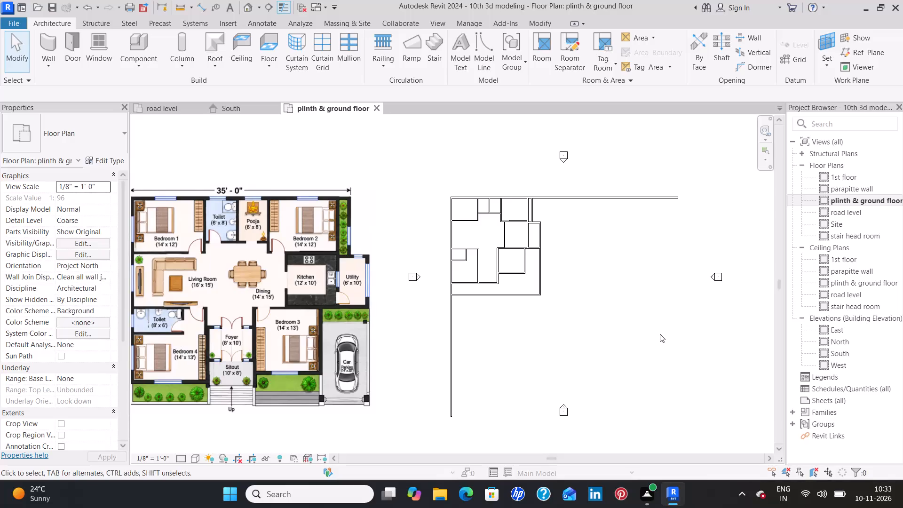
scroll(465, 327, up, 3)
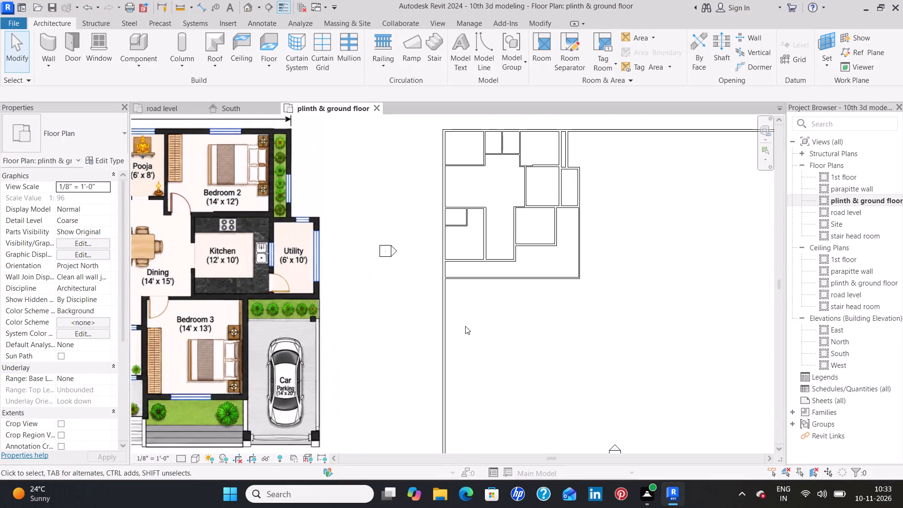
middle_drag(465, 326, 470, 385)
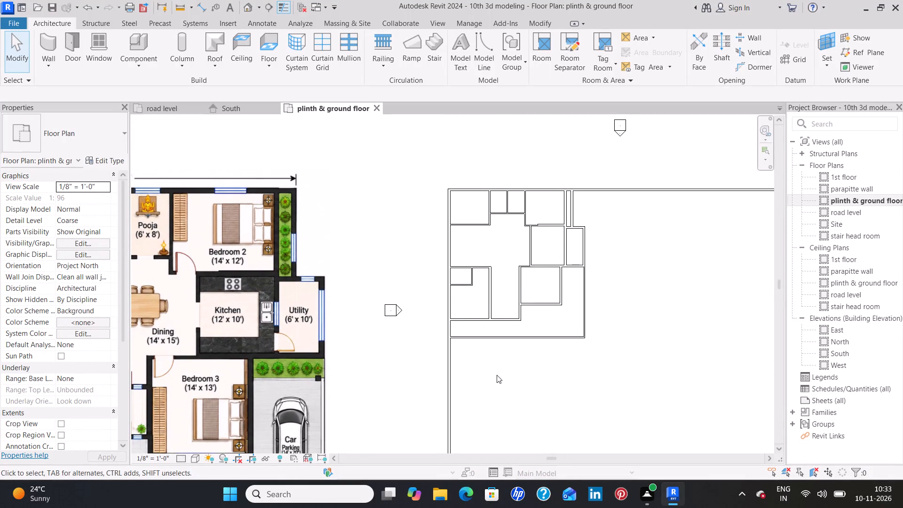
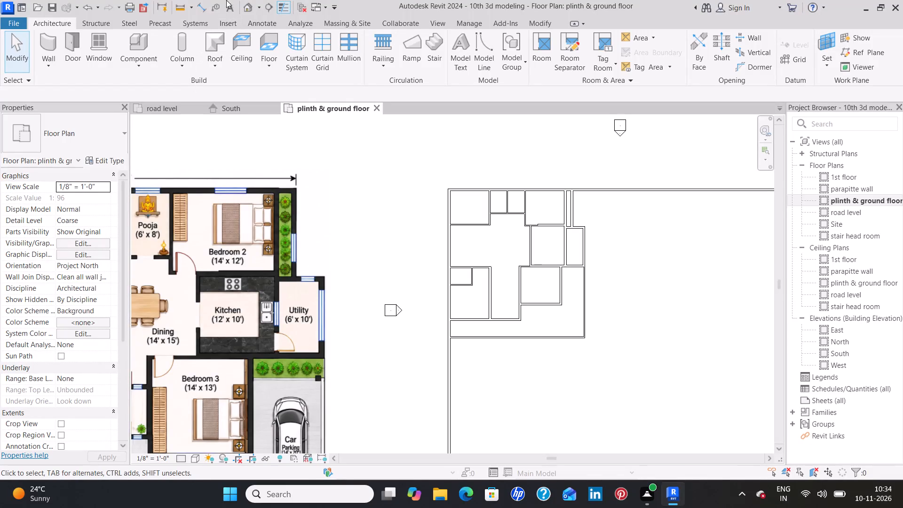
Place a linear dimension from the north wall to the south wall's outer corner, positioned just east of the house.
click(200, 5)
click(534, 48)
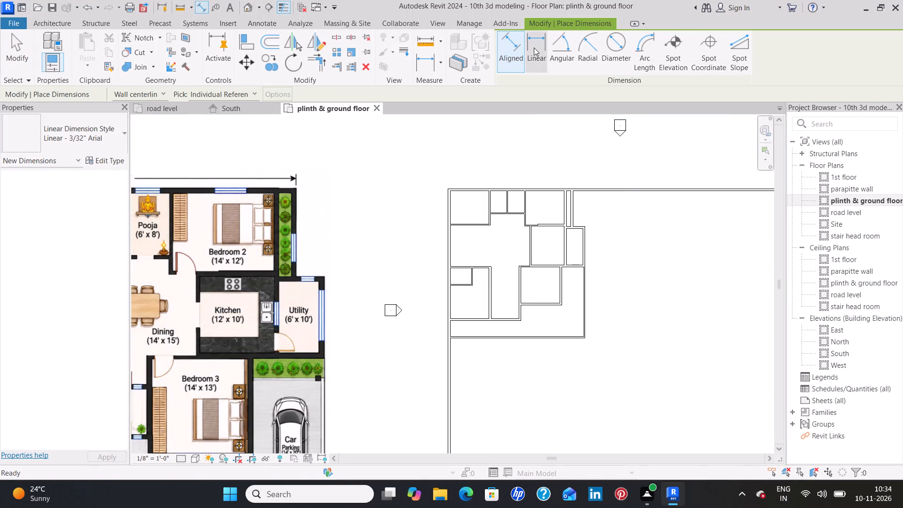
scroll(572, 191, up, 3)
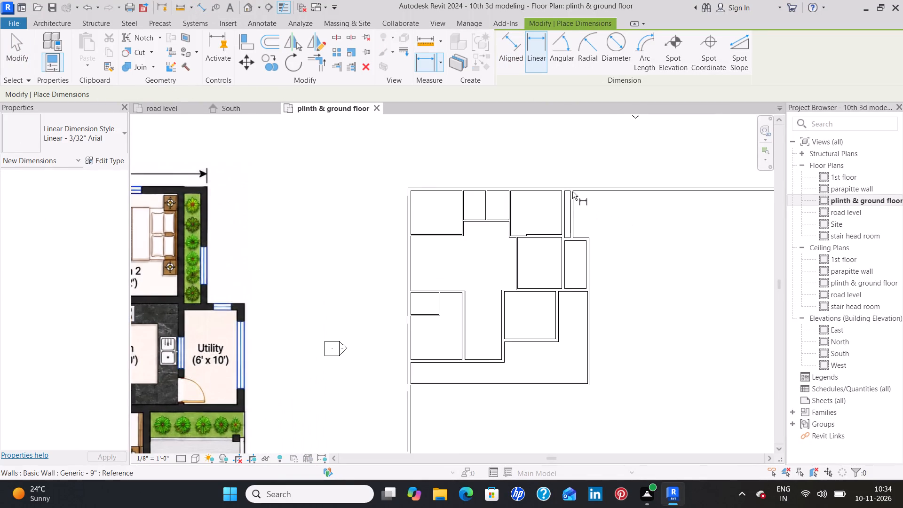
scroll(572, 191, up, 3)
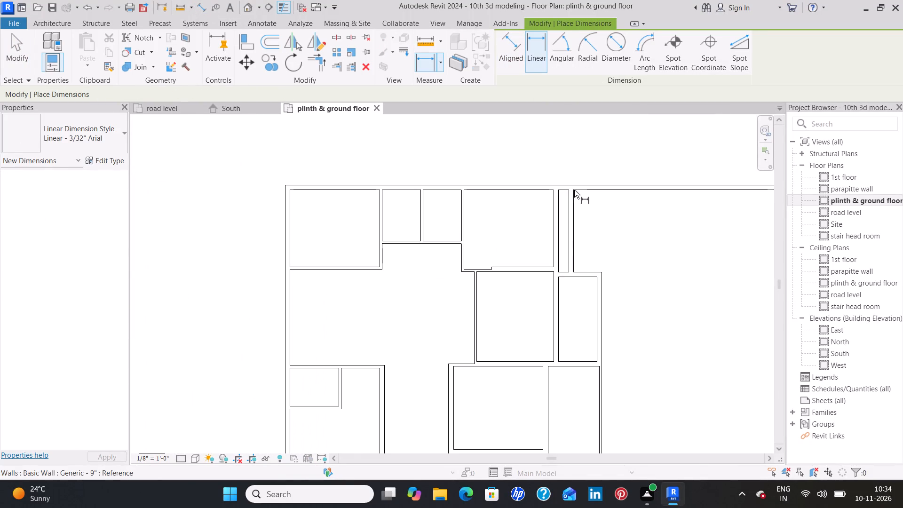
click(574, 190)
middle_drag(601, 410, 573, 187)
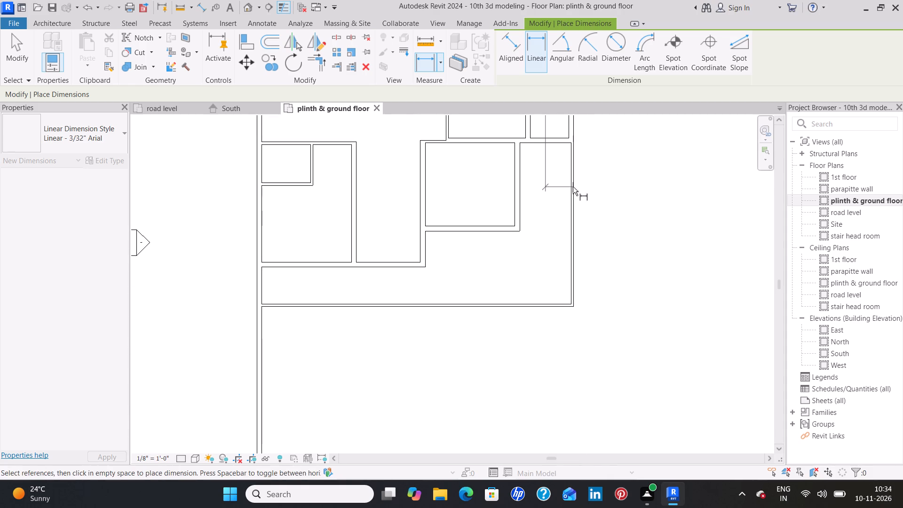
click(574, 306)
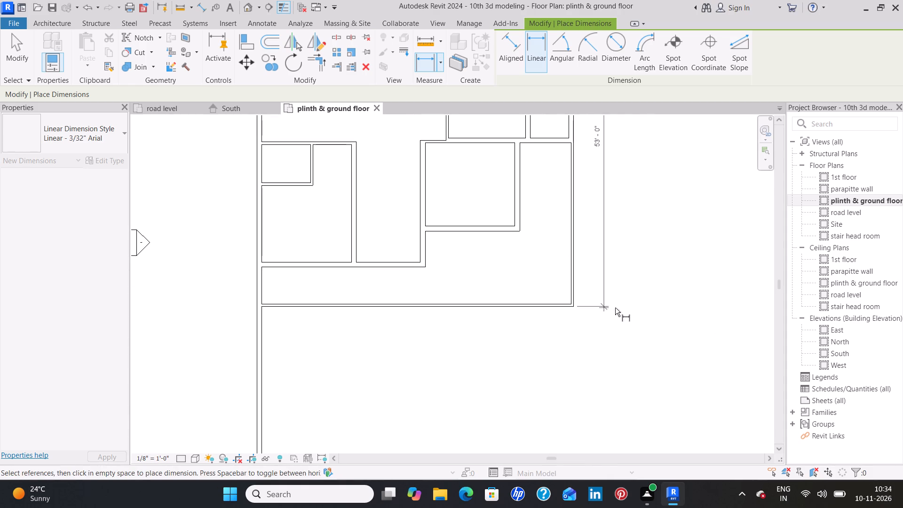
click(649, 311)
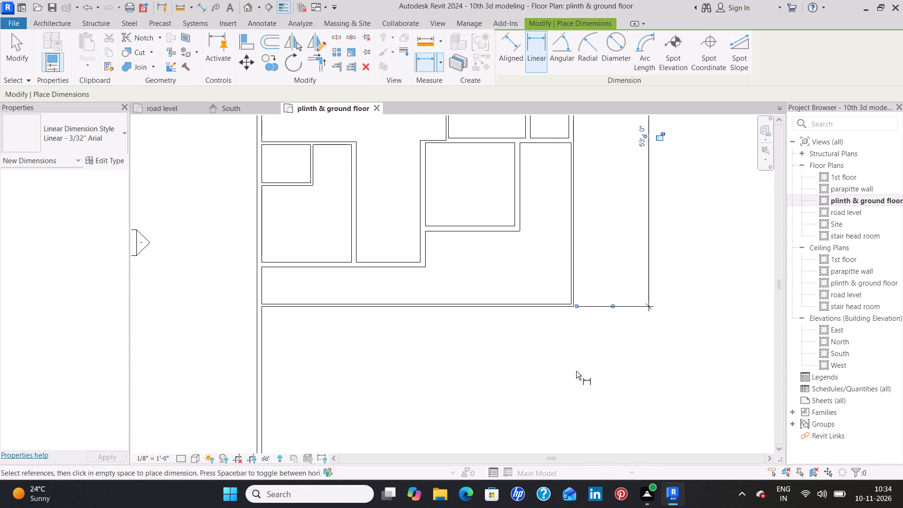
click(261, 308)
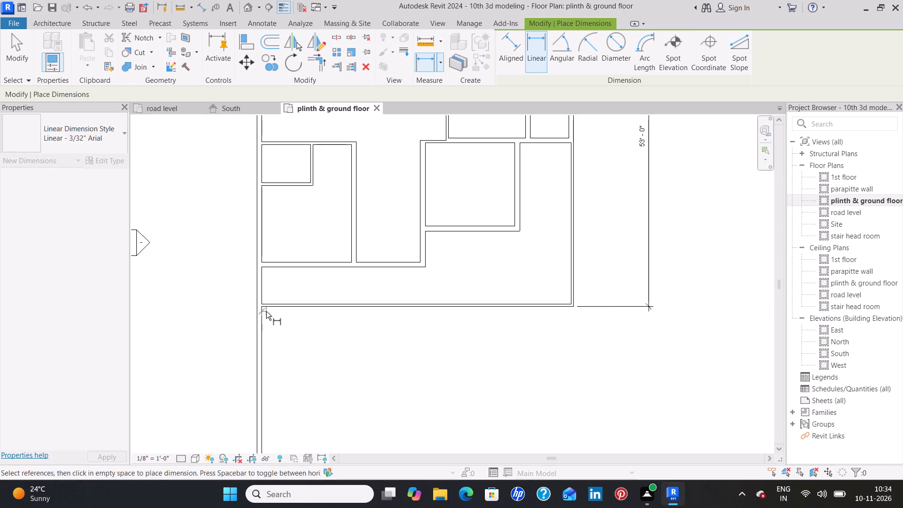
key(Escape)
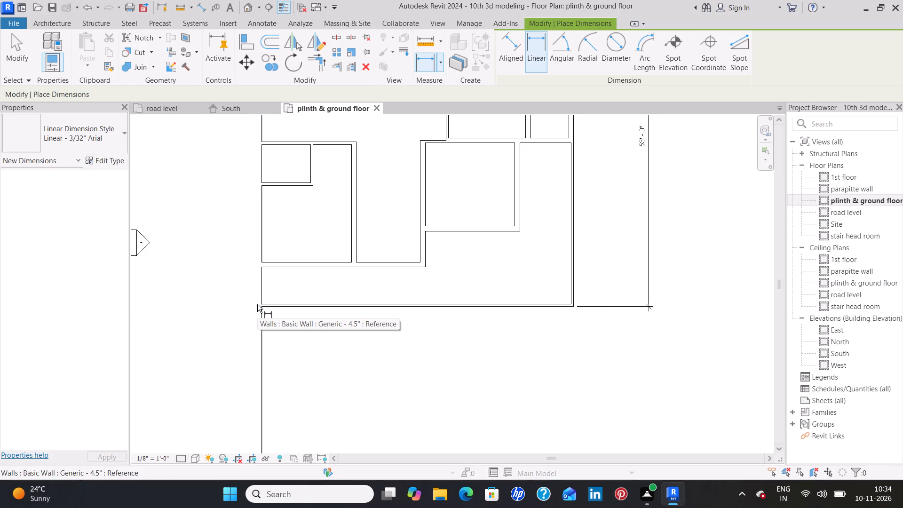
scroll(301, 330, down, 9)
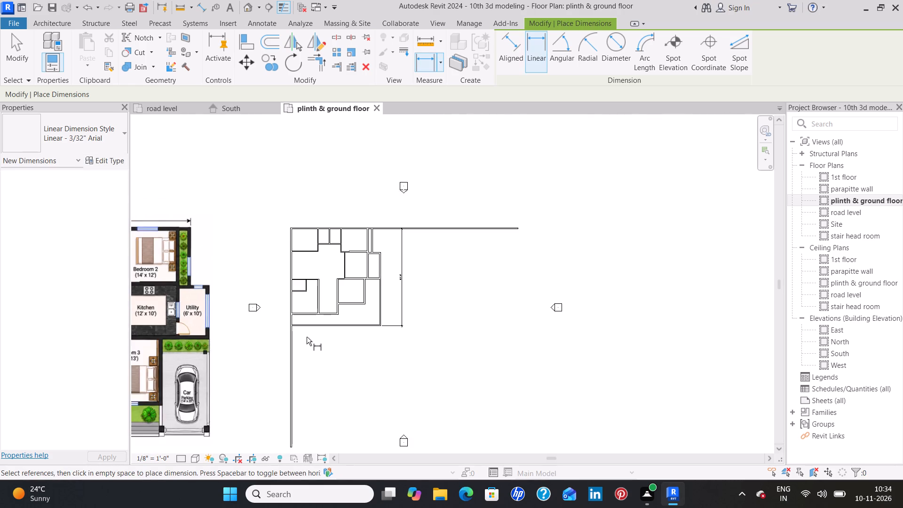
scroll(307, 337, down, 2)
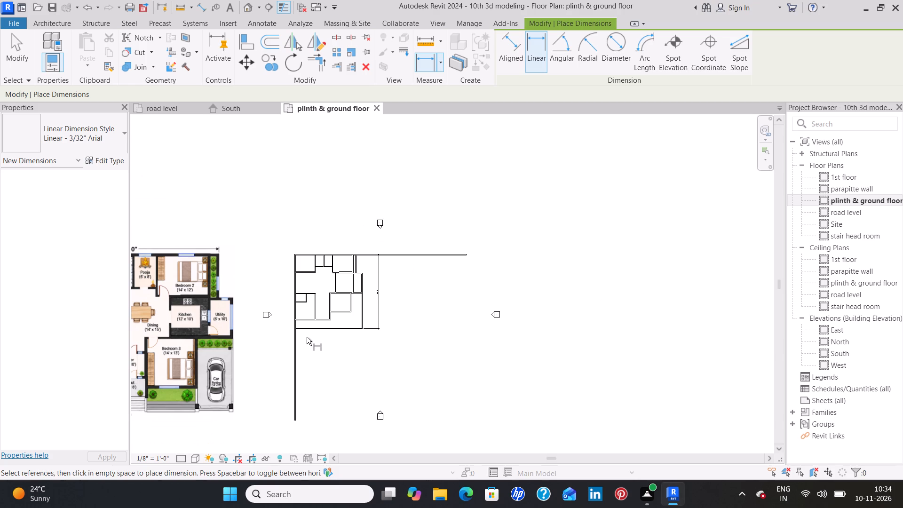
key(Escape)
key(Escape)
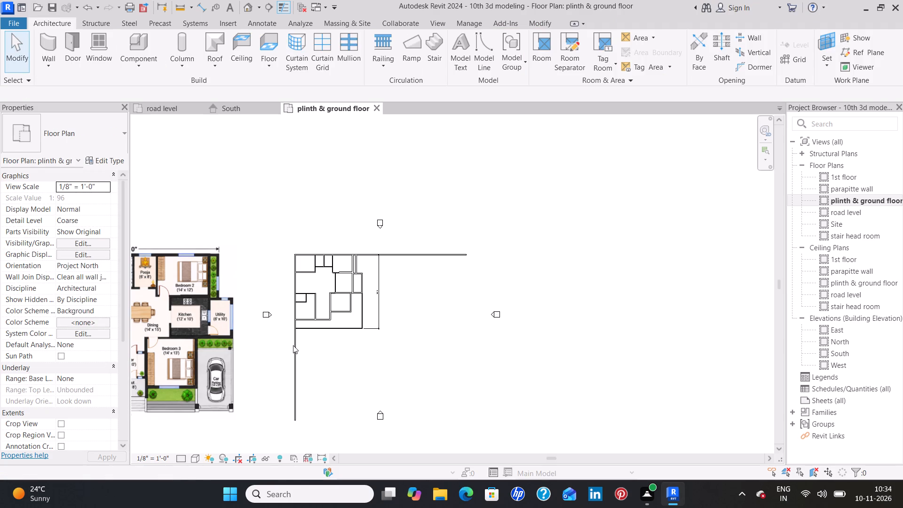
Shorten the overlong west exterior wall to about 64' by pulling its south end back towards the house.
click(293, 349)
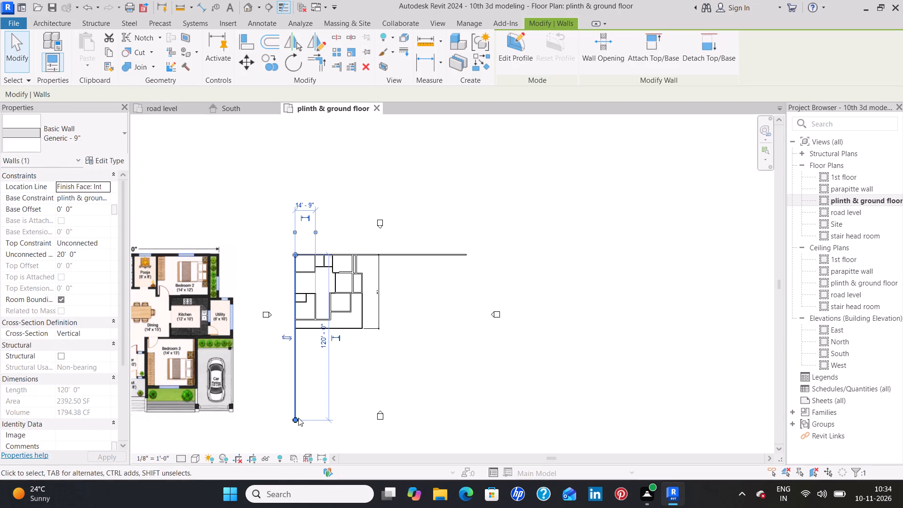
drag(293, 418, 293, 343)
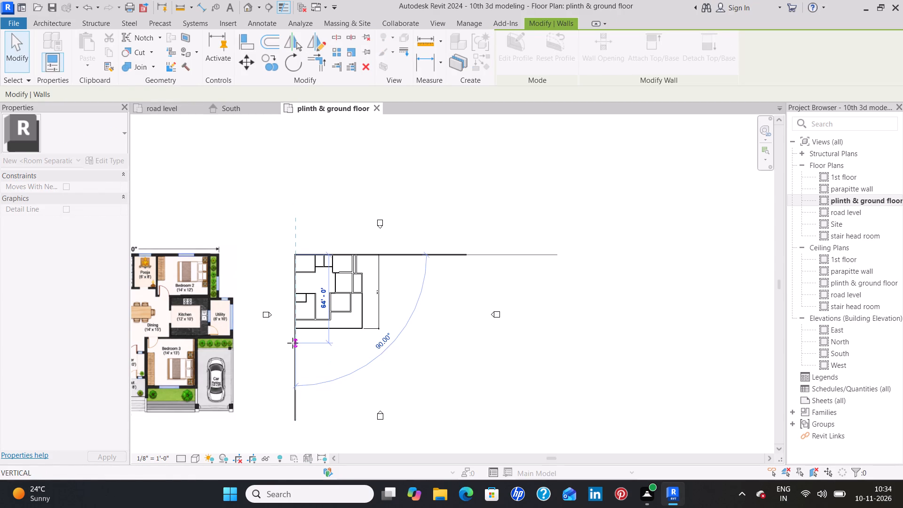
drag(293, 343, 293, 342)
Shorten the overlong north exterior wall to about 44' 6" so it ends near the narrow planter strip's east wall.
click(450, 254)
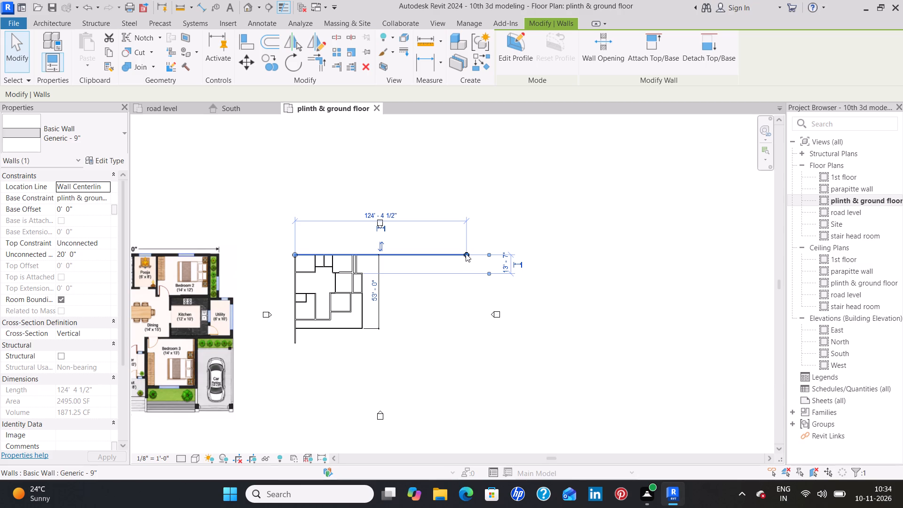
drag(466, 255, 376, 258)
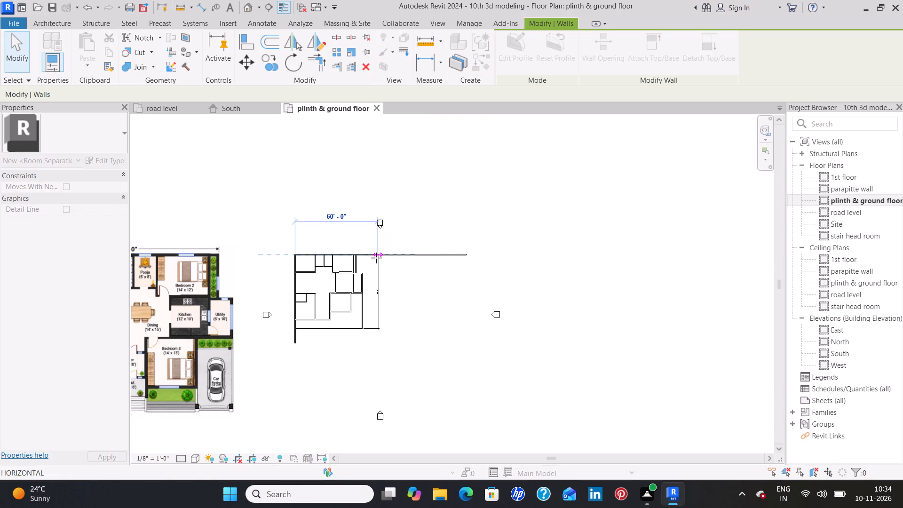
drag(376, 258, 367, 256)
scroll(356, 248, up, 3)
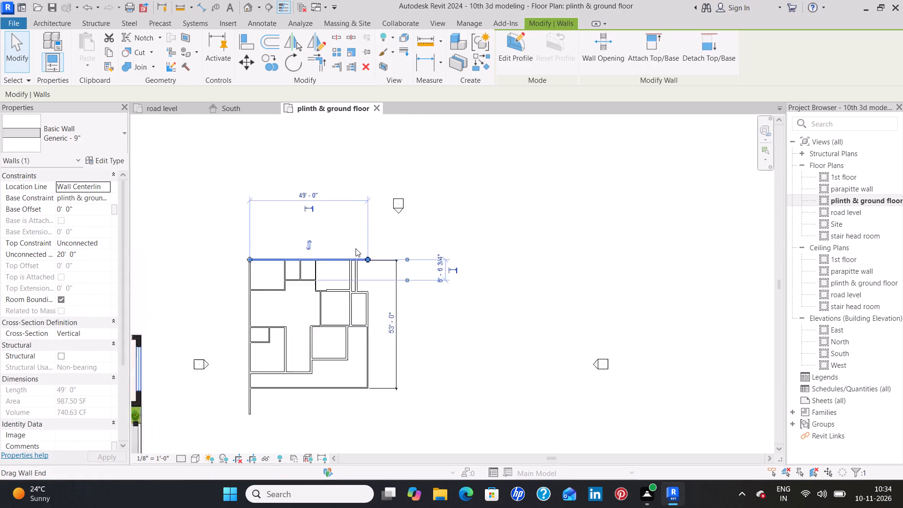
scroll(356, 248, up, 12)
middle_drag(361, 266, 361, 176)
scroll(375, 209, up, 2)
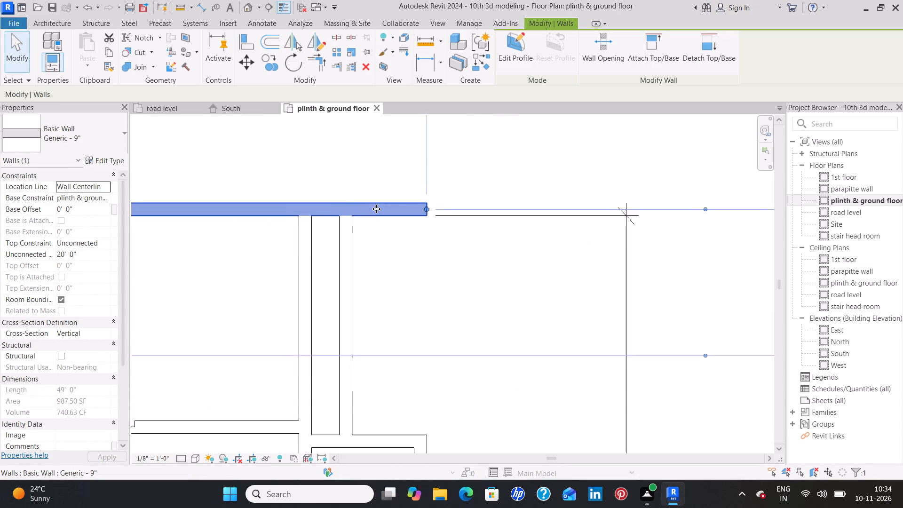
scroll(376, 209, up, 2)
drag(435, 207, 349, 207)
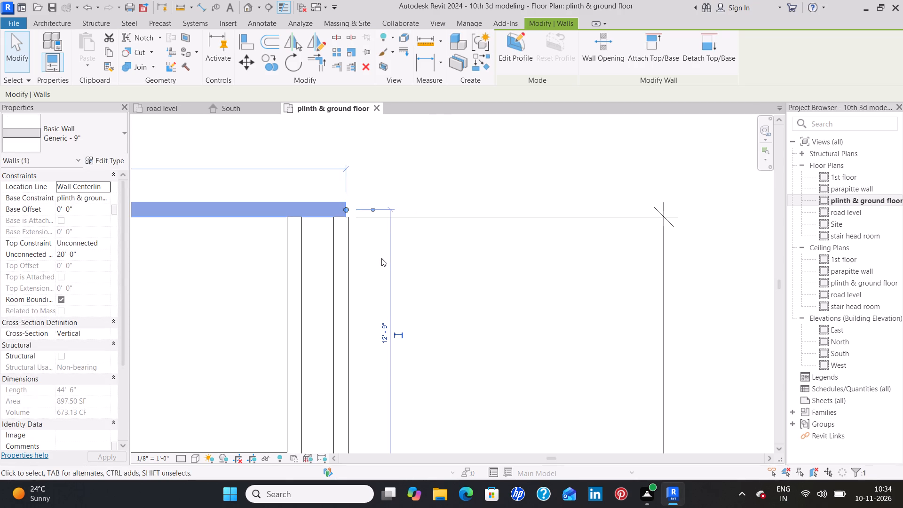
Nudge the north exterior wall eastward until its end is flush with the planter strip wall's outer face.
scroll(346, 201, up, 11)
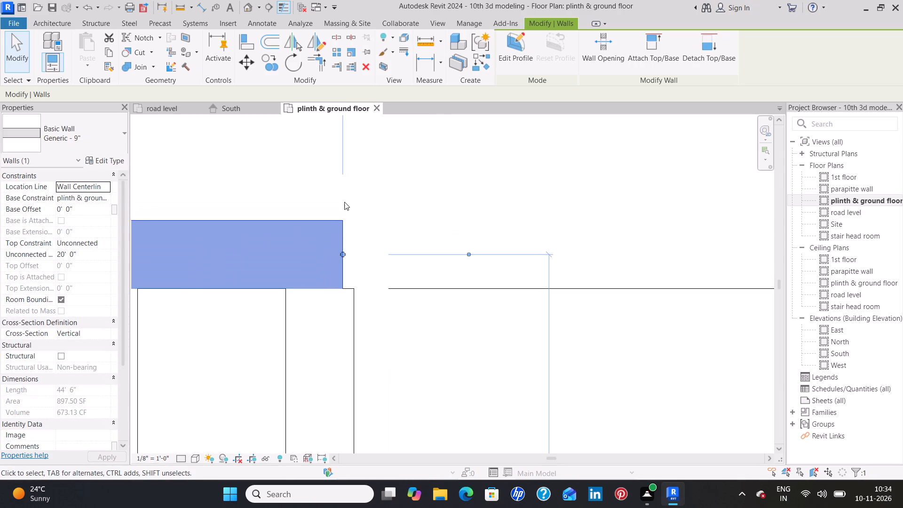
key(Right)
key(Right)
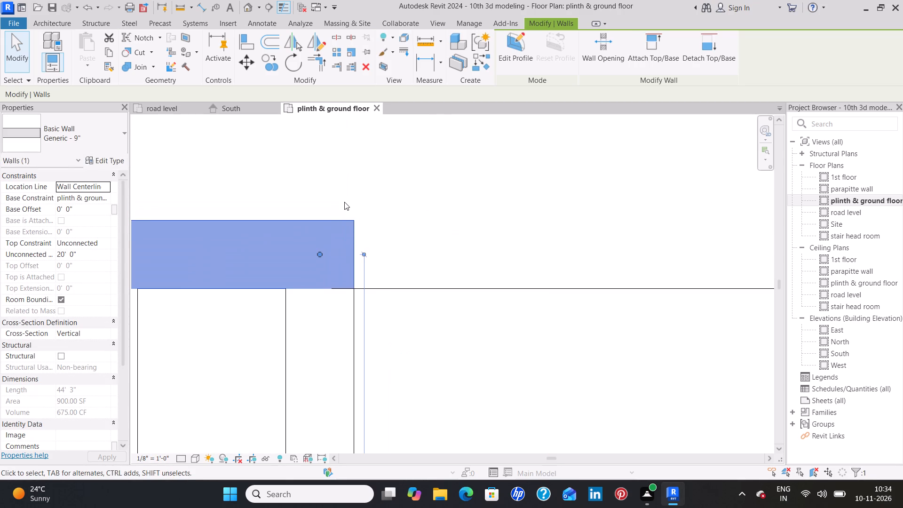
click(344, 202)
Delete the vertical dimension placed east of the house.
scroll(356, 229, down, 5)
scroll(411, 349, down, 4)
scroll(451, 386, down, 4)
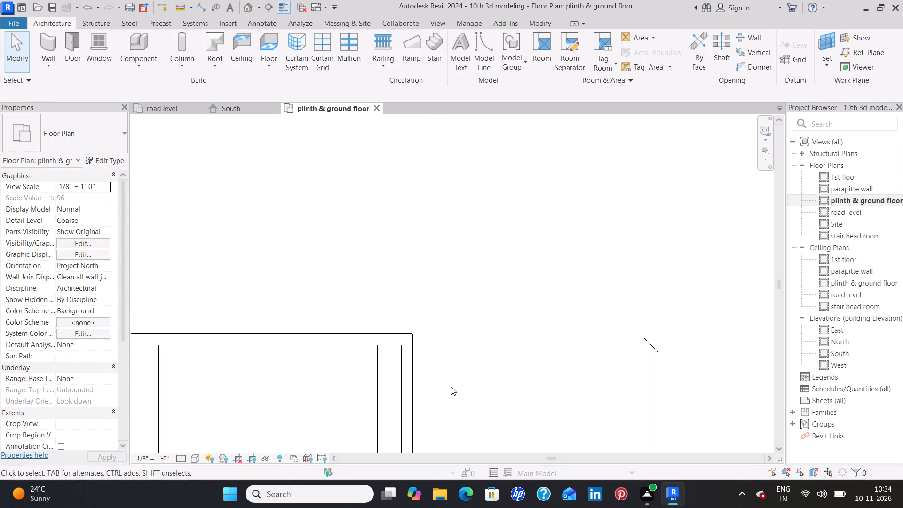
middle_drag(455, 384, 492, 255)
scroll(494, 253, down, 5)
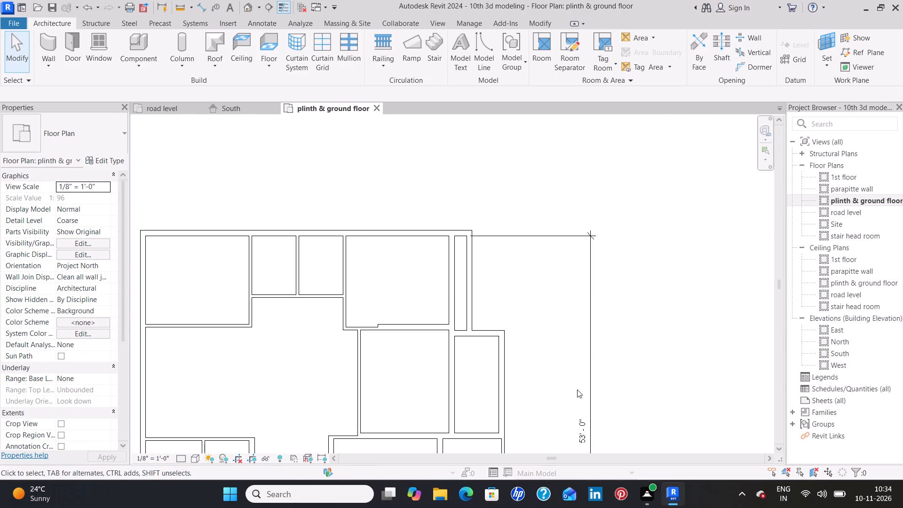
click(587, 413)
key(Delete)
Shorten the west exterior wall to about 53' 2" so its south end meets the front enclosure wall at the corner.
scroll(560, 448, down, 2)
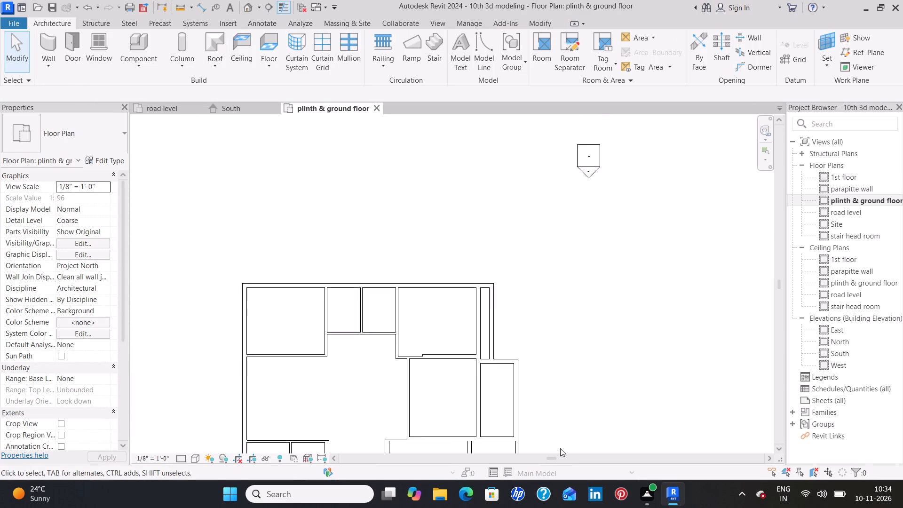
scroll(560, 448, down, 3)
middle_drag(558, 427, 580, 201)
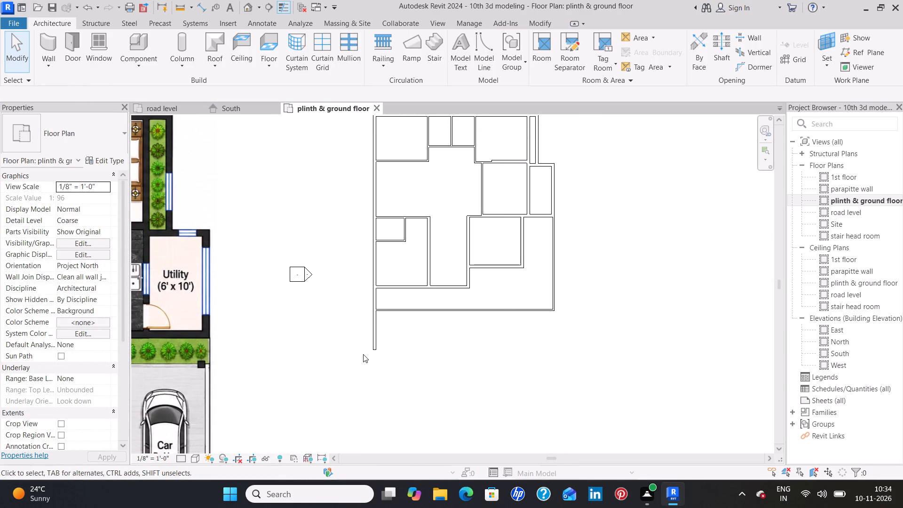
scroll(363, 354, up, 5)
click(384, 346)
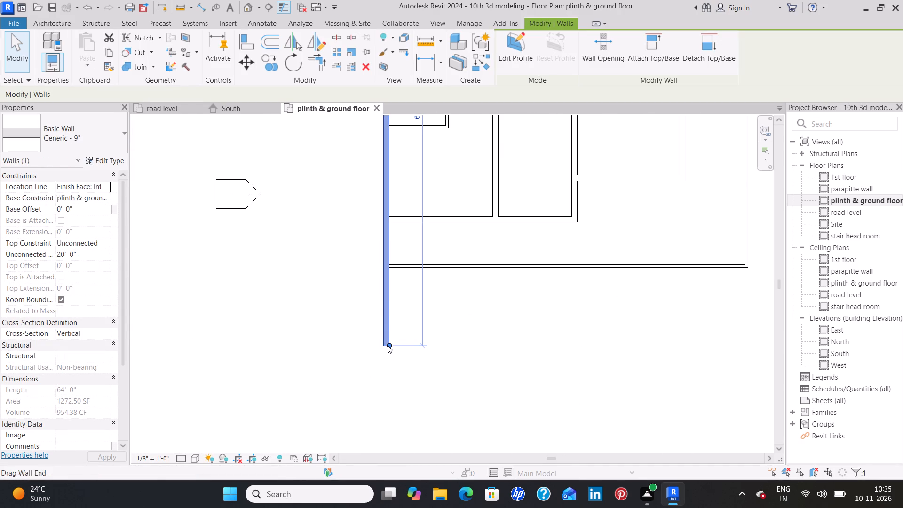
drag(388, 345, 389, 266)
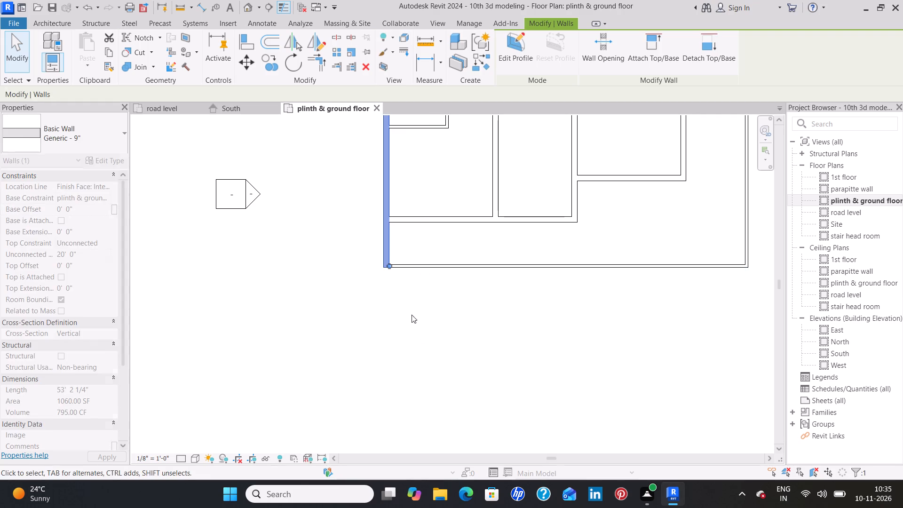
click(431, 324)
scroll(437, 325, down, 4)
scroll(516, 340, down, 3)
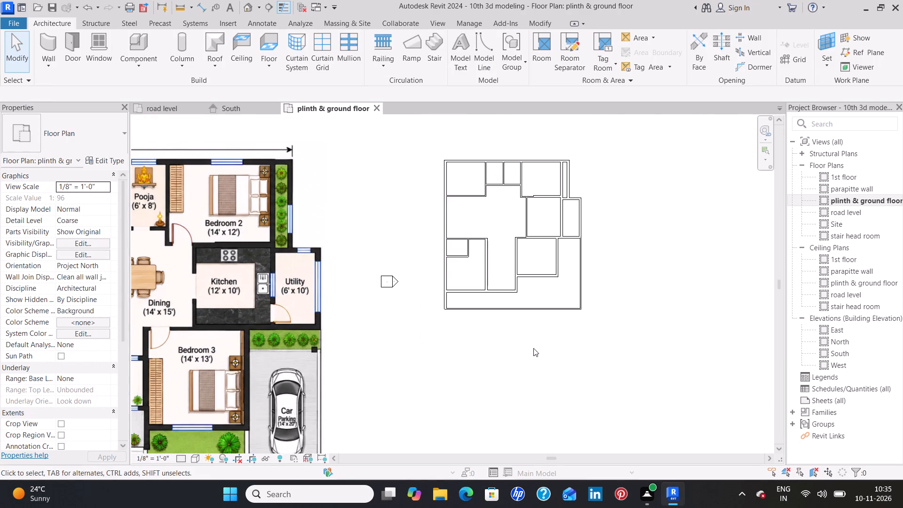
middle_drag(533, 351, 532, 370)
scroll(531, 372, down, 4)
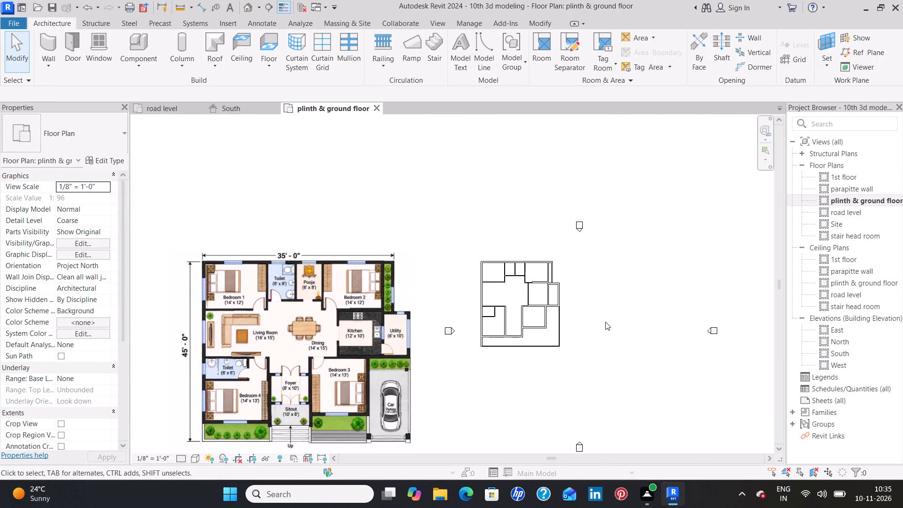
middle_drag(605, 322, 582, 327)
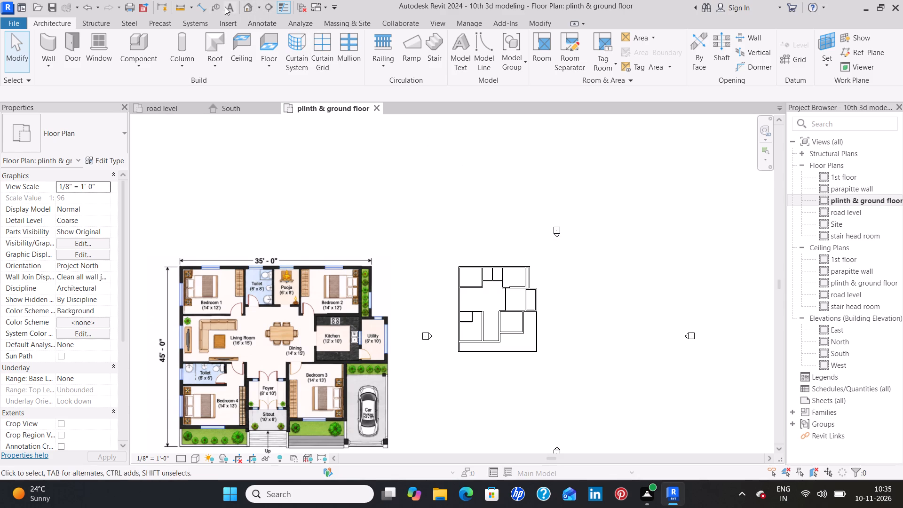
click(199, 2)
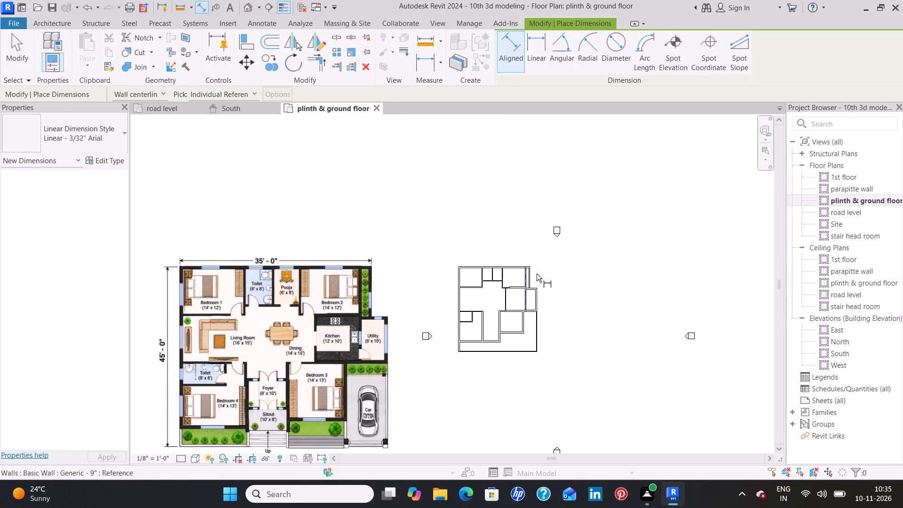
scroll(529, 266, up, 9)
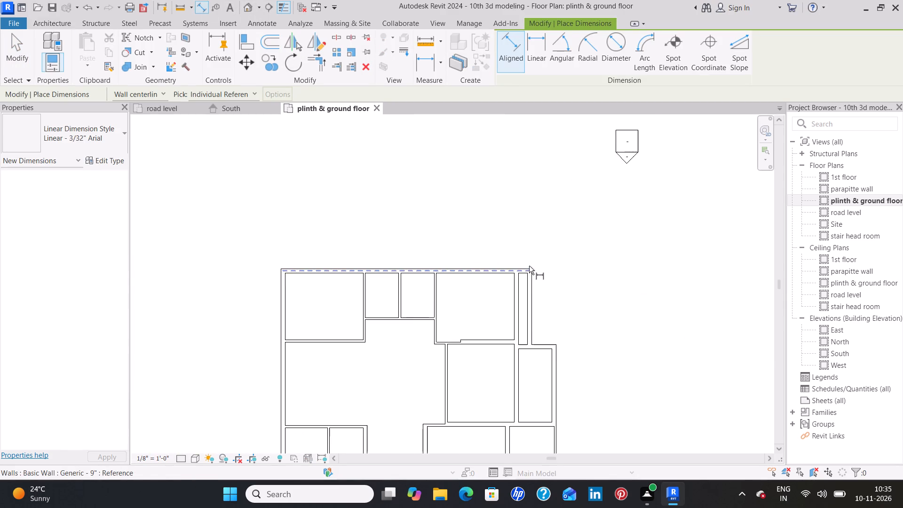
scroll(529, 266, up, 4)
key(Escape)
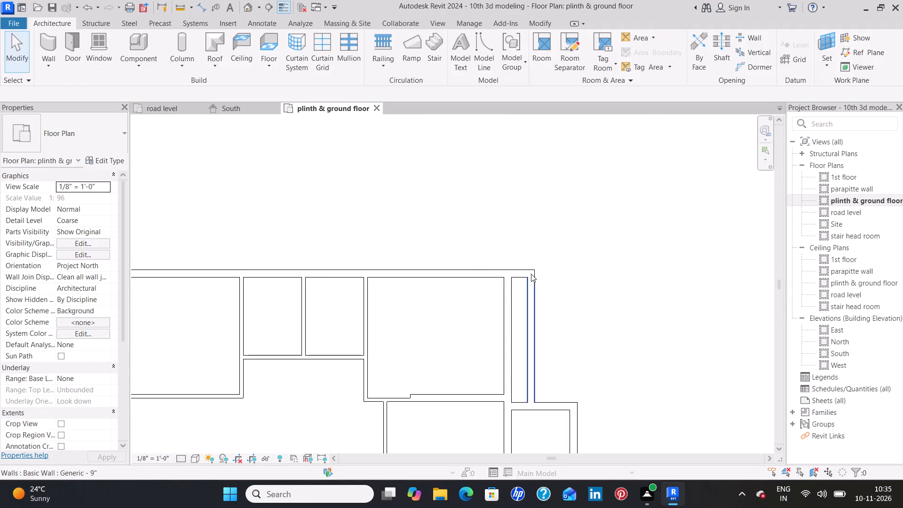
Add a vertical linear dimension east of the house, from the north exterior wall's east corner to the front enclosure's southeast corner.
click(204, 9)
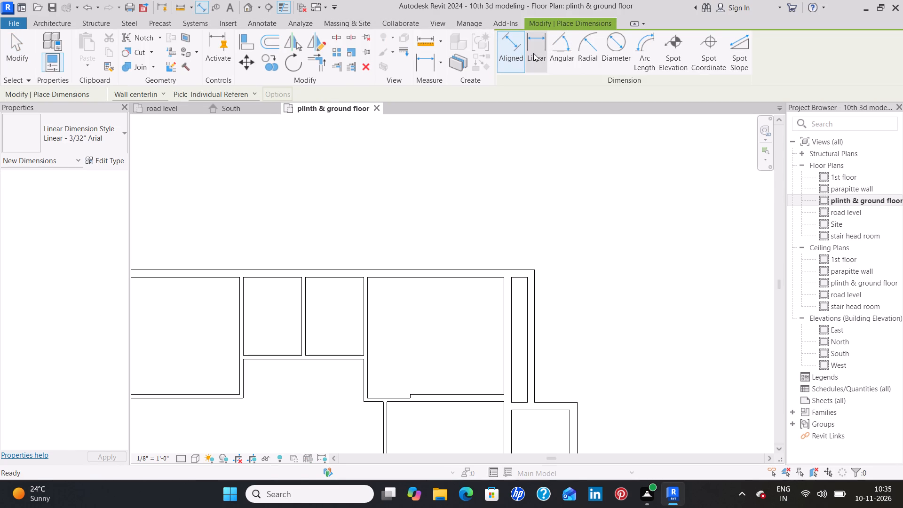
click(533, 53)
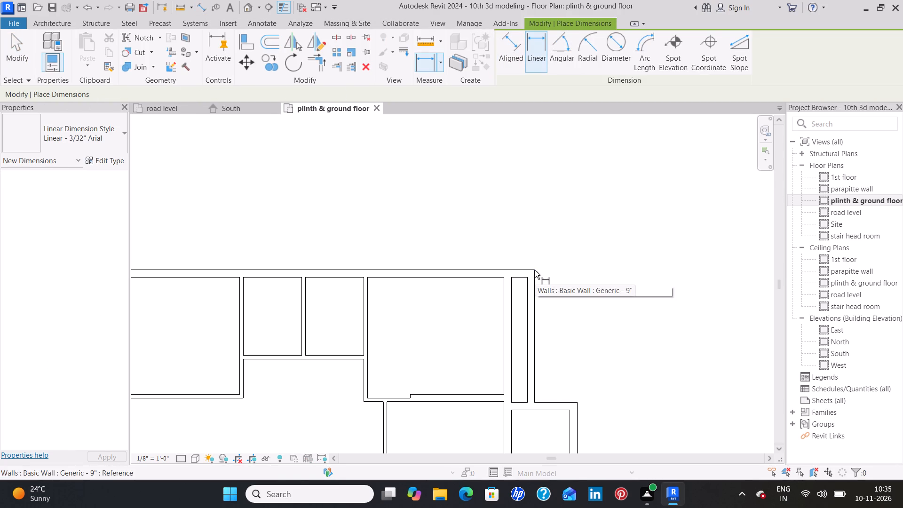
click(535, 270)
middle_drag(558, 366, 565, 177)
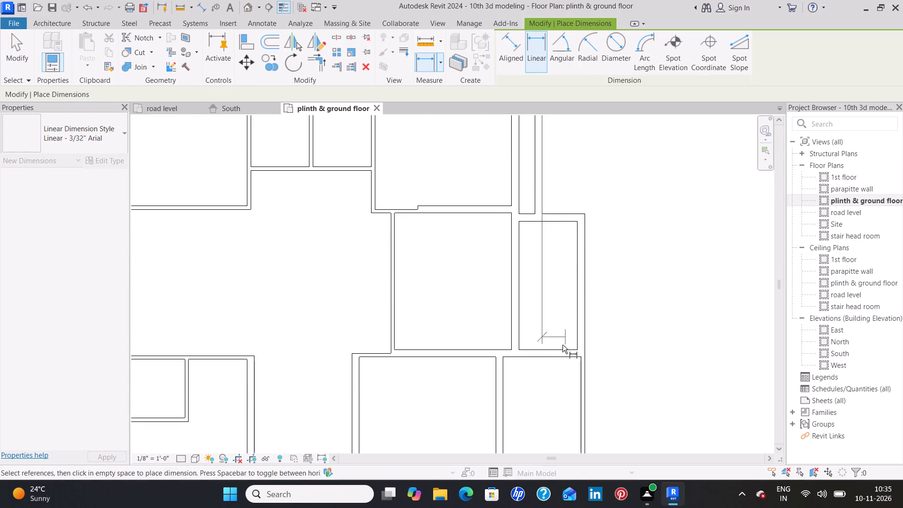
middle_drag(555, 372, 547, 188)
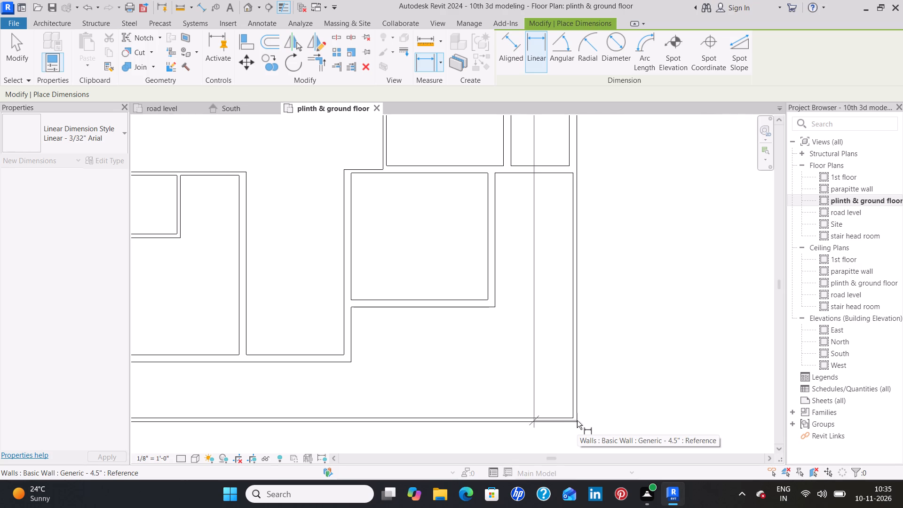
click(577, 422)
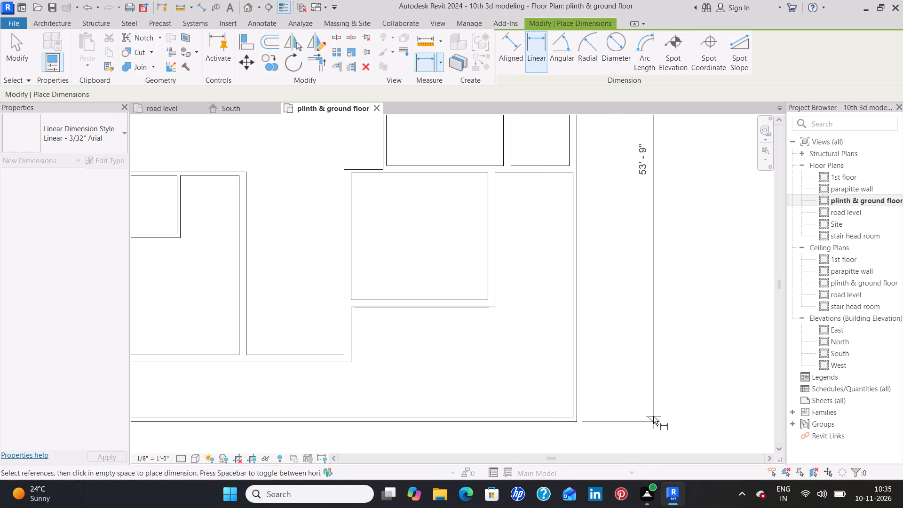
click(653, 416)
Add a horizontal linear dimension south of the house, spanning the front enclosure wall between its southwest and southeast outer corners.
scroll(509, 436, down, 4)
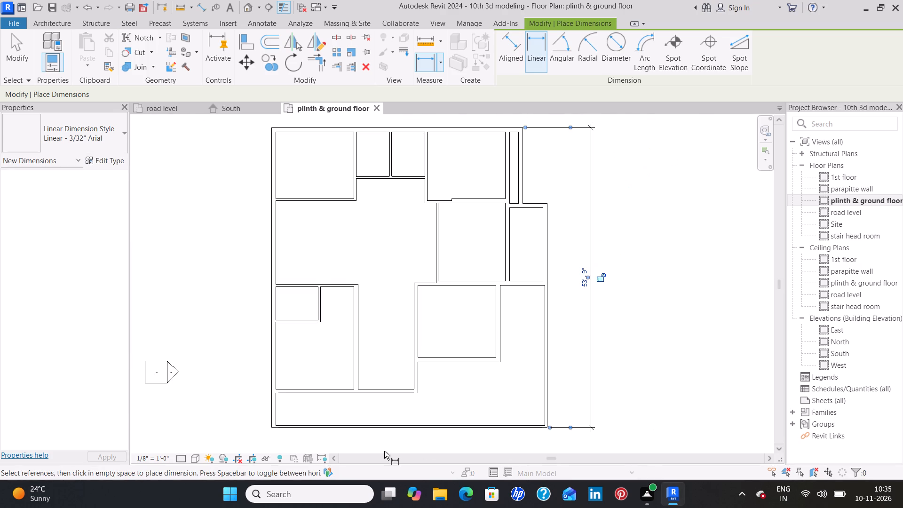
middle_drag(373, 427, 403, 313)
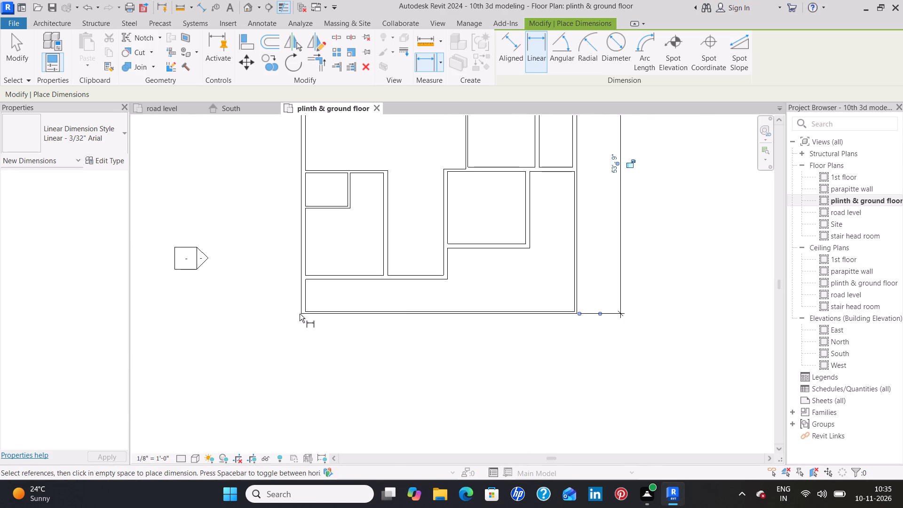
click(300, 314)
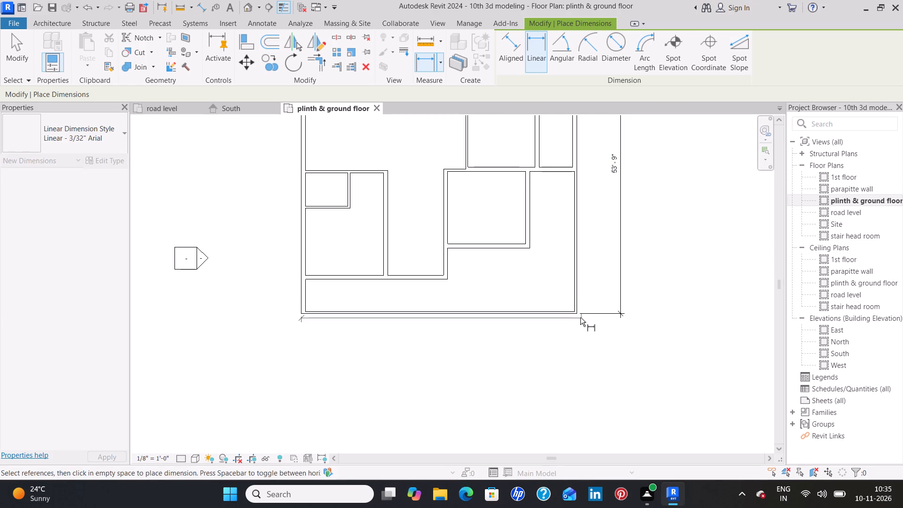
click(576, 314)
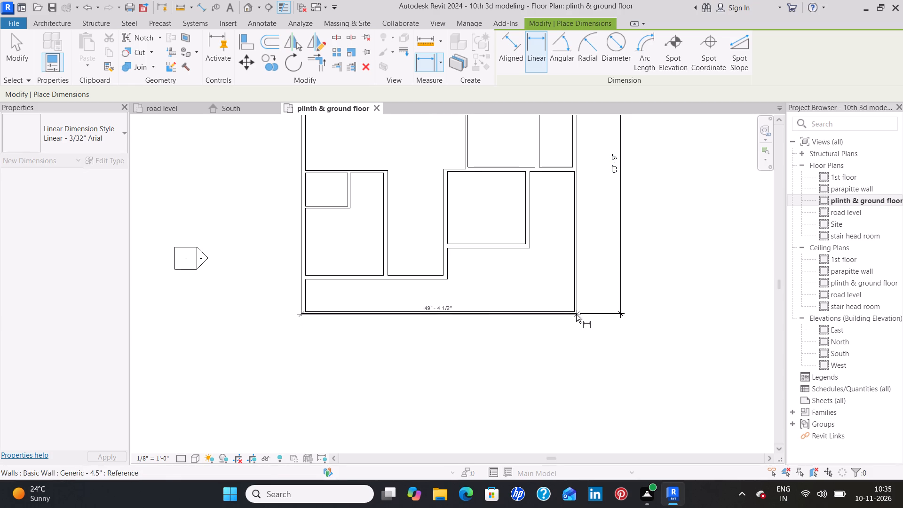
click(582, 353)
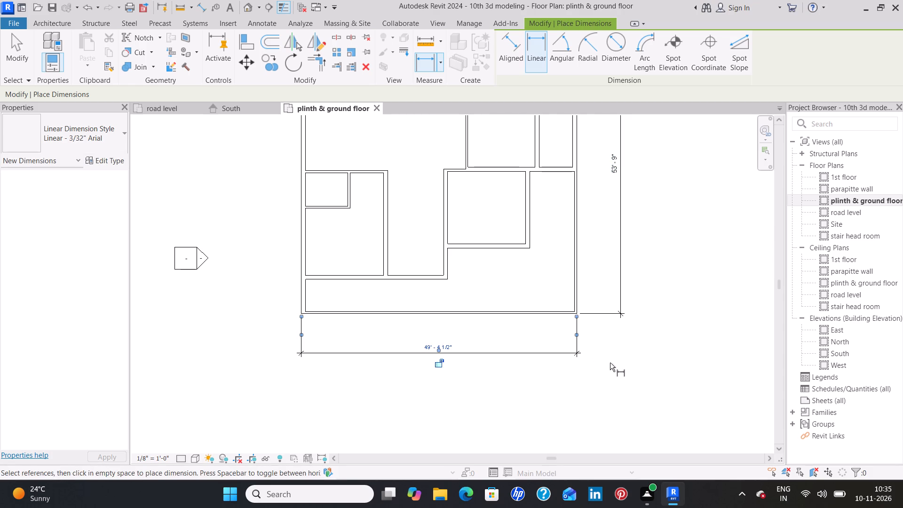
key(Escape)
key(Escape)
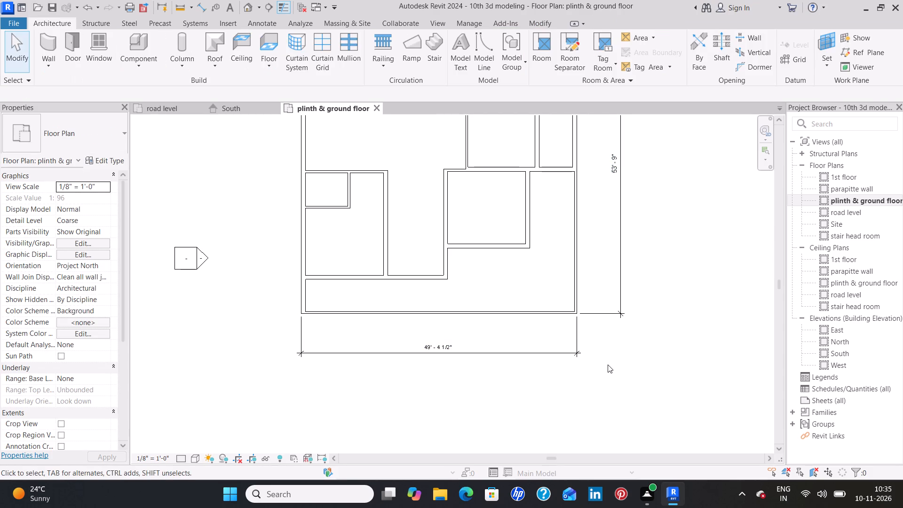
Add a horizontal linear dimension north of the house, from the northwest corner to the planter strip wall's outer northeast corner.
scroll(608, 365, down, 4)
middle_drag(512, 405, 556, 334)
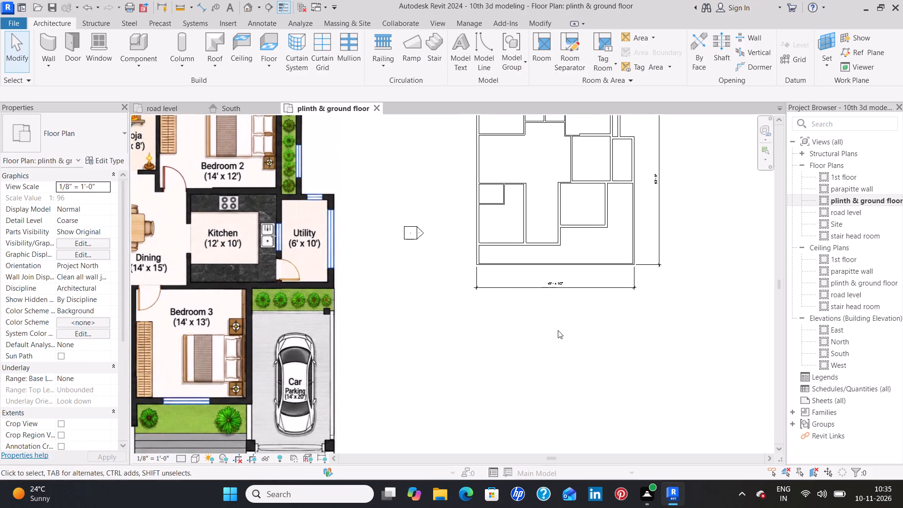
scroll(558, 330, down, 2)
middle_click(558, 330)
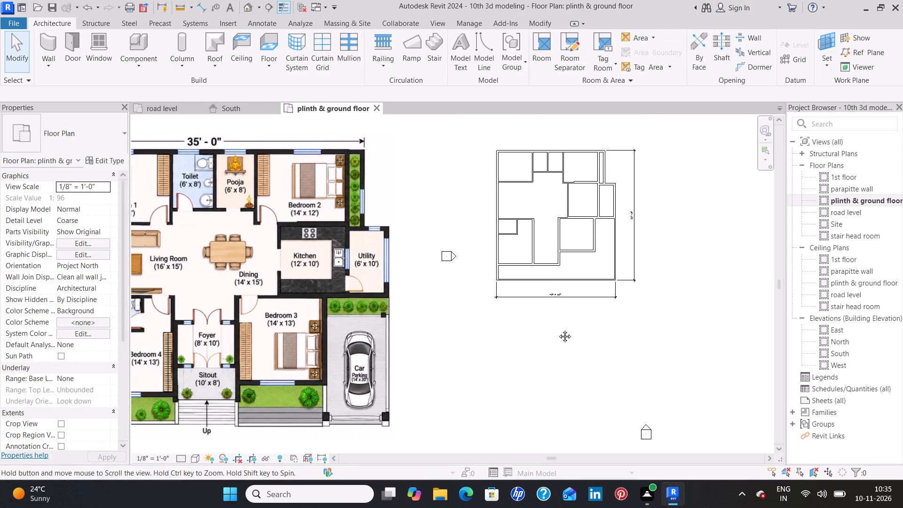
middle_drag(560, 325, 551, 349)
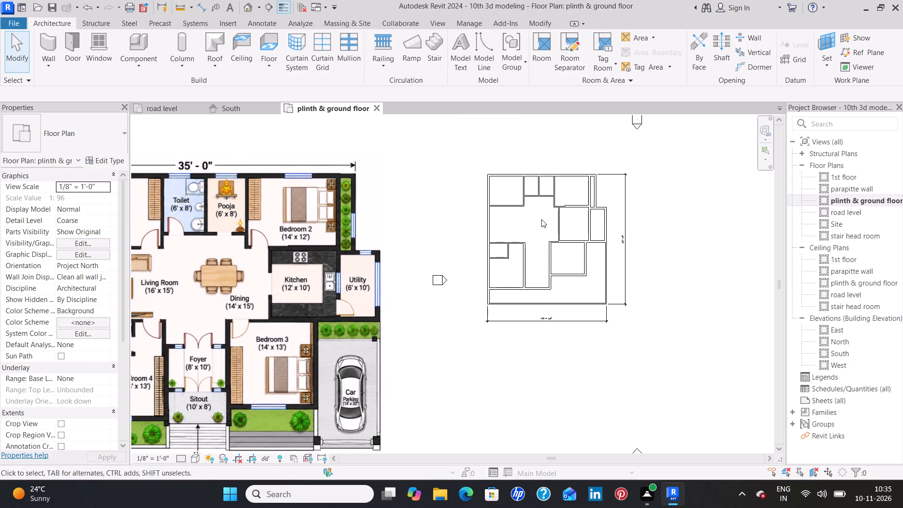
middle_drag(539, 217, 532, 329)
scroll(501, 283, up, 7)
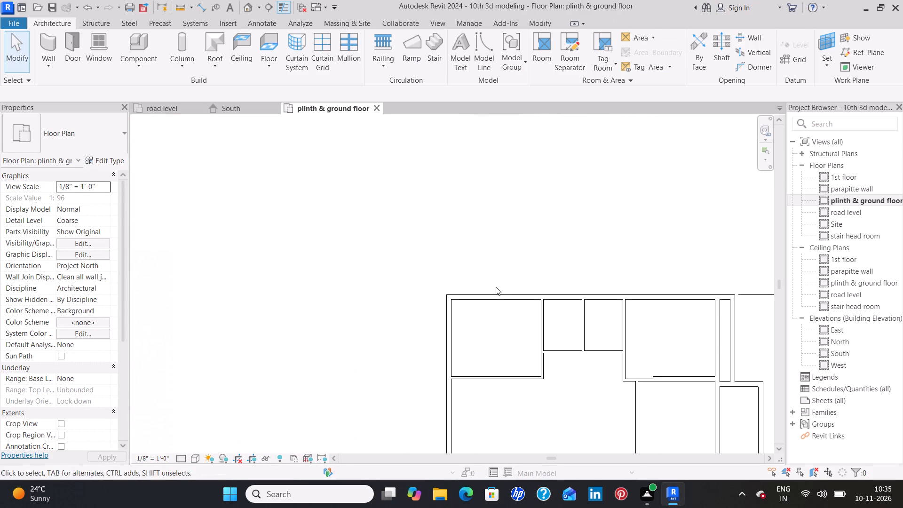
click(198, 1)
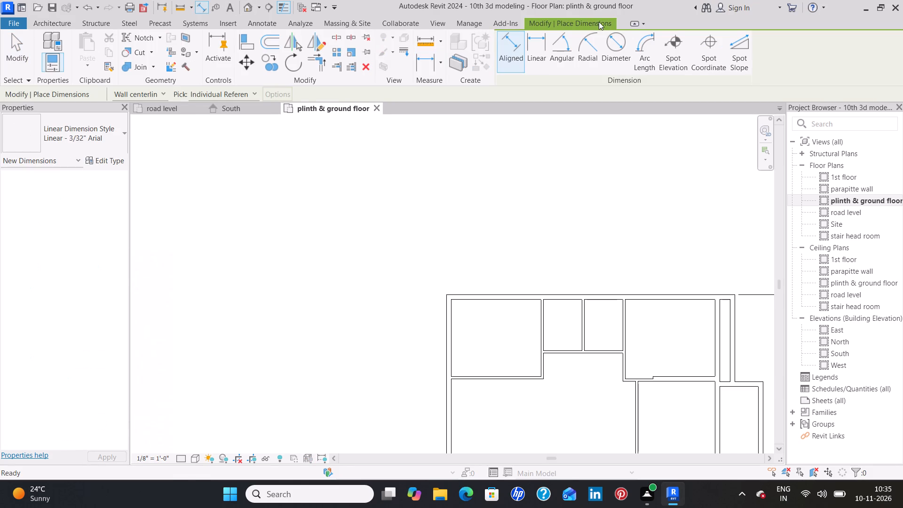
click(530, 53)
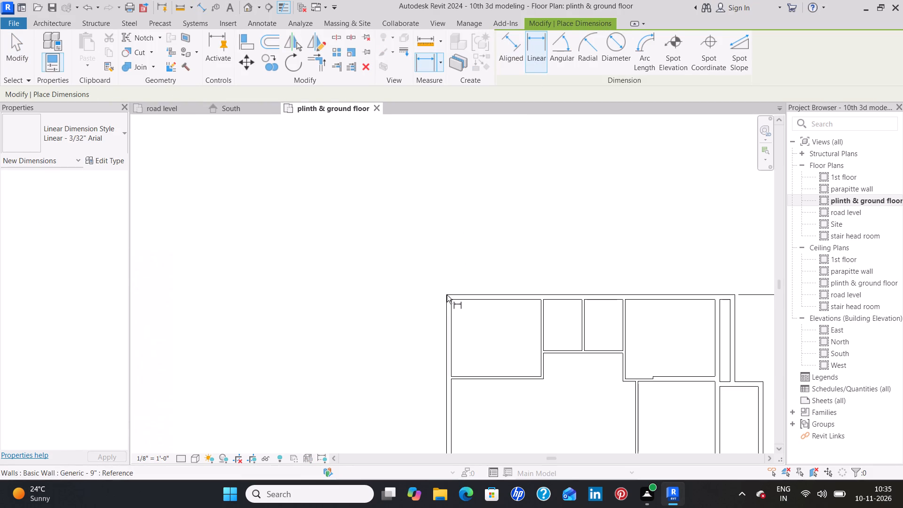
click(447, 295)
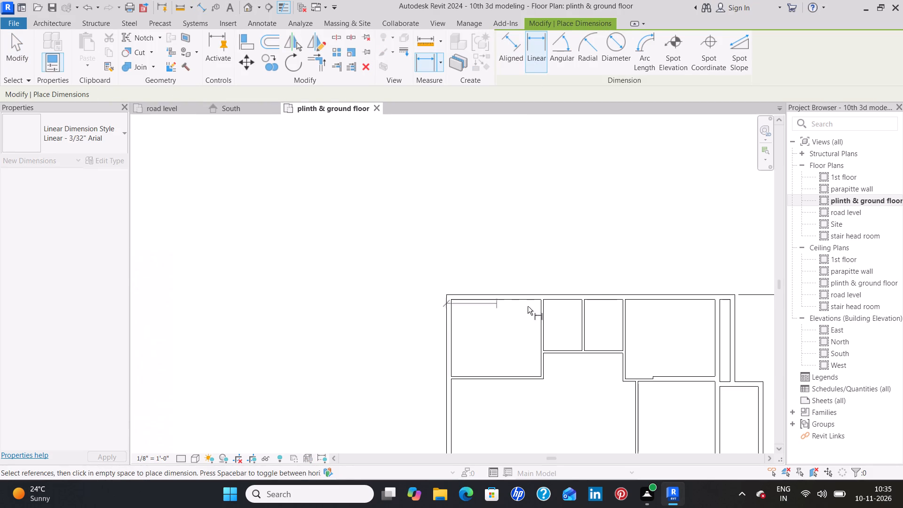
middle_drag(573, 299, 525, 292)
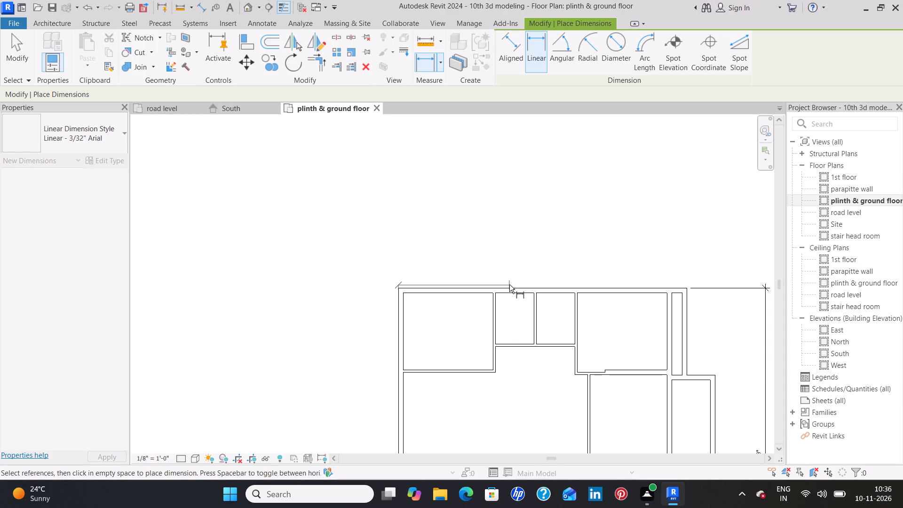
click(686, 288)
click(685, 262)
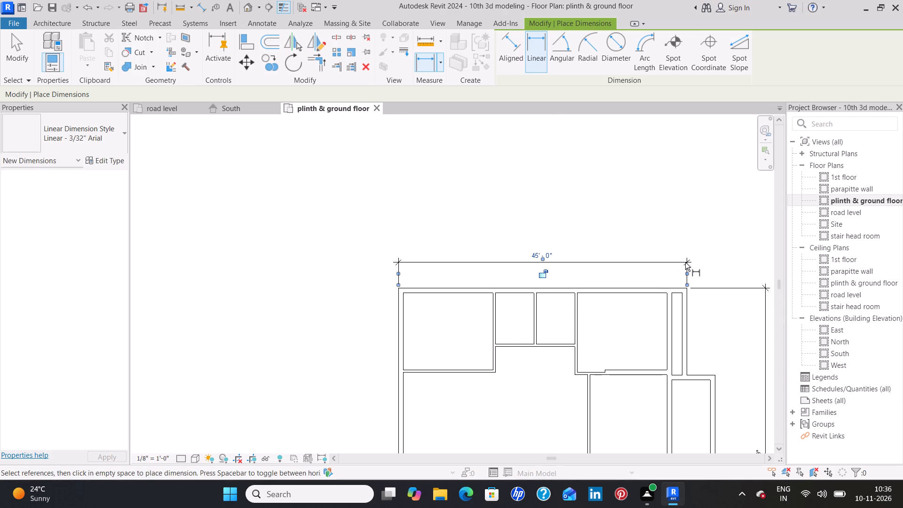
key(Escape)
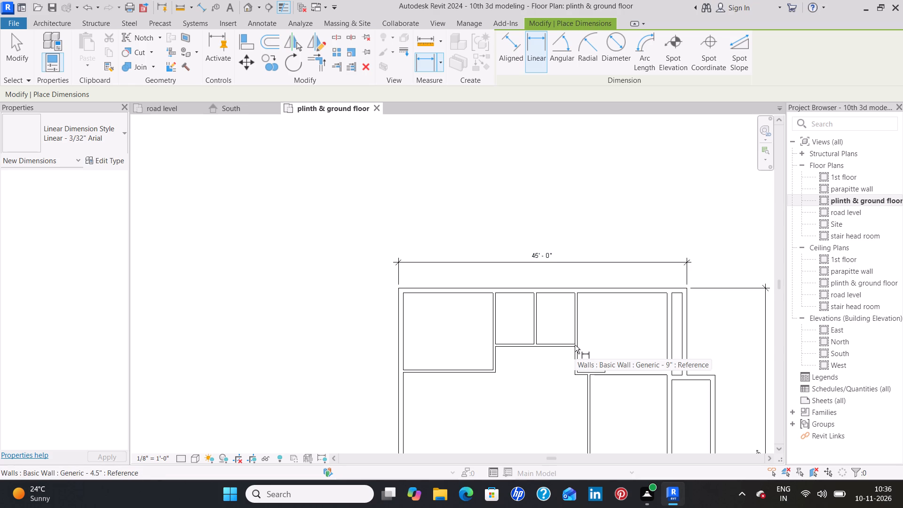
Compare the modelled walls and overall dimensions with the imported plan's overall dimensions, room layout and front sitout and garden area.
middle_drag(644, 349, 584, 171)
scroll(587, 201, down, 3)
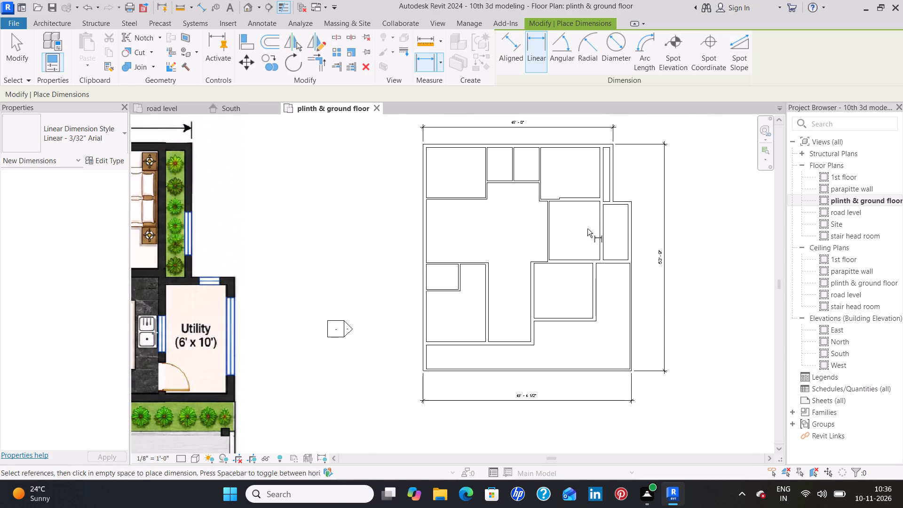
scroll(567, 252, down, 2)
middle_drag(442, 222, 500, 294)
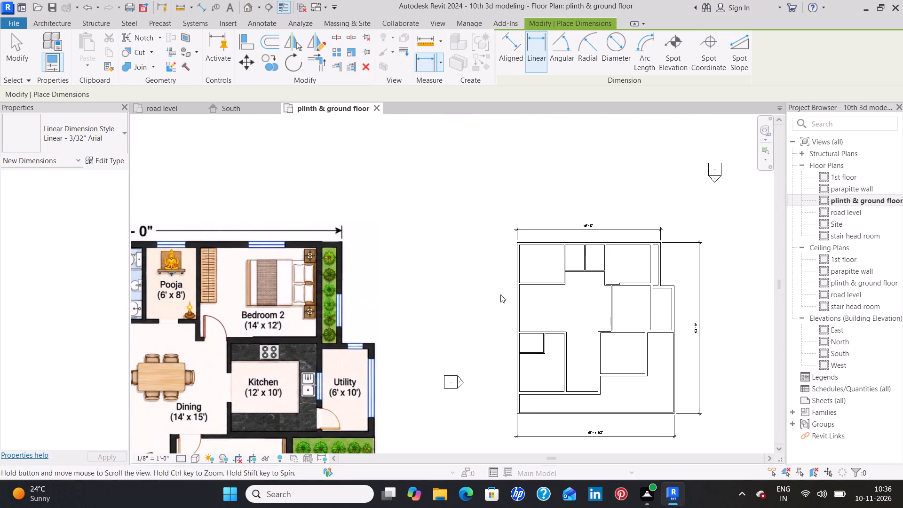
scroll(589, 306, down, 1)
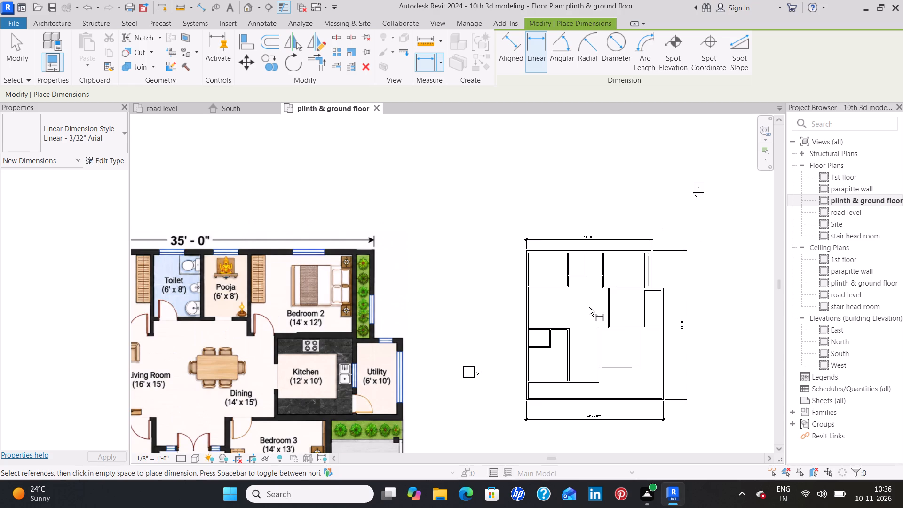
scroll(587, 308, down, 2)
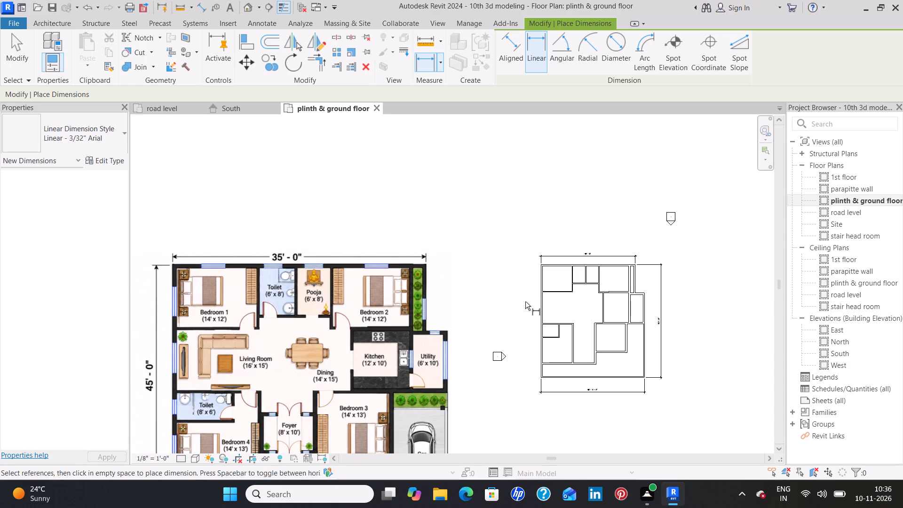
scroll(275, 257, up, 5)
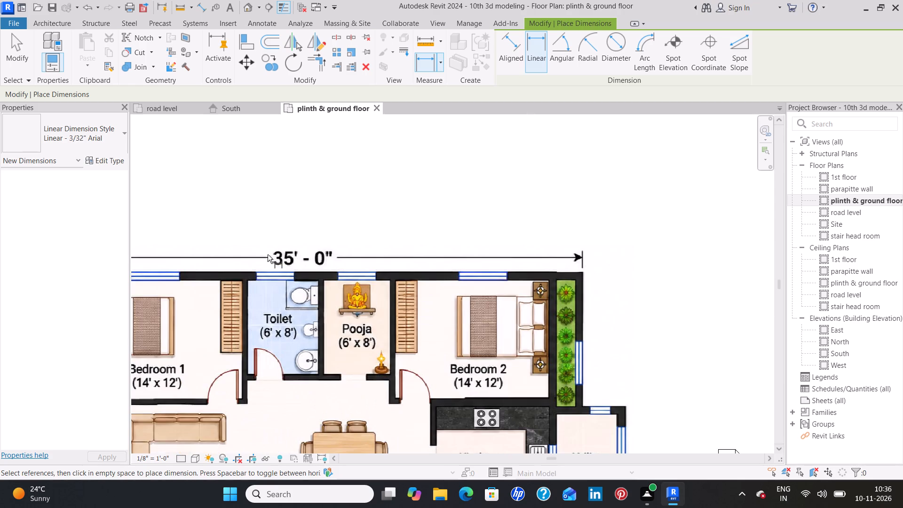
scroll(607, 325, down, 6)
scroll(737, 296, up, 11)
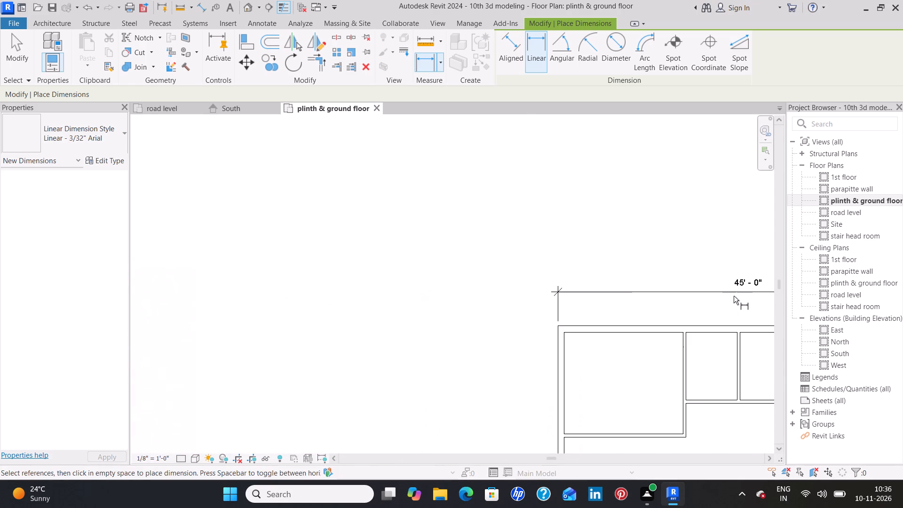
middle_drag(726, 299, 608, 301)
scroll(602, 302, down, 3)
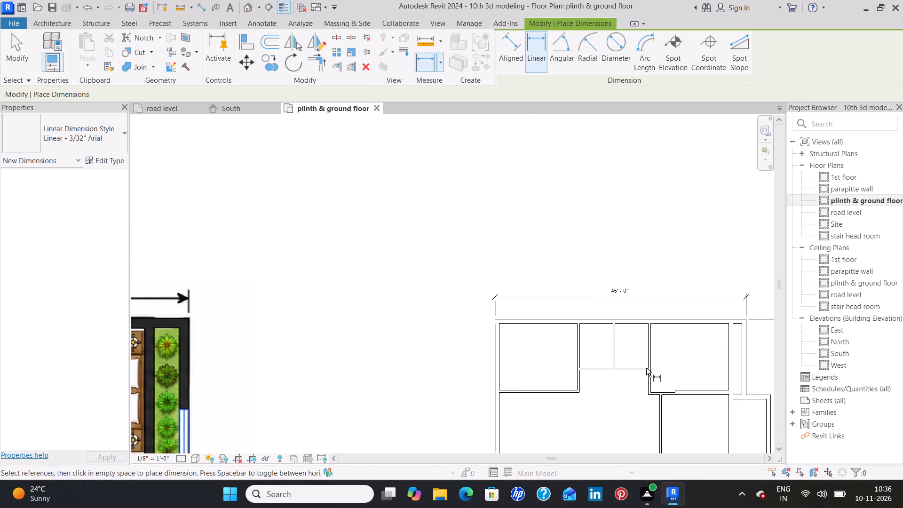
scroll(646, 368, down, 2)
middle_drag(596, 406, 589, 341)
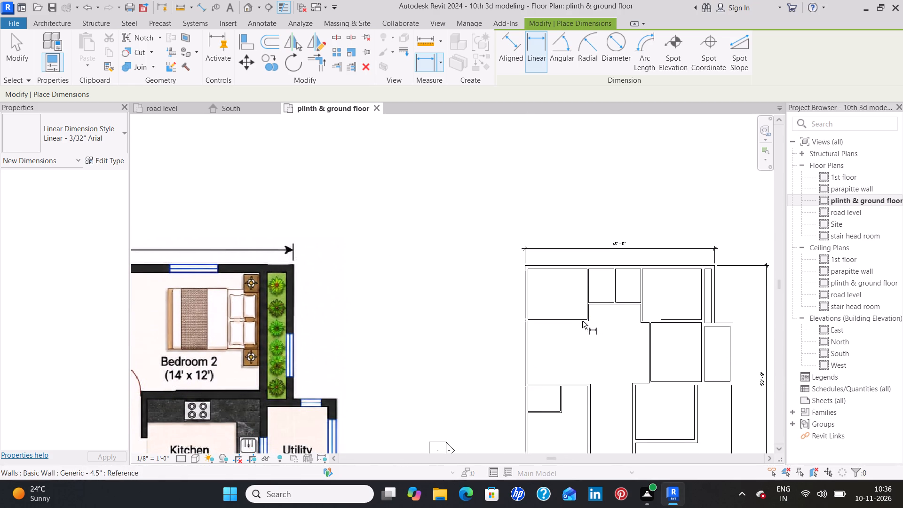
scroll(590, 331, down, 3)
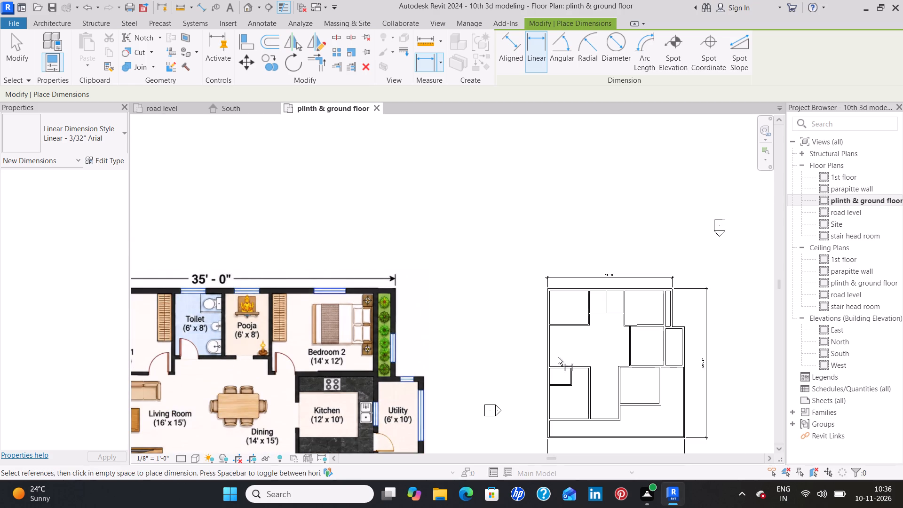
middle_drag(558, 357, 575, 298)
middle_drag(260, 292, 385, 289)
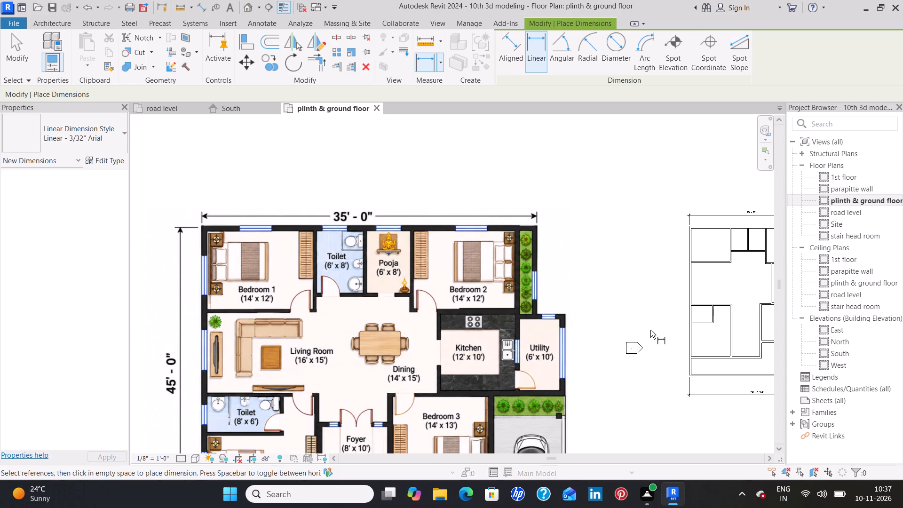
middle_drag(649, 329, 618, 212)
scroll(618, 212, down, 2)
middle_drag(720, 200, 683, 213)
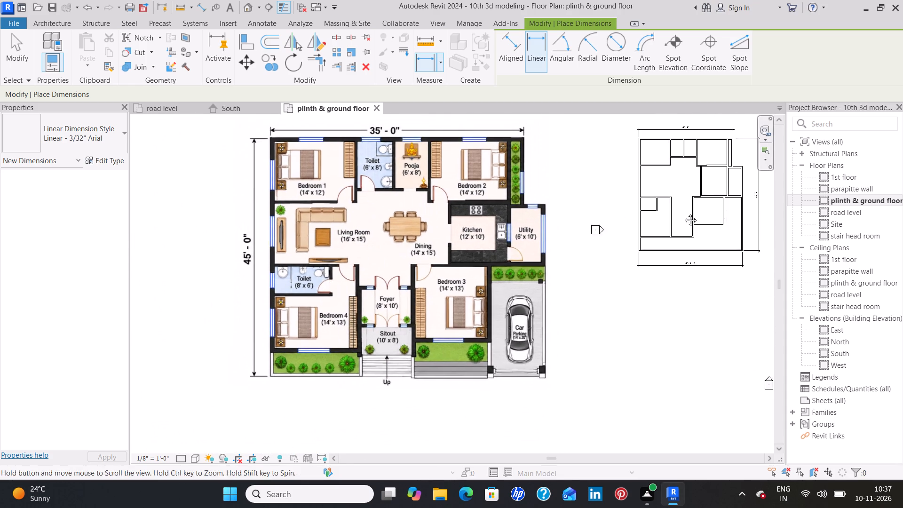
middle_drag(683, 213, 577, 264)
scroll(620, 270, up, 9)
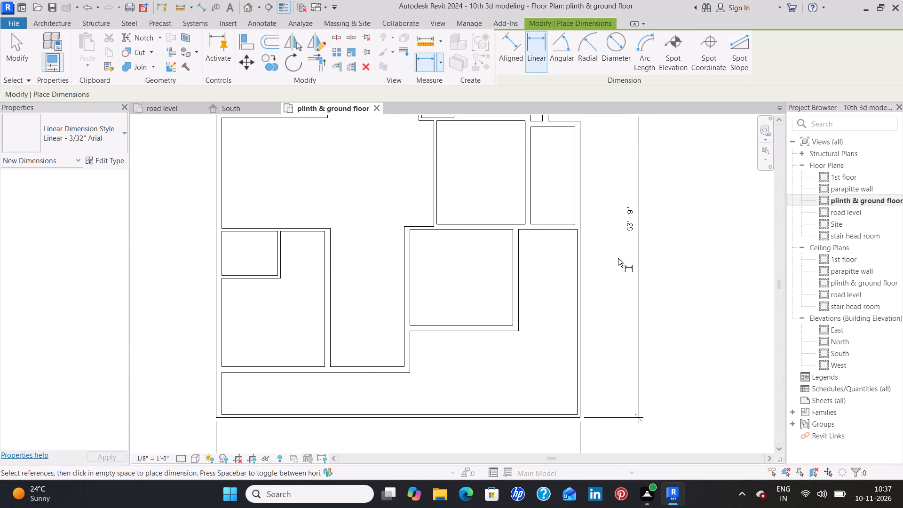
scroll(618, 258, down, 8)
middle_drag(475, 325, 480, 306)
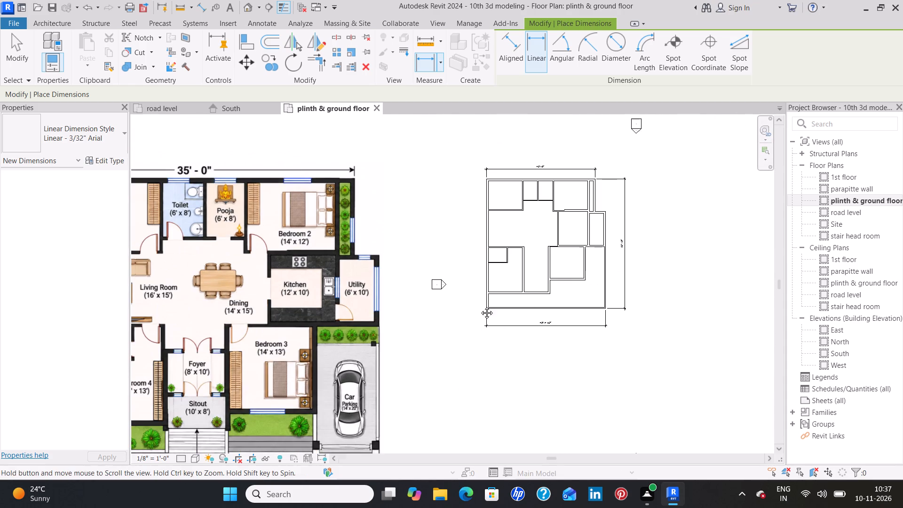
middle_drag(480, 306, 504, 221)
middle_click(504, 221)
middle_click(504, 220)
scroll(225, 385, up, 8)
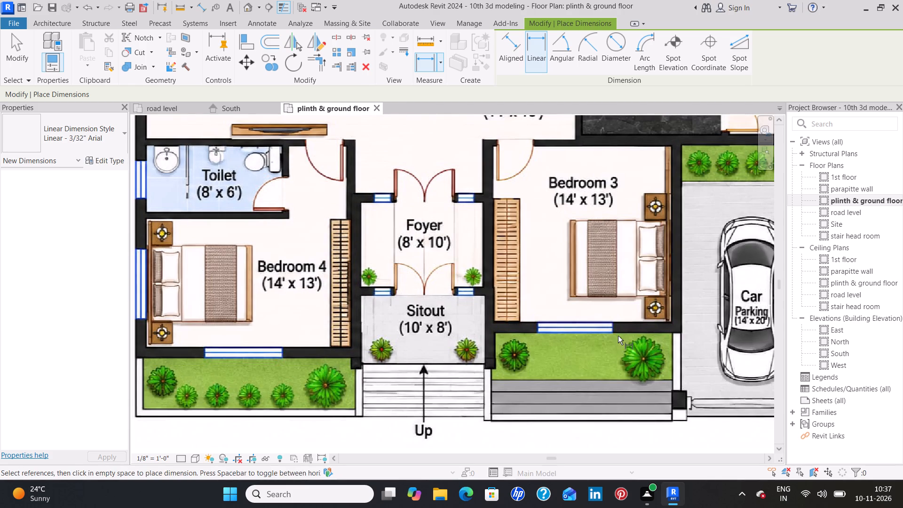
Add a vertical linear dimension west of the house, between the front strip's inner northwest and southwest corners.
middle_drag(618, 334, 338, 381)
scroll(316, 381, down, 4)
middle_drag(557, 315, 447, 384)
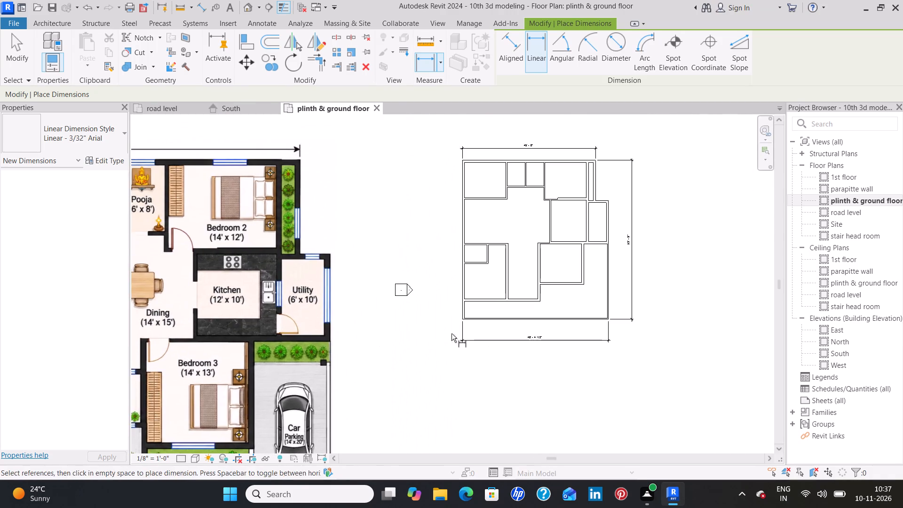
scroll(461, 319, up, 10)
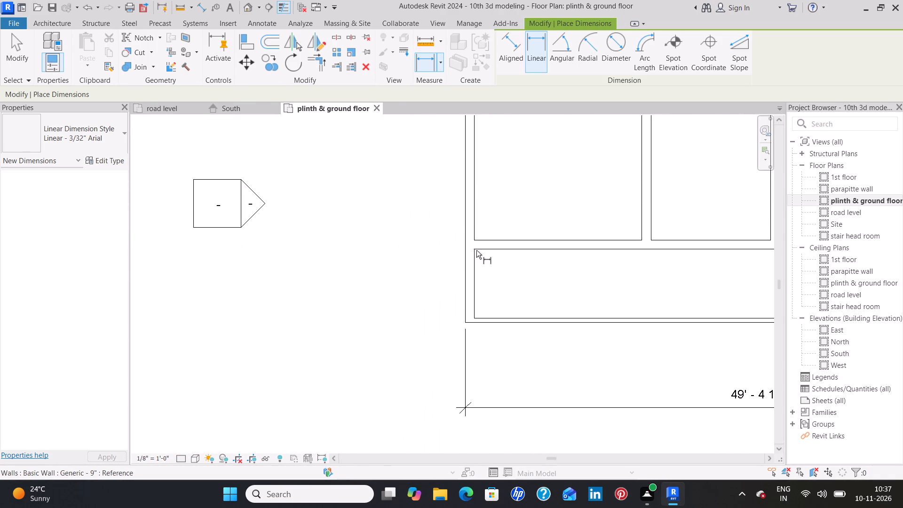
click(474, 247)
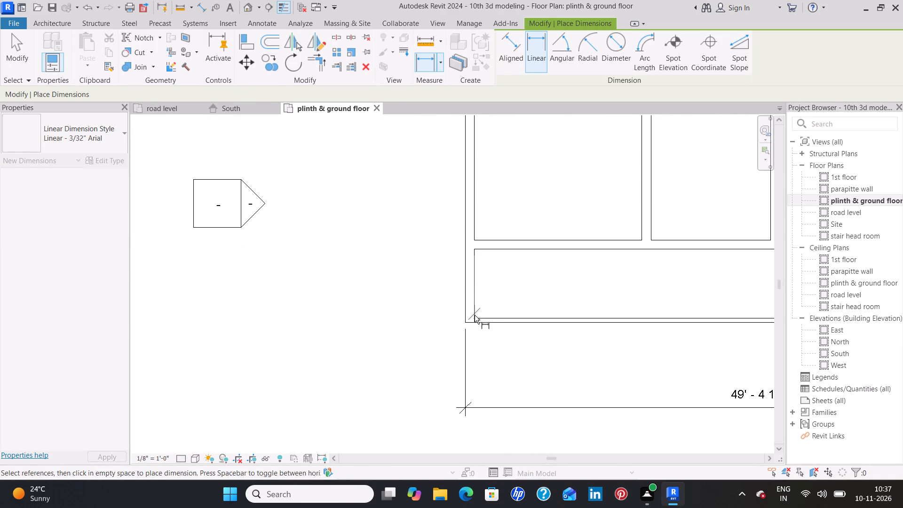
click(475, 318)
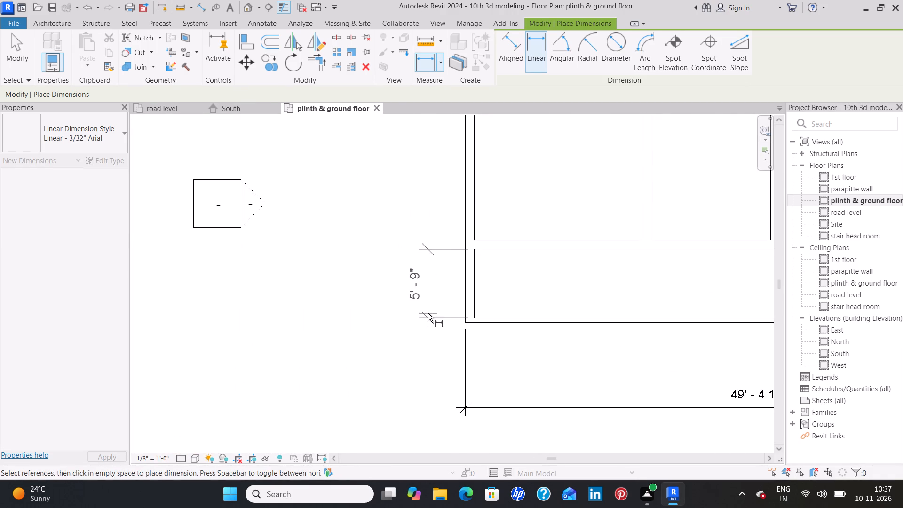
click(428, 313)
key(Escape)
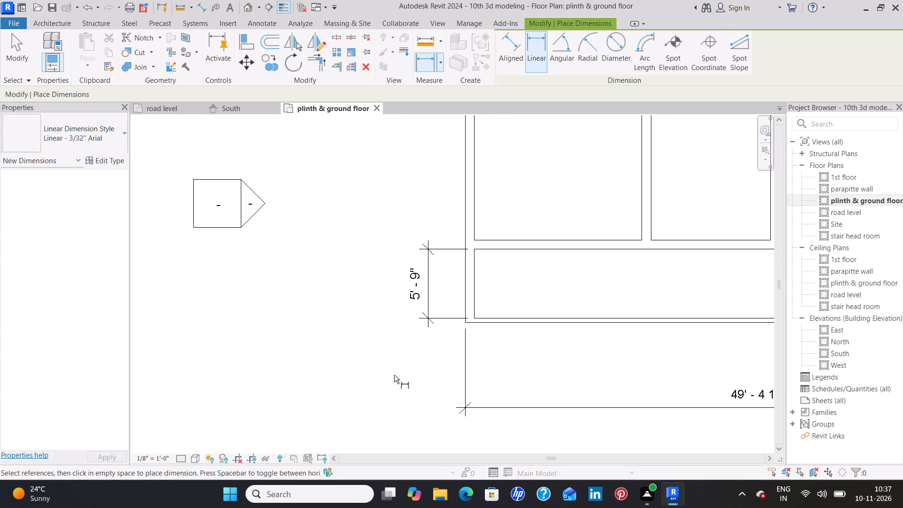
key(Escape)
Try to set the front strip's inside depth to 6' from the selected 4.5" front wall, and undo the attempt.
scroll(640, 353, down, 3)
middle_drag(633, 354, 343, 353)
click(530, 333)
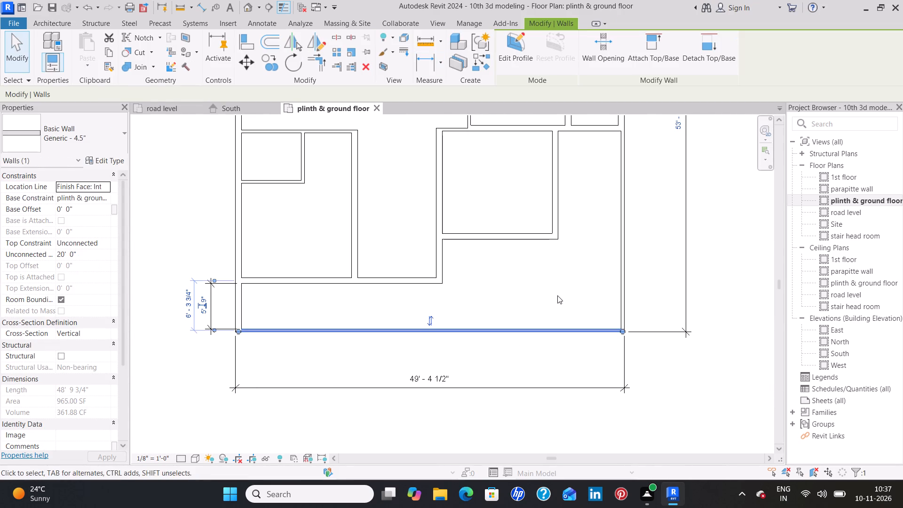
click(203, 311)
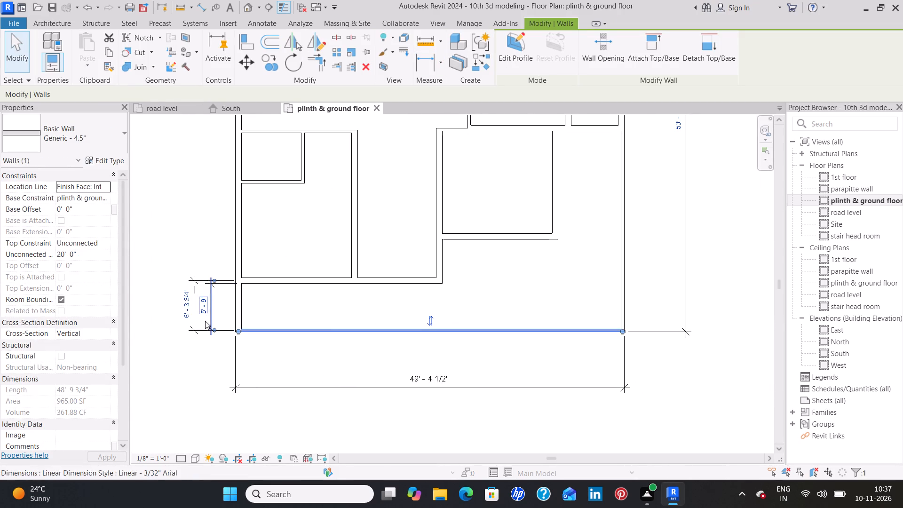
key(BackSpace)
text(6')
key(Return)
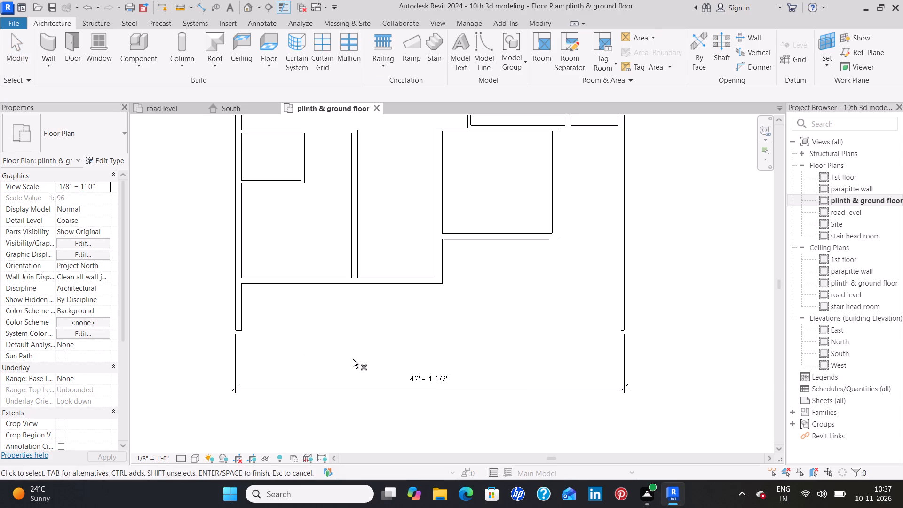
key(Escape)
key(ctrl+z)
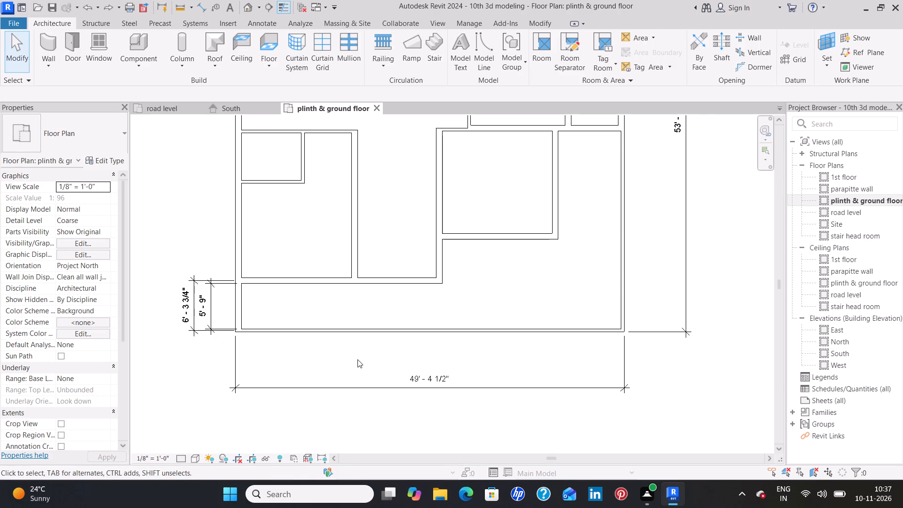
Move the 4.5" front enclosure wall by setting the front strip's inside depth dimension to 6'.
click(315, 333)
click(202, 310)
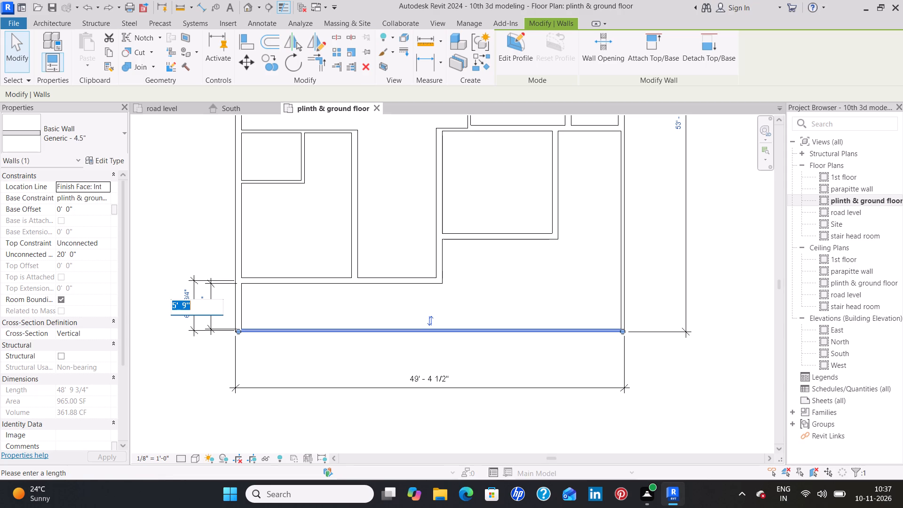
key(BackSpace)
text(6')
key(Return)
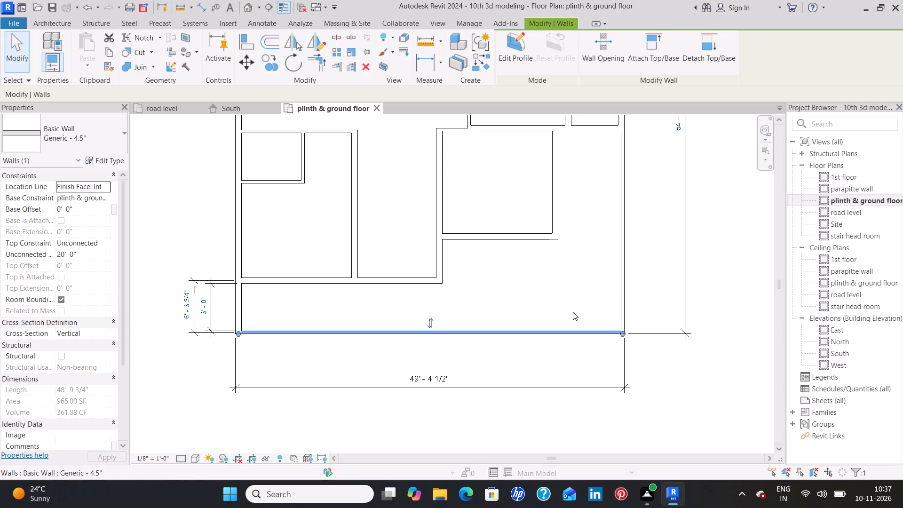
click(569, 302)
Compare the model's southeast front area with the car parking, planter and front garden on the imported plan.
middle_drag(569, 302, 552, 361)
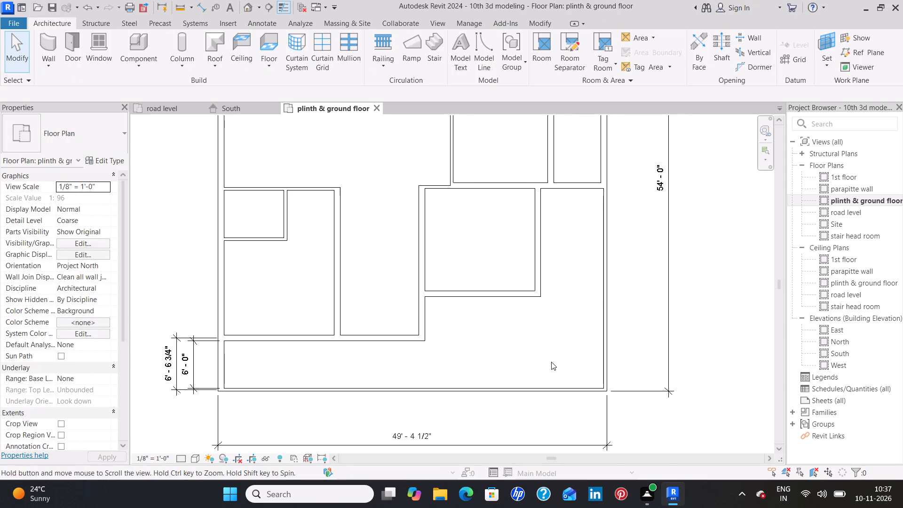
scroll(551, 362, down, 5)
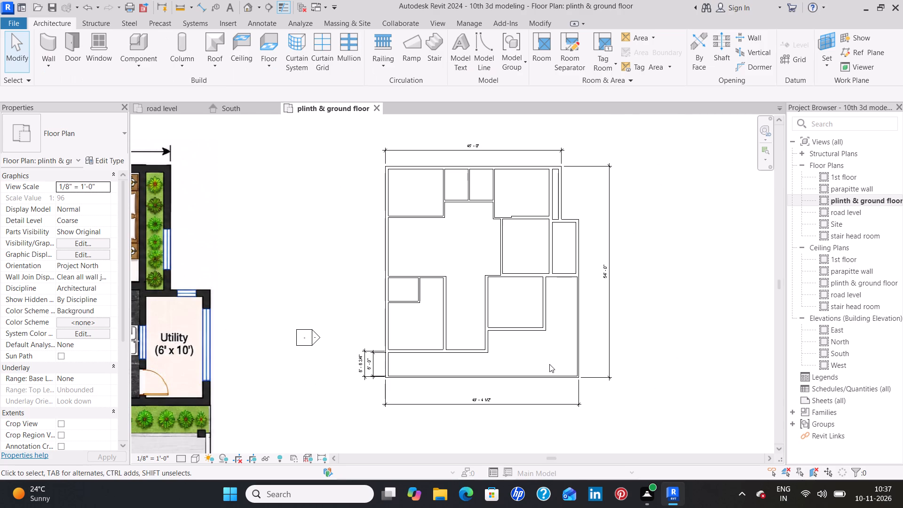
middle_drag(547, 364, 656, 333)
scroll(657, 333, down, 3)
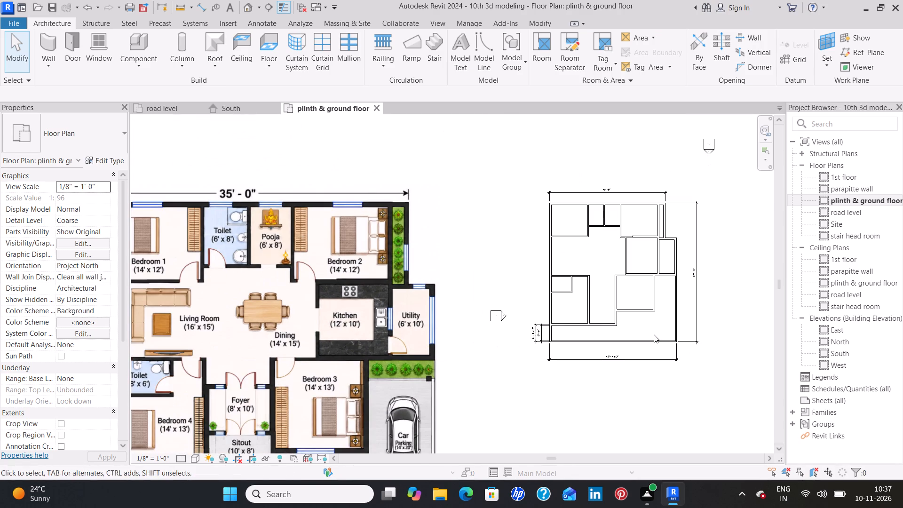
middle_drag(652, 321, 670, 280)
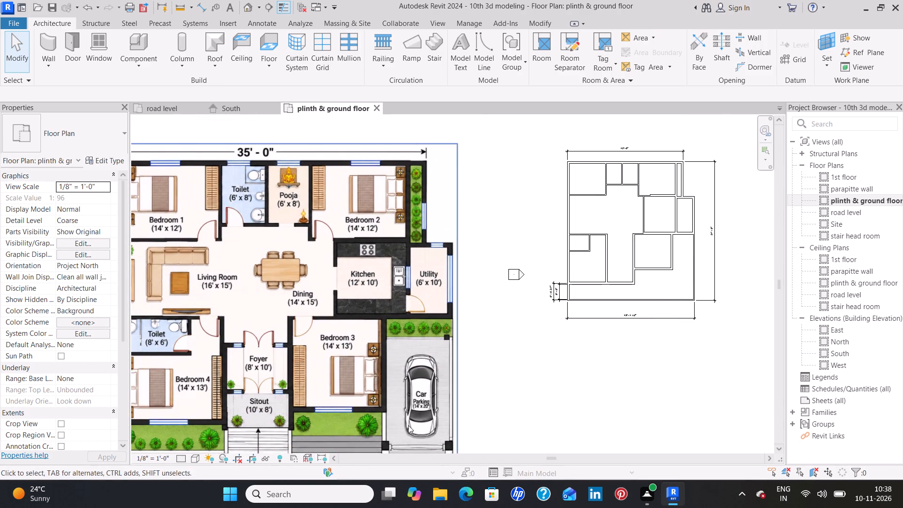
scroll(427, 405, up, 4)
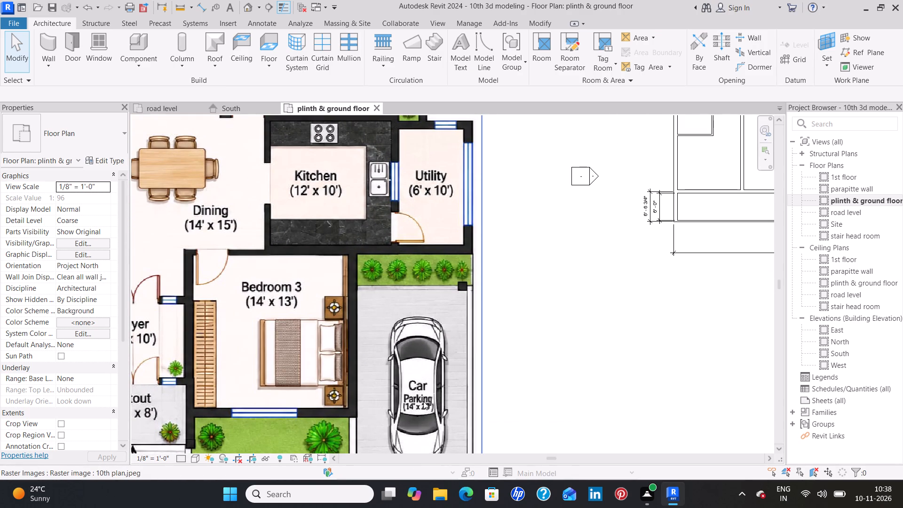
middle_drag(428, 389, 444, 317)
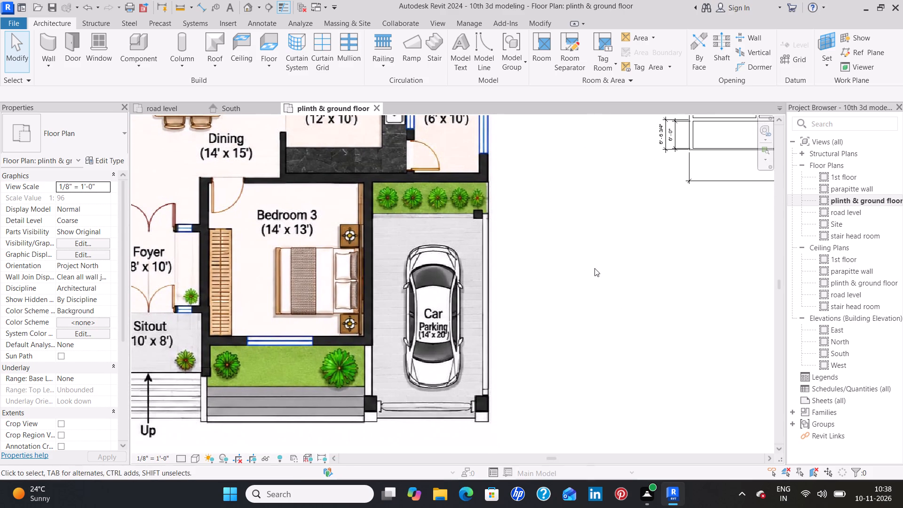
middle_drag(595, 268, 386, 328)
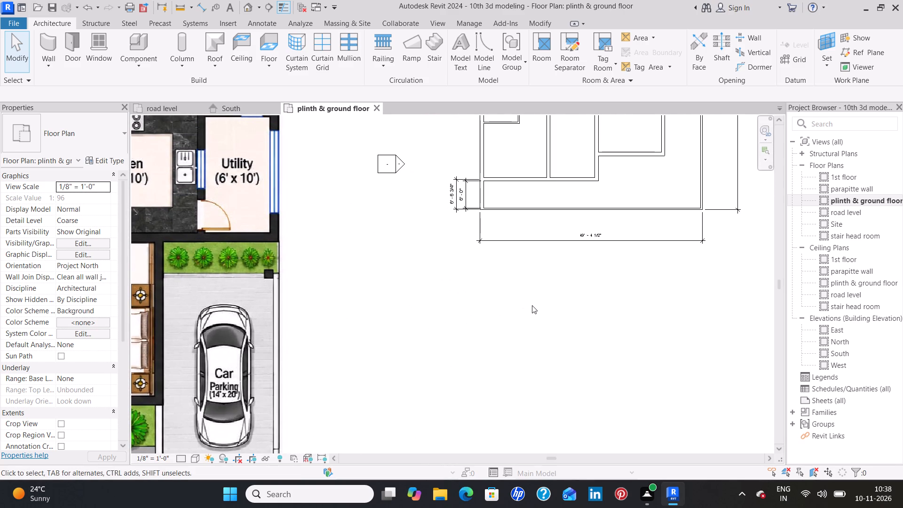
middle_drag(678, 308, 661, 314)
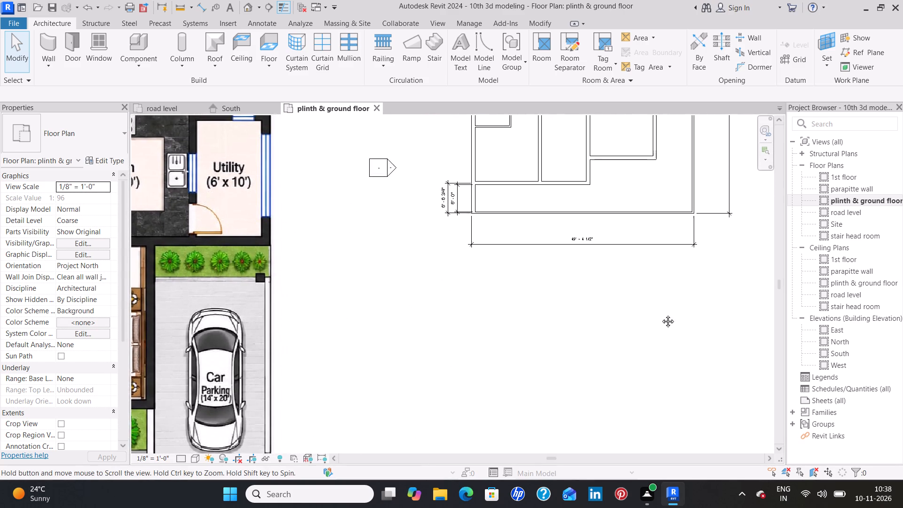
middle_drag(661, 314, 480, 386)
middle_drag(489, 200, 489, 243)
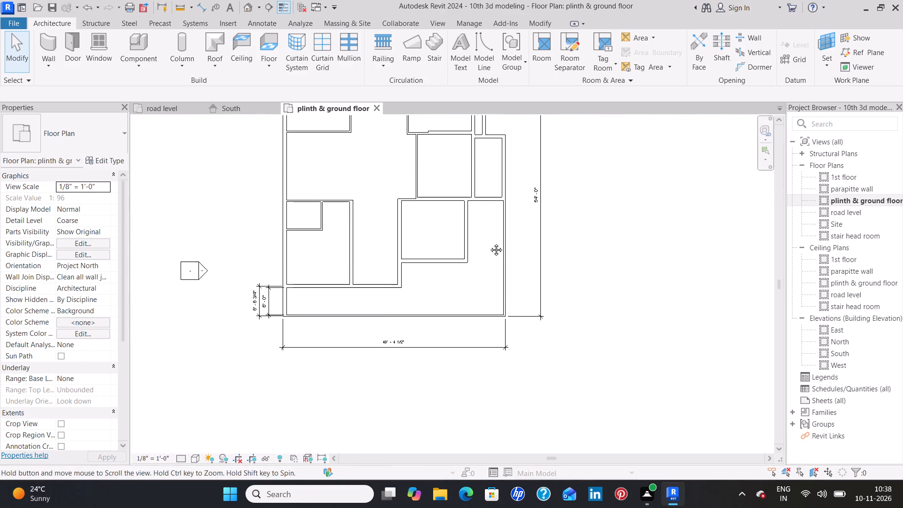
middle_drag(489, 243, 487, 249)
Add a vertical linear dimension east of the house, from the parking area's inner northeast corner to its inner southeast corner.
scroll(487, 245, up, 4)
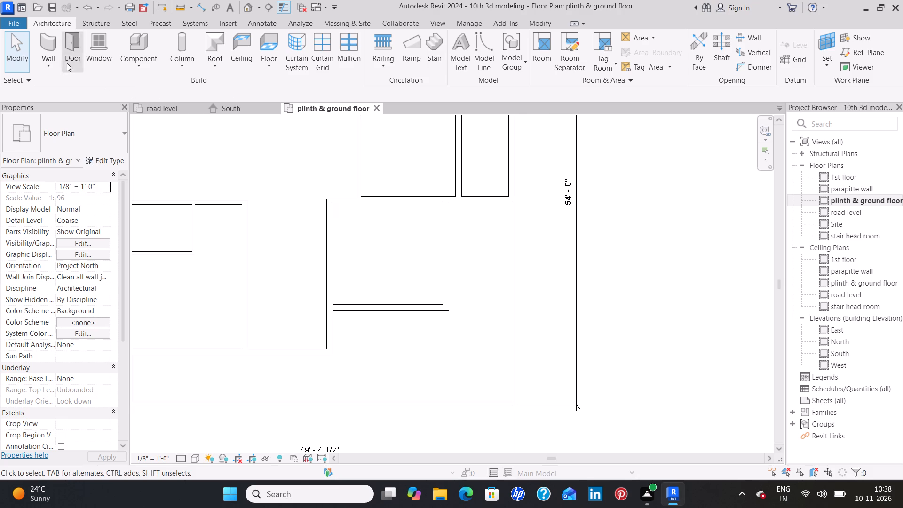
click(198, 3)
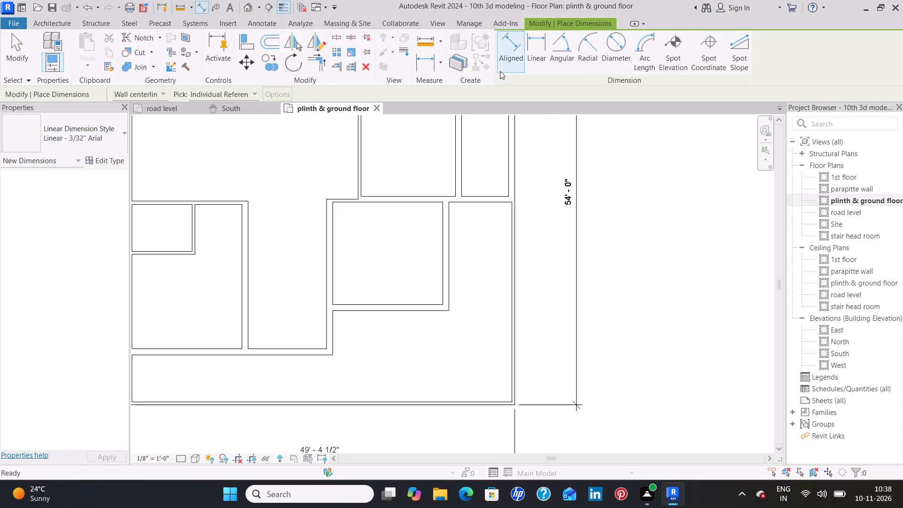
click(539, 60)
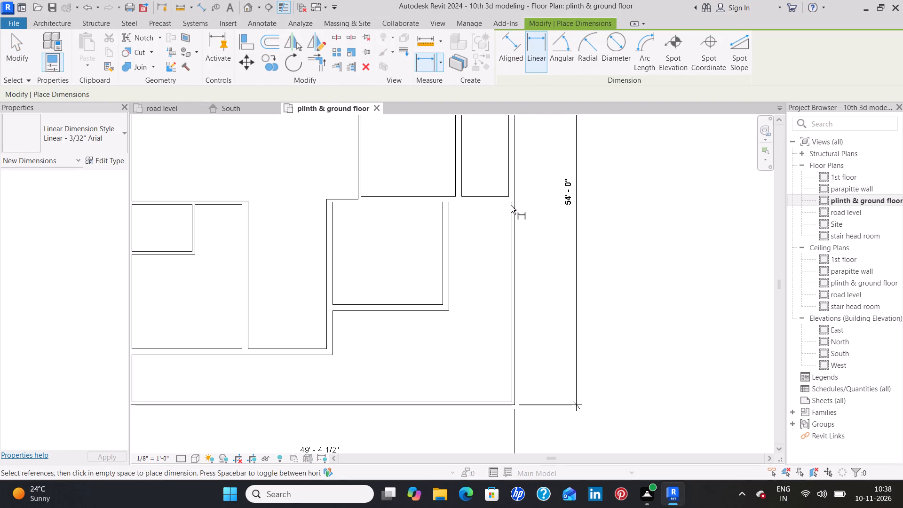
click(512, 202)
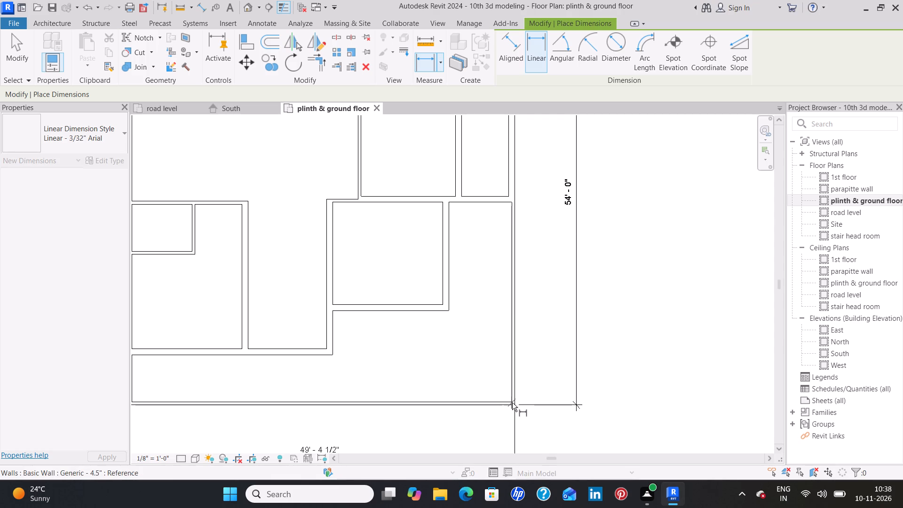
click(512, 403)
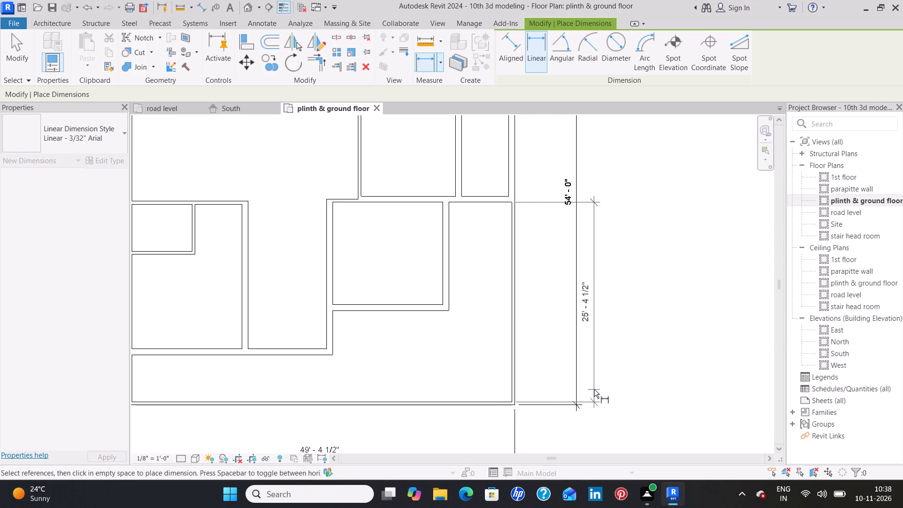
click(594, 389)
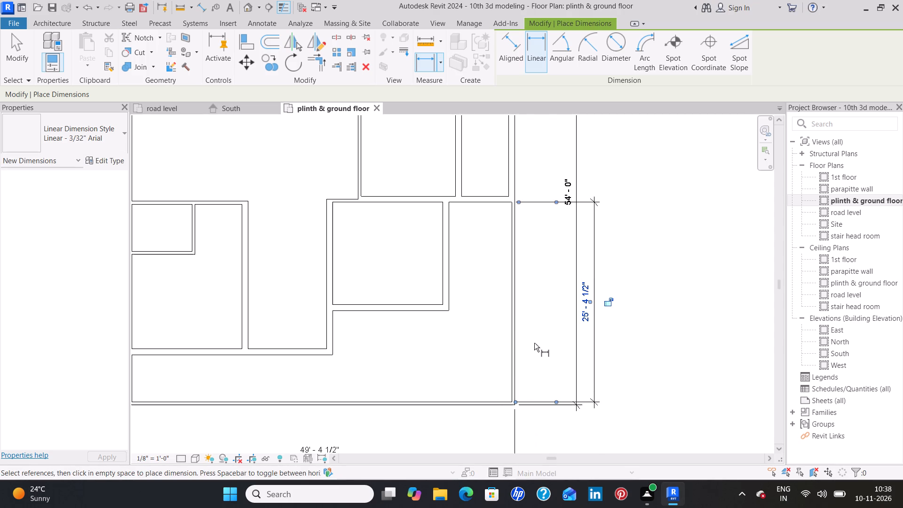
key(Escape)
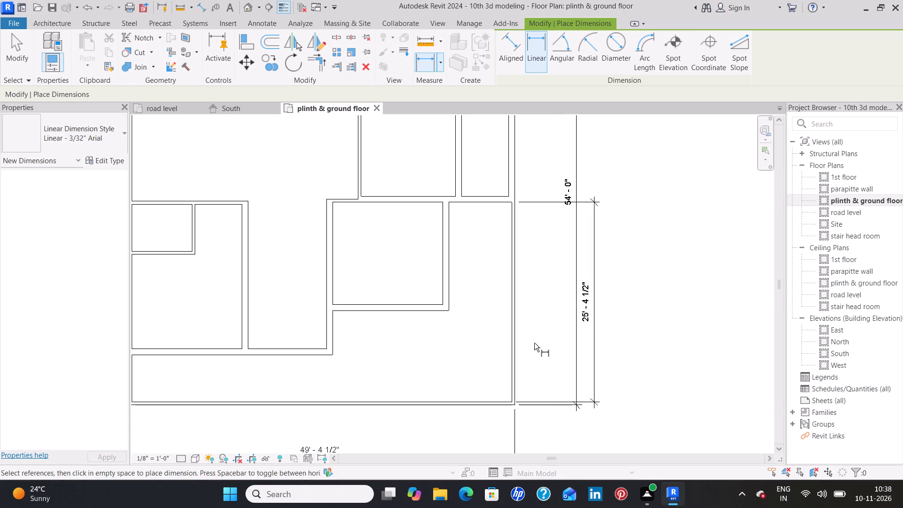
key(Escape)
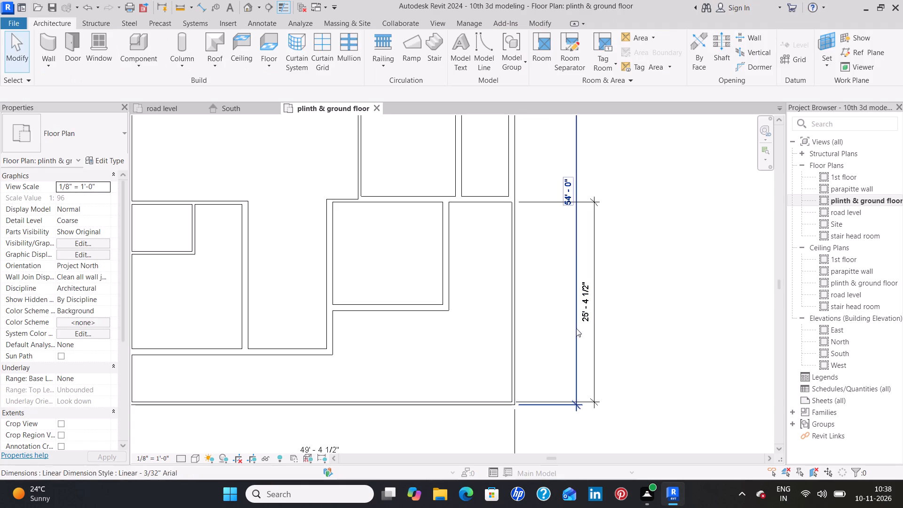
Check the modelled parking area against the car parking and planter strip on the imported plan.
scroll(542, 337, down, 5)
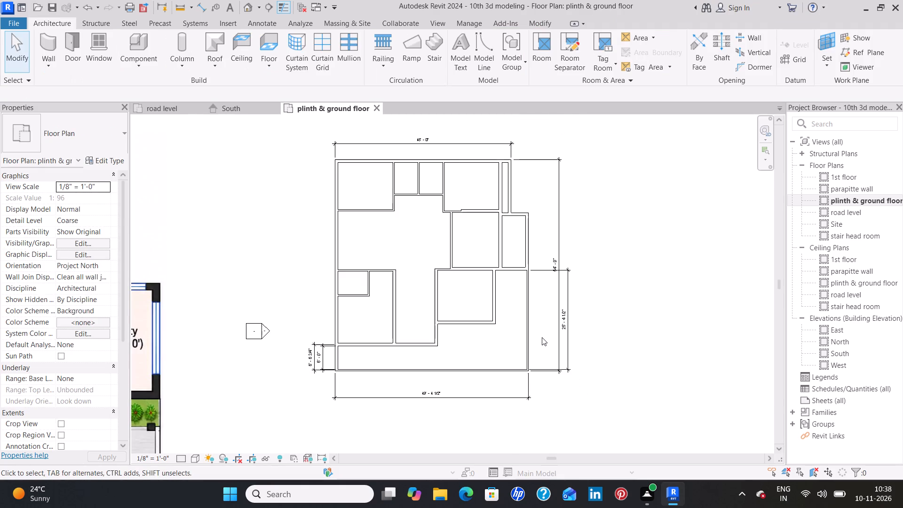
scroll(542, 337, down, 2)
middle_drag(555, 336, 598, 177)
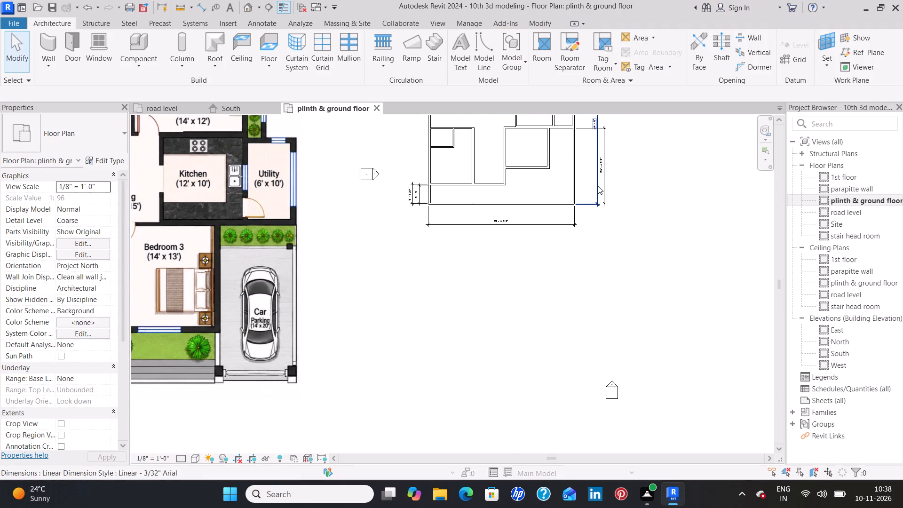
middle_drag(621, 227, 604, 305)
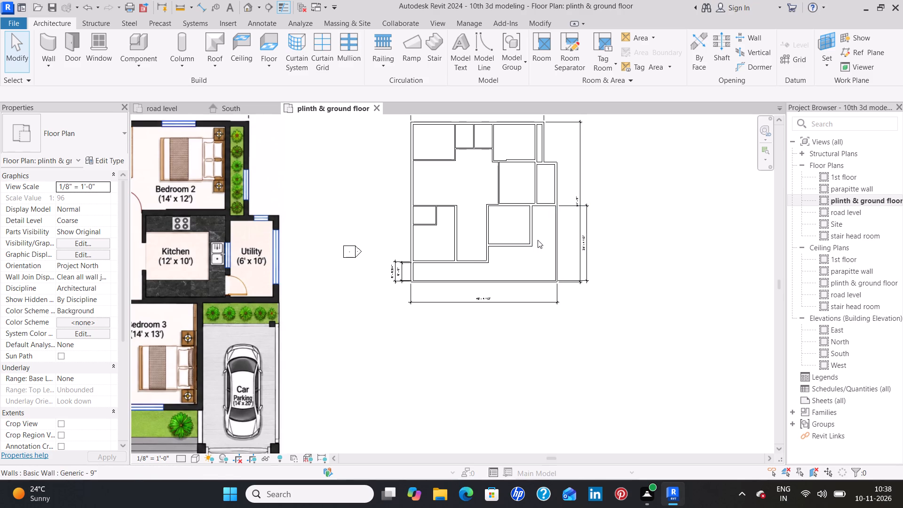
scroll(539, 242, up, 3)
scroll(544, 244, down, 3)
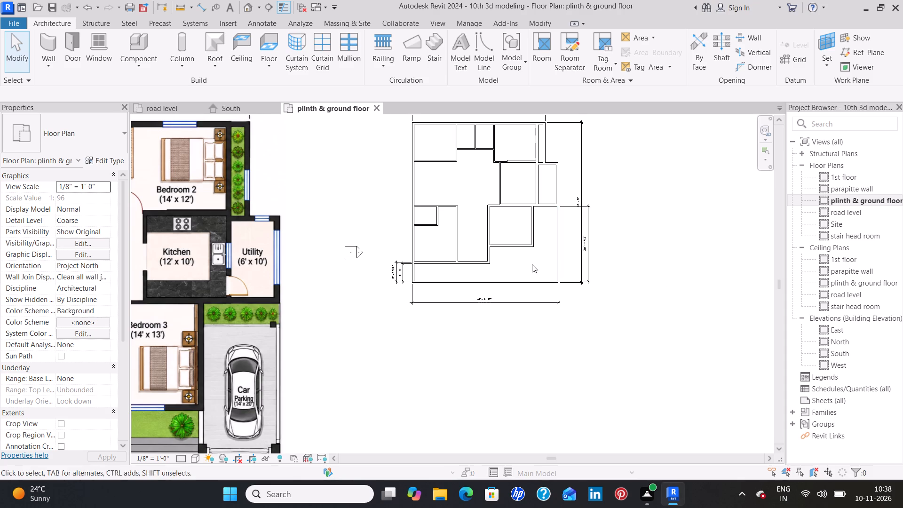
Add a horizontal linear dimension south of the house, across the parking area from its inner northwest corner to its inner northeast corner.
scroll(547, 209, up, 7)
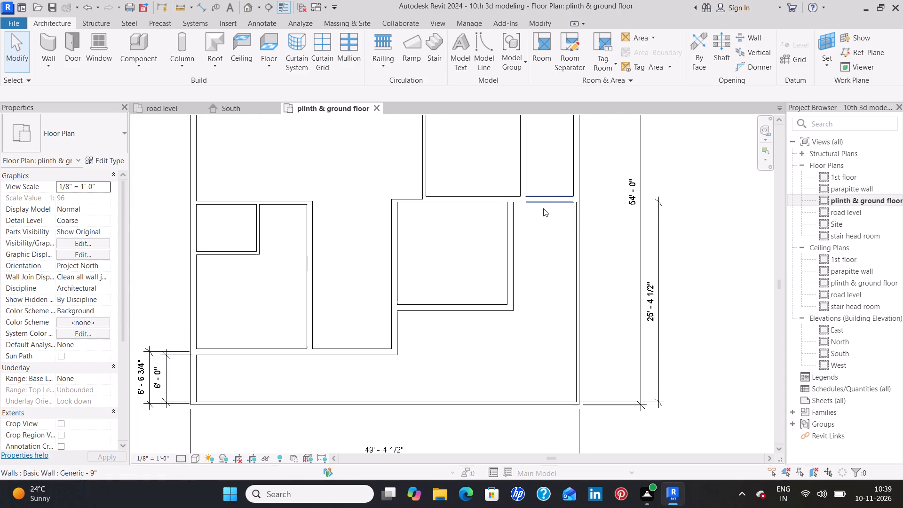
click(650, 288)
text(cs)
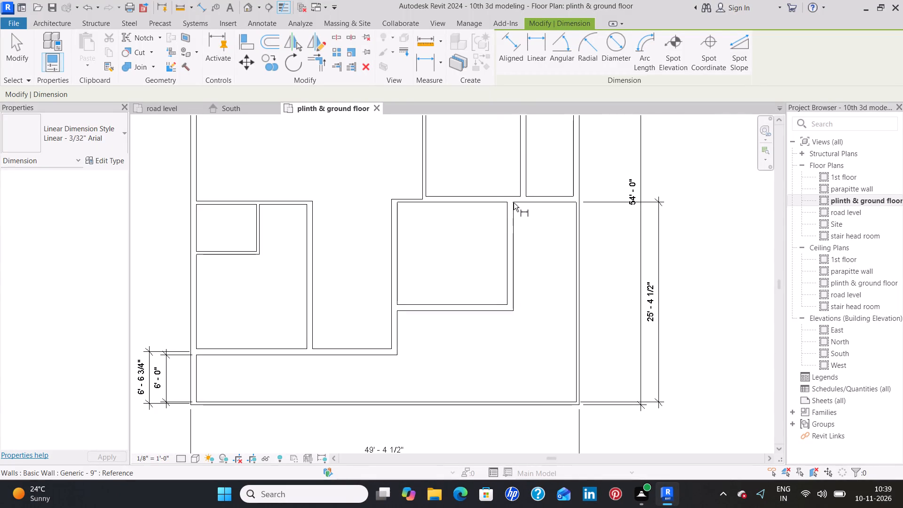
click(512, 202)
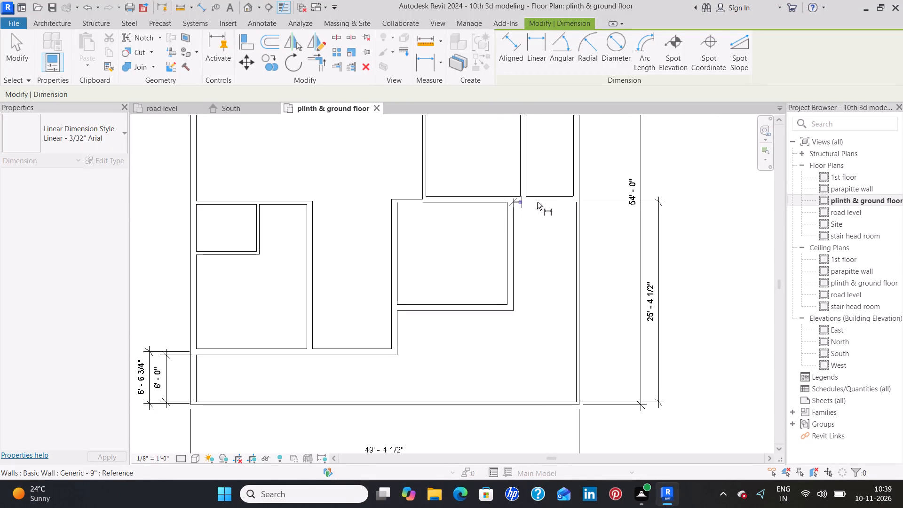
click(576, 202)
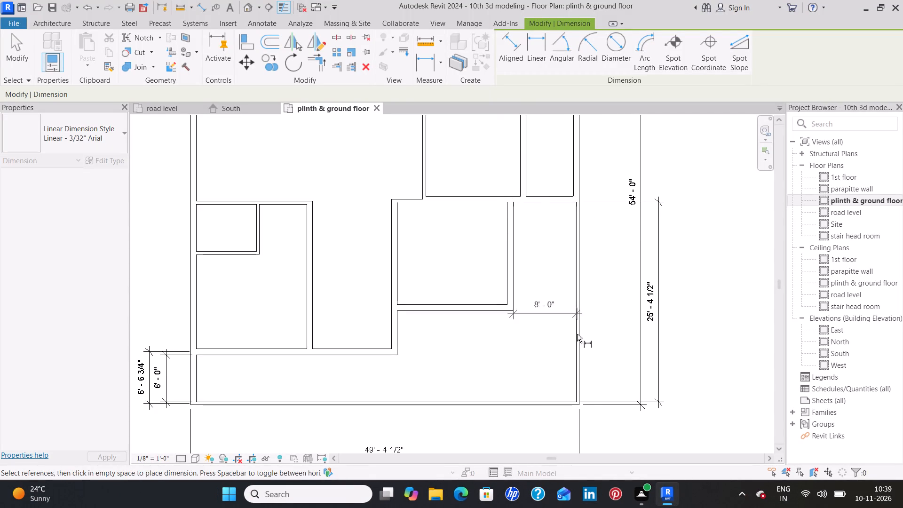
click(586, 437)
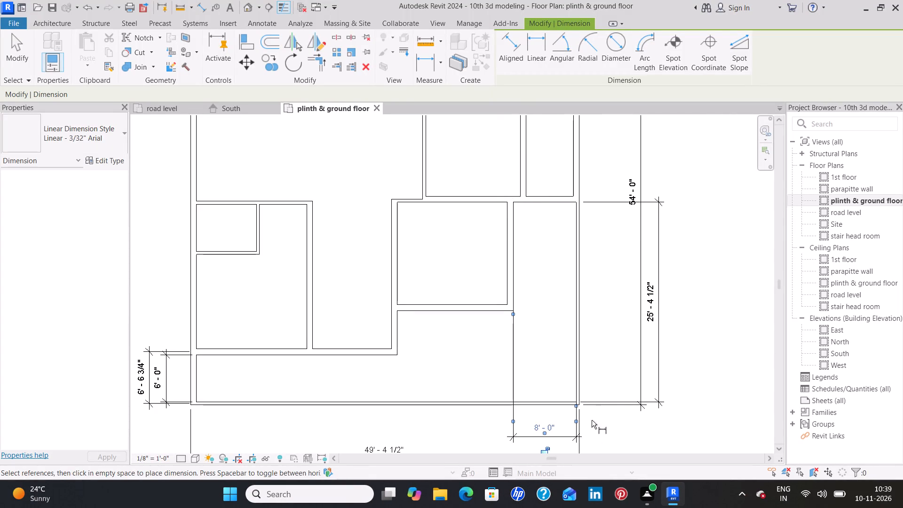
click(602, 361)
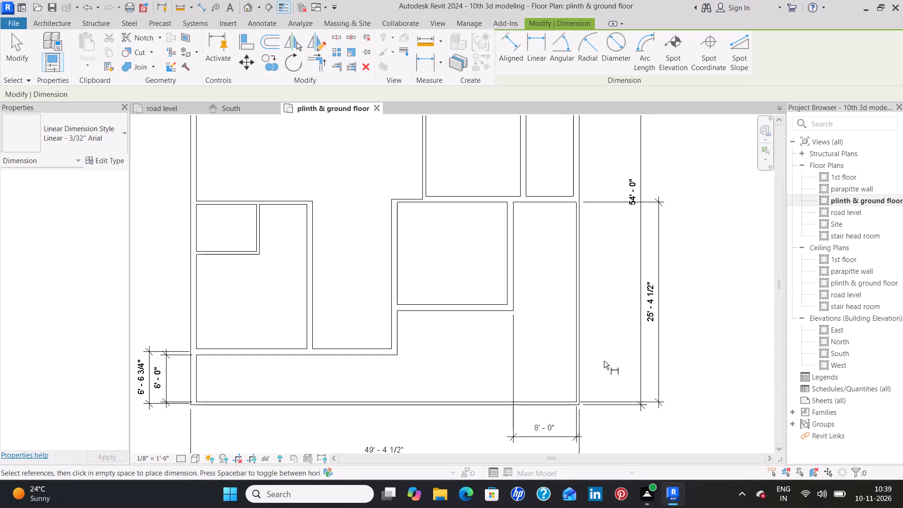
Compare the modelled parking area and east side with the car parking, utility and planters on the imported plan.
scroll(615, 349, down, 4)
middle_drag(615, 354, 621, 309)
scroll(621, 303, down, 1)
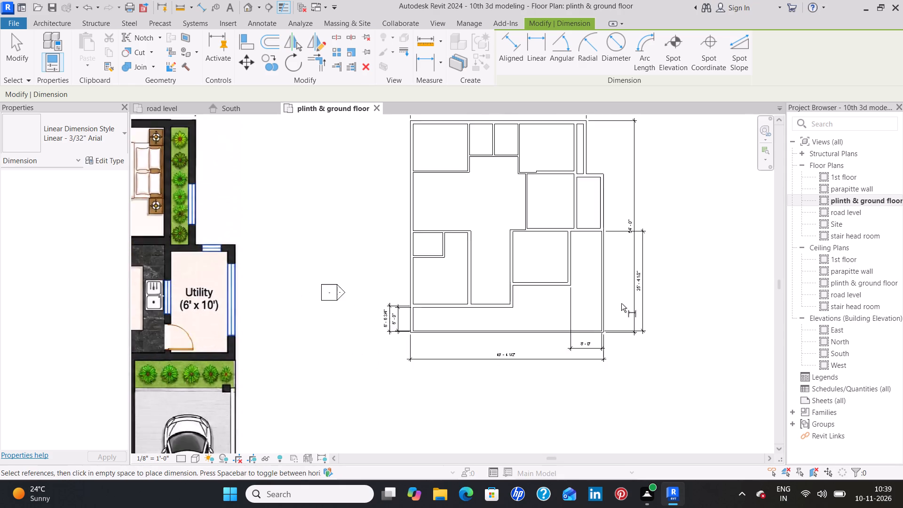
scroll(621, 303, down, 3)
middle_drag(638, 357, 627, 314)
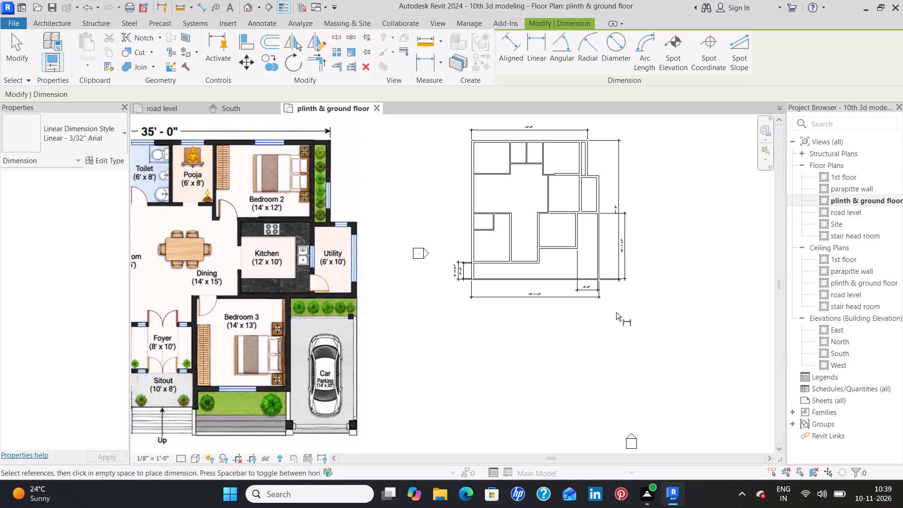
middle_drag(616, 312, 634, 296)
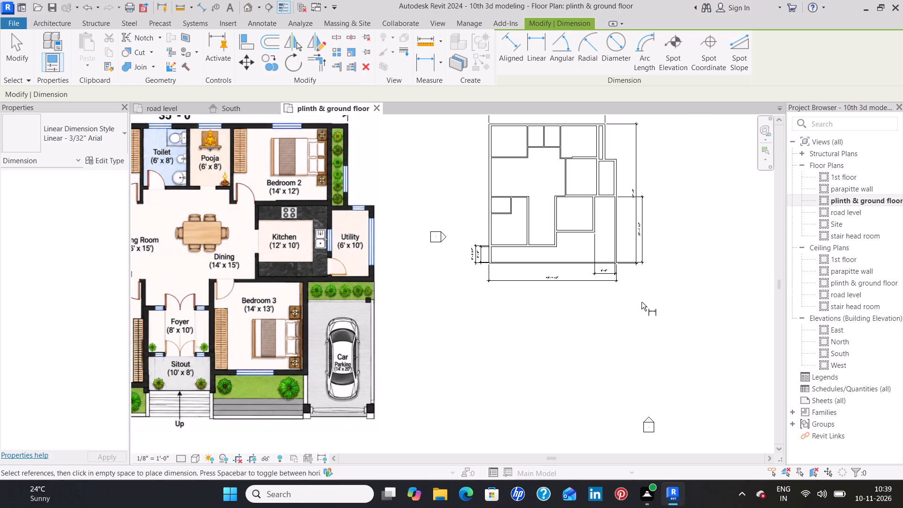
middle_drag(683, 284, 644, 343)
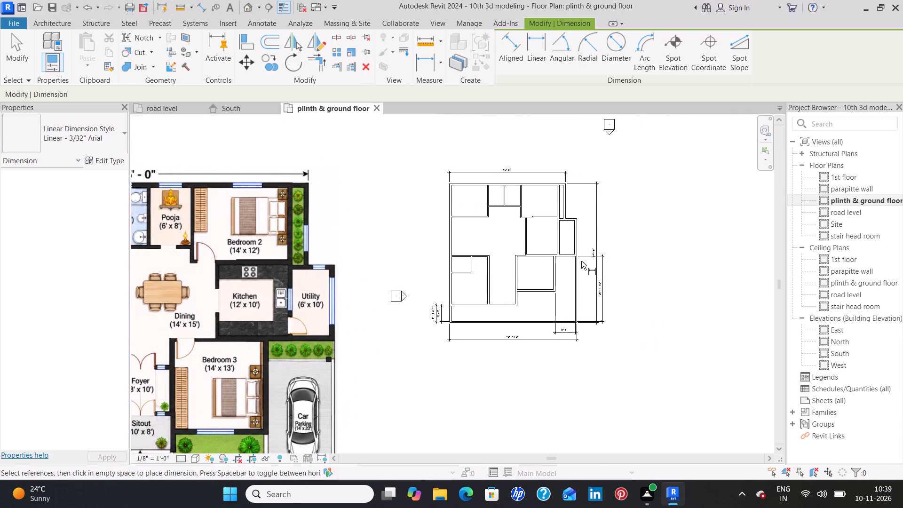
Add a horizontal linear dimension above the north wall across the inside width of the narrow northeast planter strip.
scroll(567, 183, up, 9)
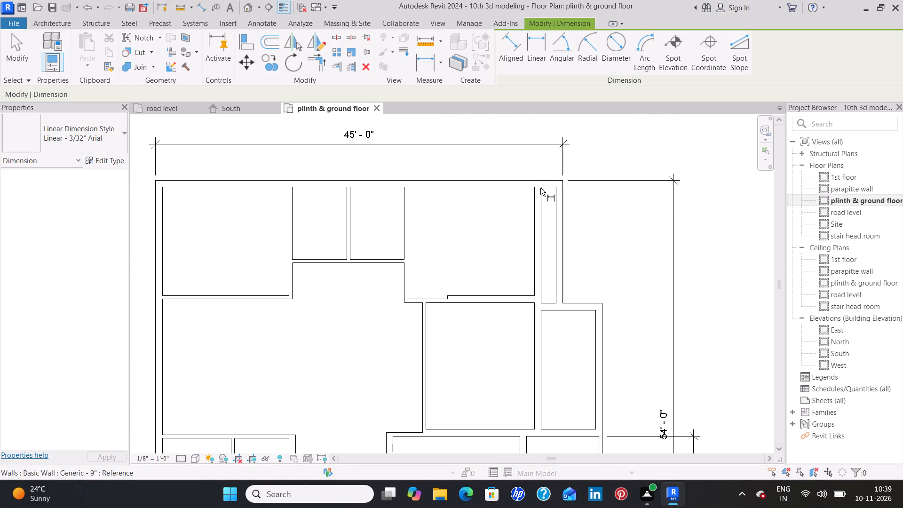
click(540, 188)
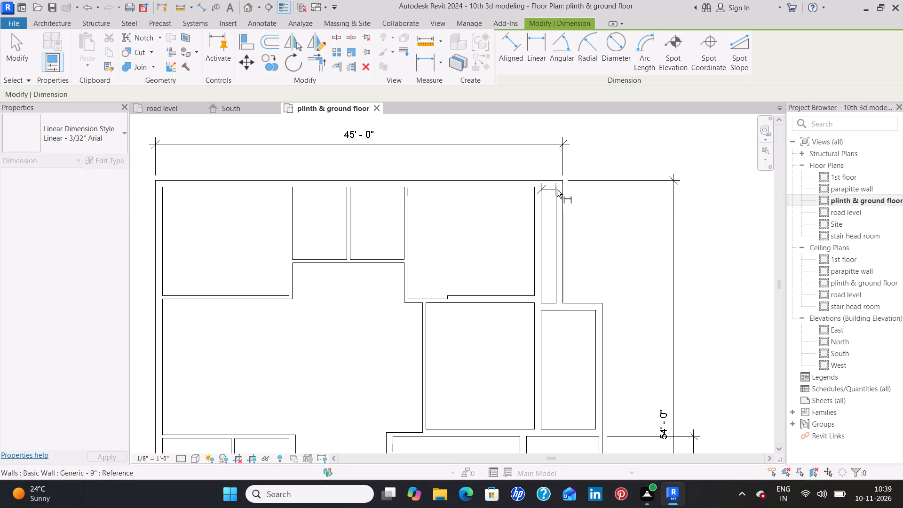
click(555, 187)
click(549, 163)
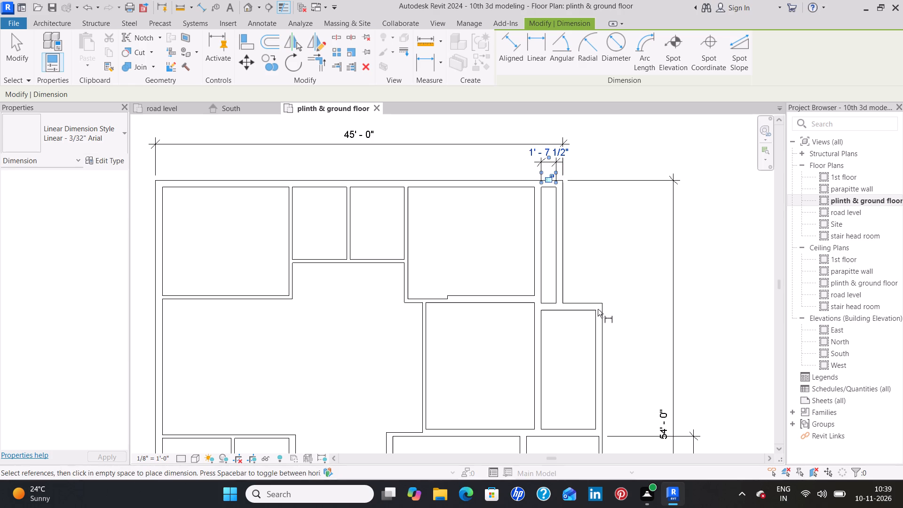
Add linear dimensions for the utility room's inside width, placed north of the house, and its inside depth, placed just east of the room.
click(595, 310)
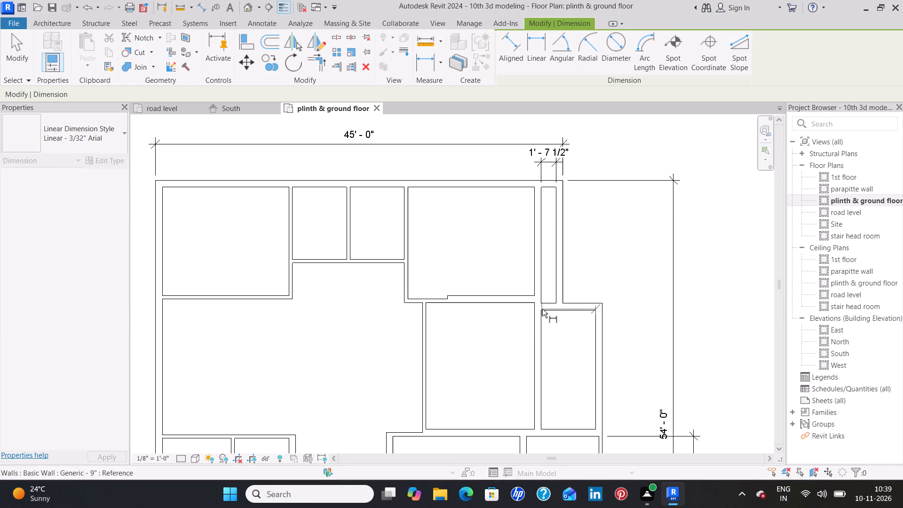
click(542, 310)
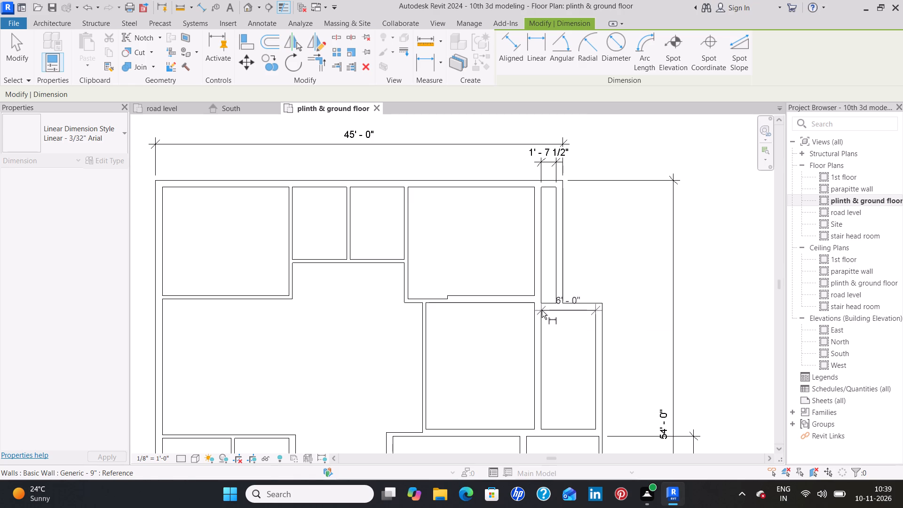
click(513, 134)
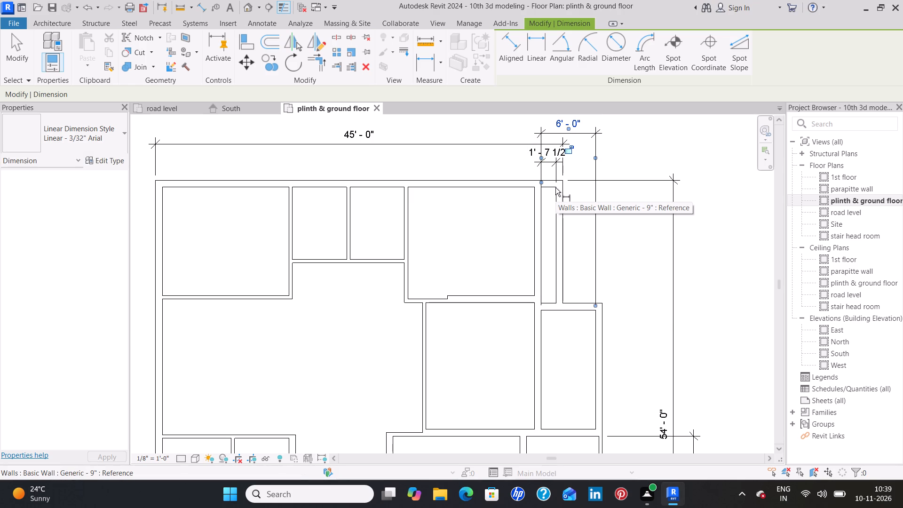
click(594, 310)
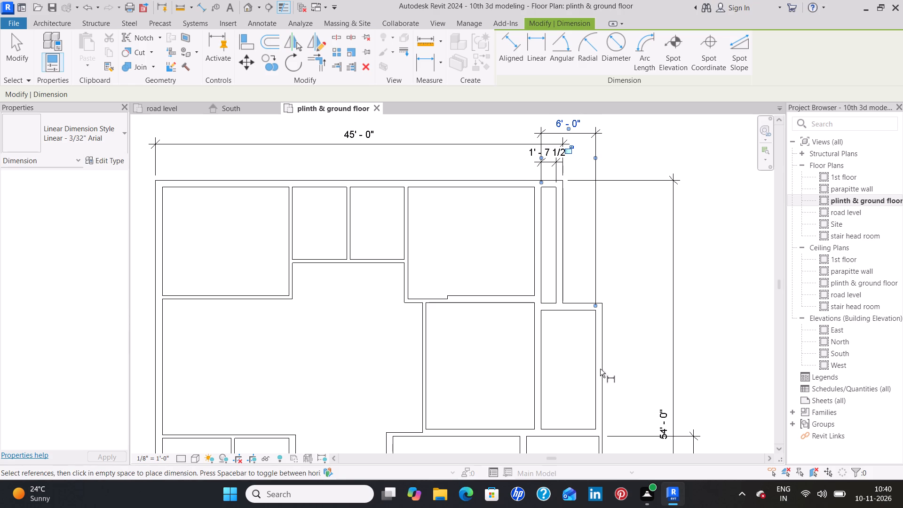
click(594, 424)
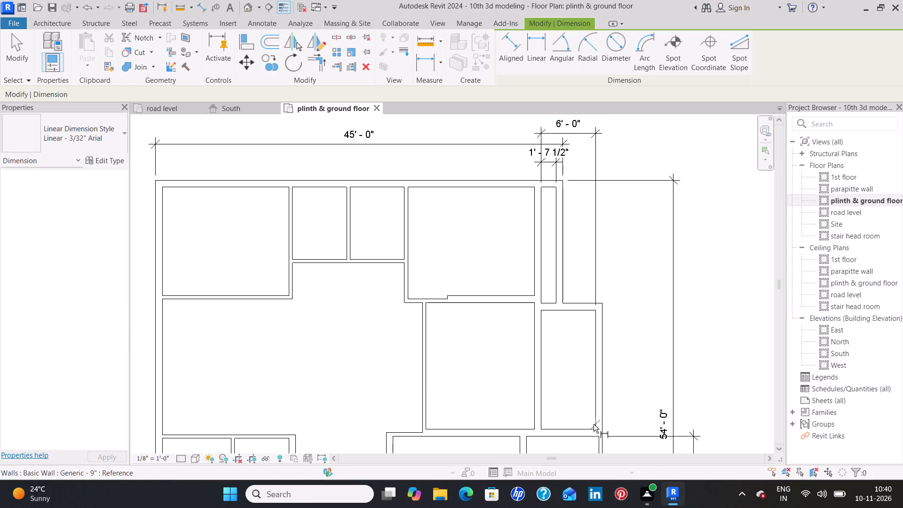
click(595, 310)
click(631, 310)
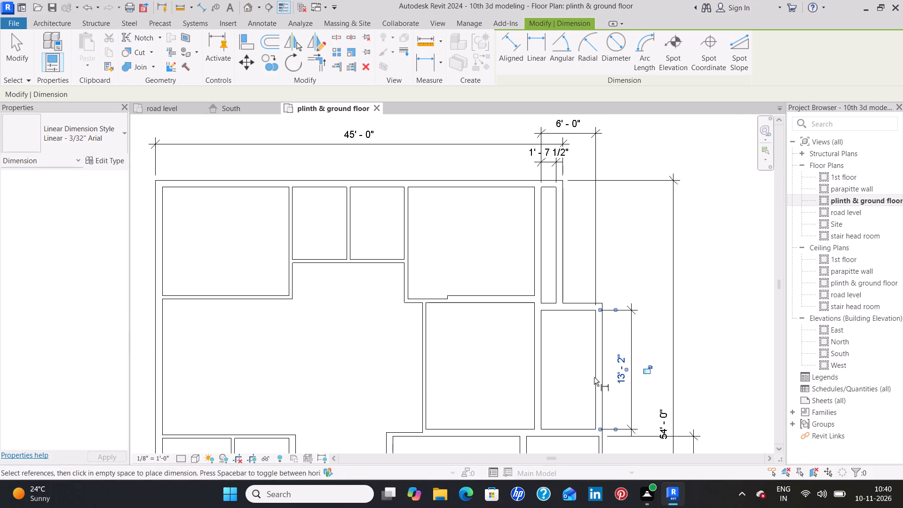
Move the 9" east wall of the northeast planter strip by setting the strip's inside width dimension to 2'.
middle_drag(573, 395, 567, 295)
scroll(567, 278, down, 4)
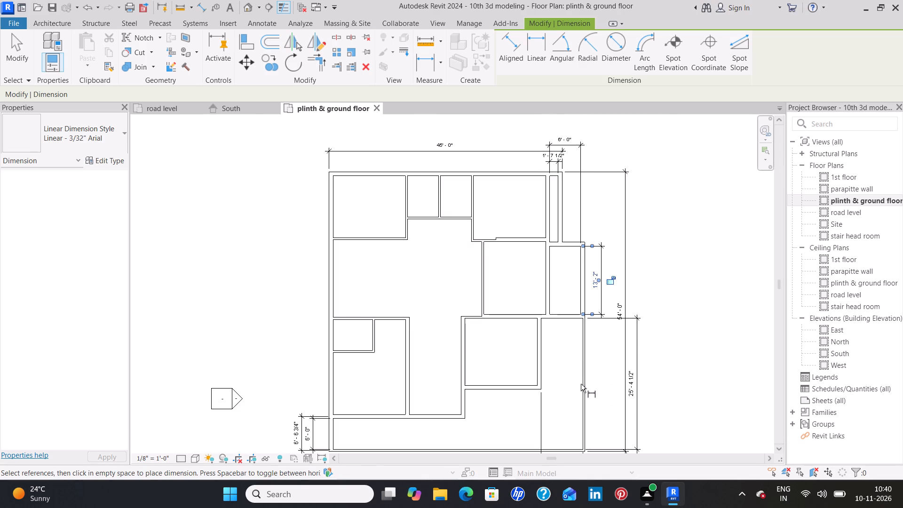
middle_drag(581, 384, 608, 325)
scroll(615, 312, down, 4)
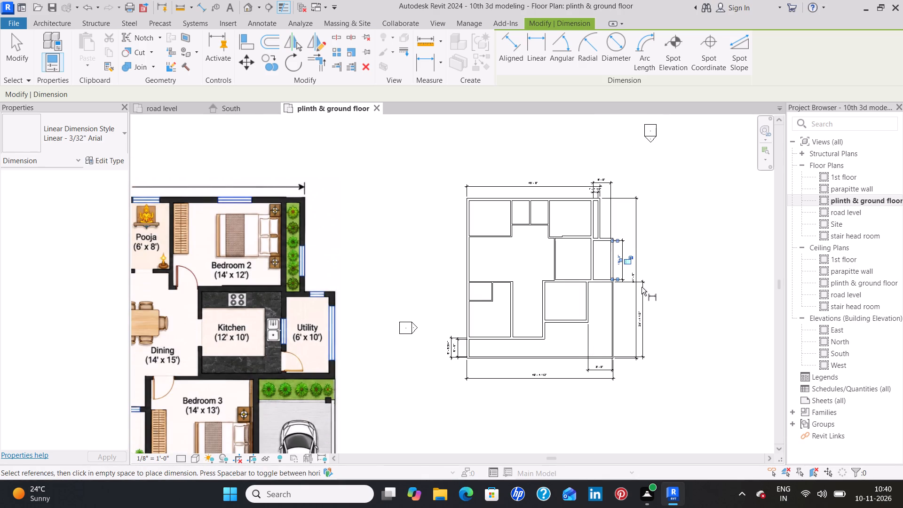
scroll(620, 278, up, 7)
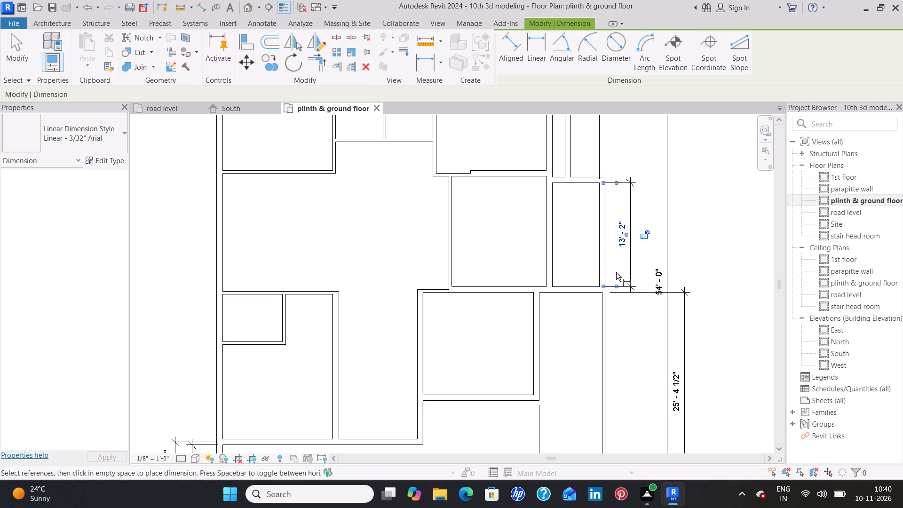
scroll(615, 272, down, 4)
middle_drag(578, 250, 580, 279)
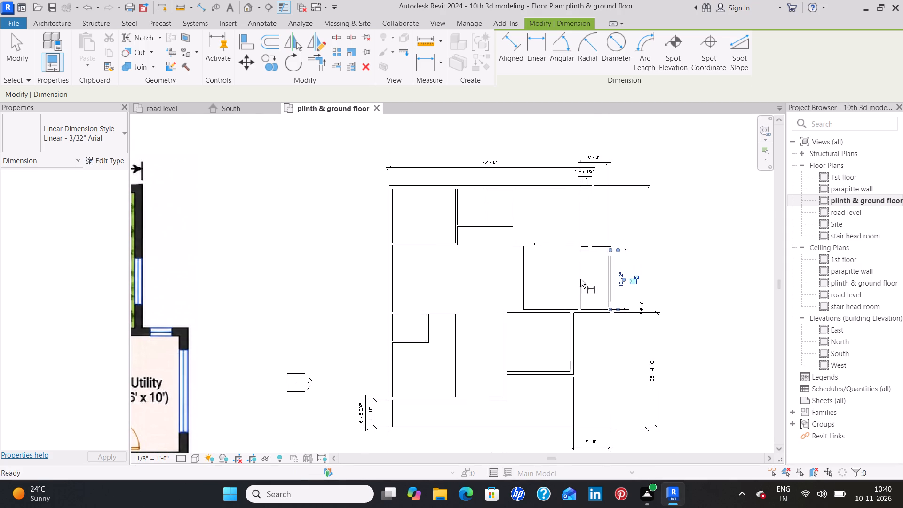
scroll(585, 169, up, 8)
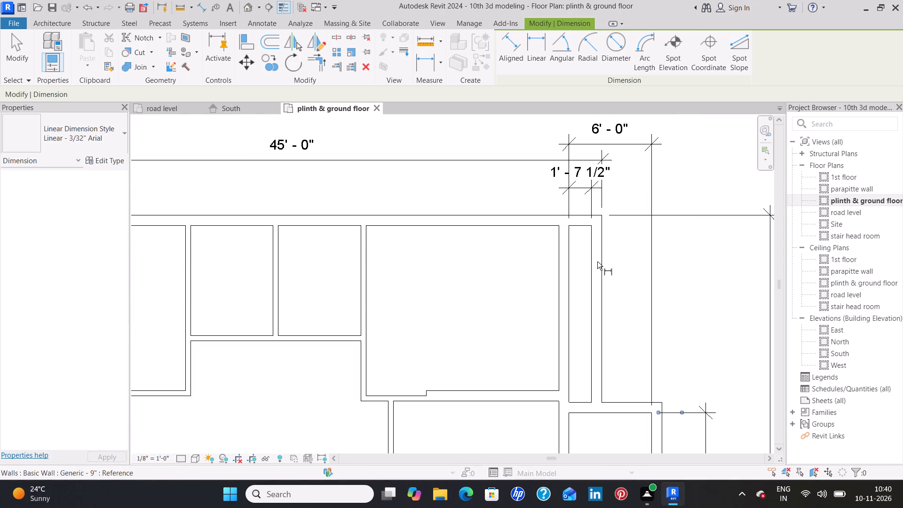
key(Escape)
key(Escape)
click(593, 271)
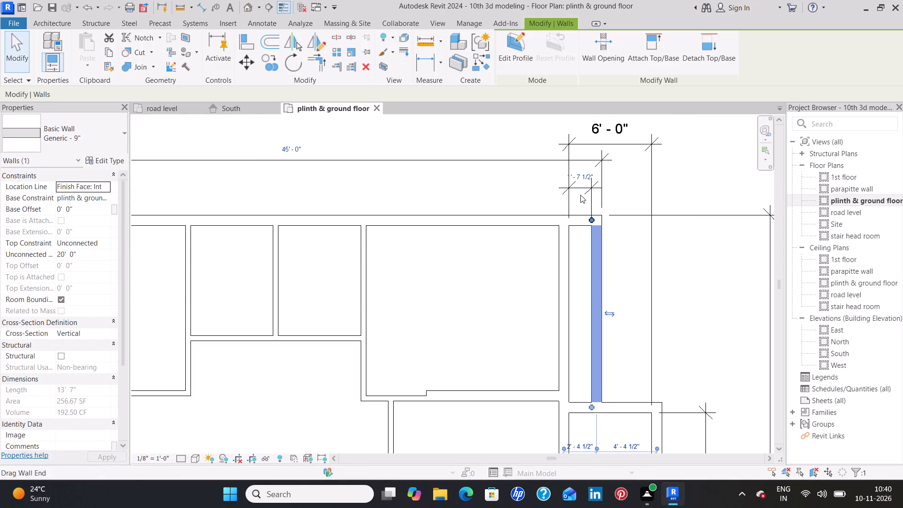
click(586, 175)
key(BackSpace)
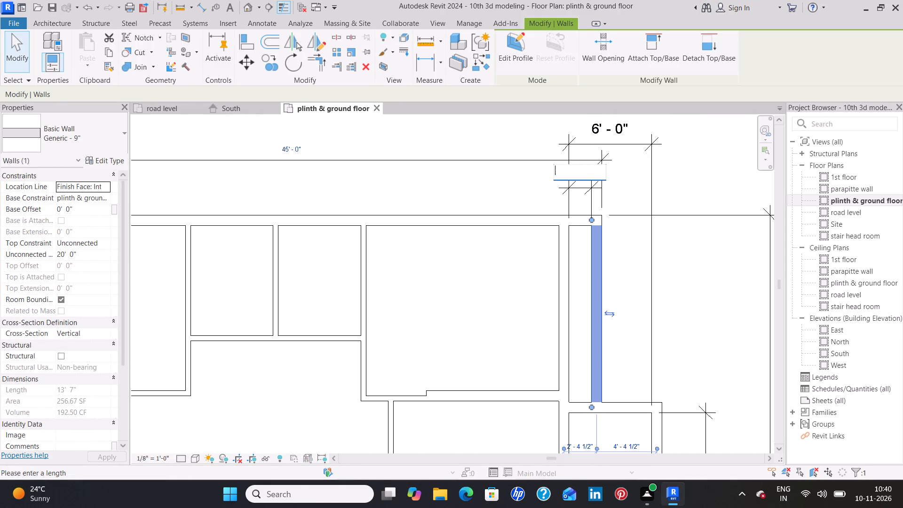
key(2)
key(apostrophe)
key(Return)
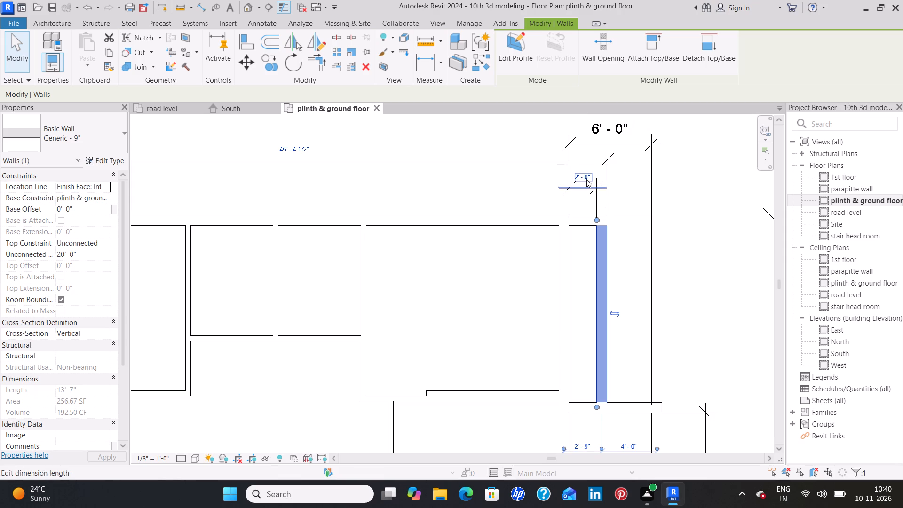
click(634, 302)
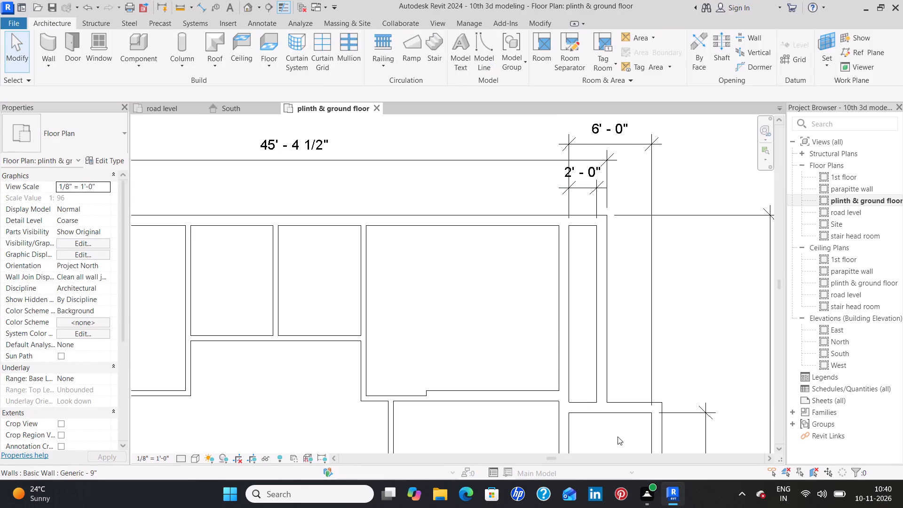
Review the whole modelled ground floor and its dimensions against the room layout on the imported plan.
middle_drag(618, 437, 618, 335)
scroll(618, 332, down, 4)
middle_drag(610, 371, 601, 305)
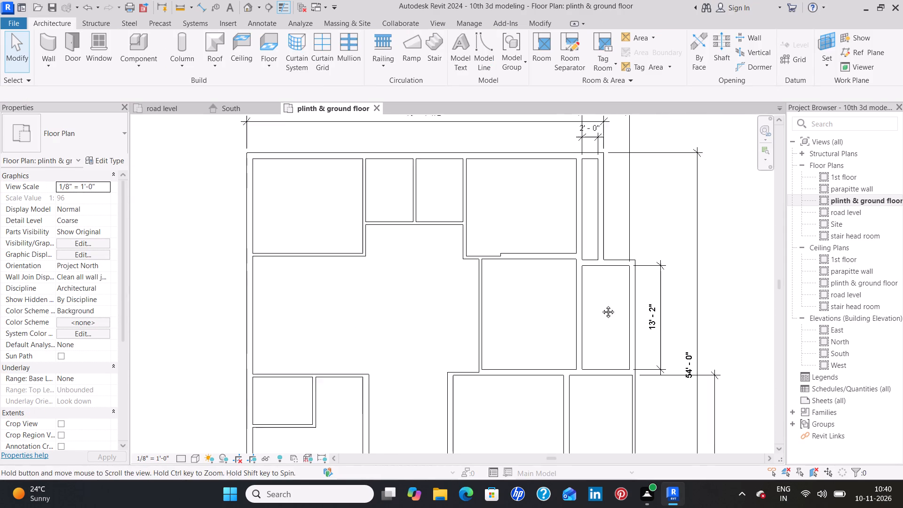
middle_drag(601, 305, 601, 306)
middle_drag(598, 409, 586, 327)
scroll(588, 325, down, 1)
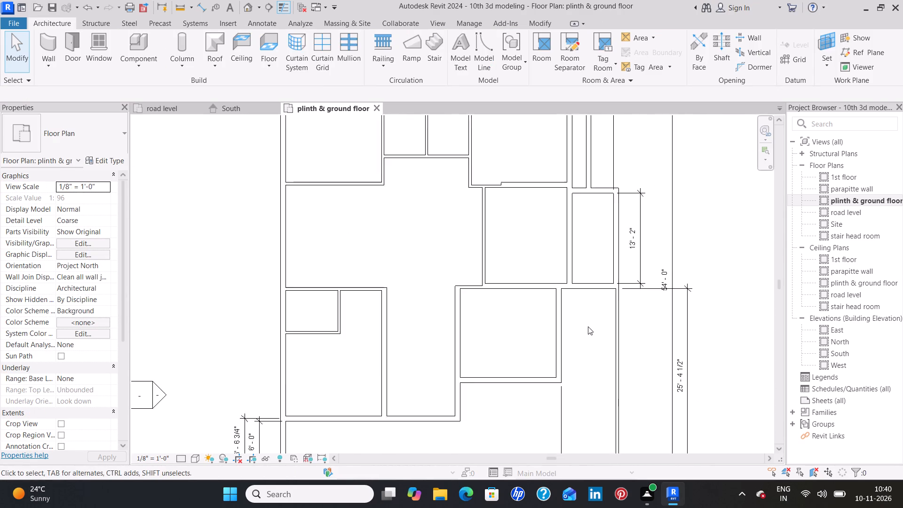
scroll(588, 326, down, 1)
middle_drag(585, 368, 584, 283)
scroll(584, 276, down, 2)
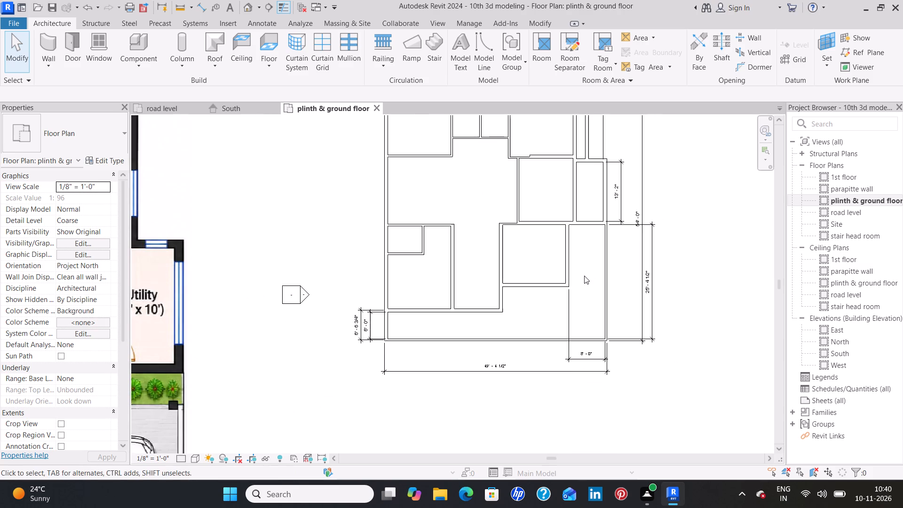
scroll(584, 276, down, 2)
scroll(584, 276, up, 2)
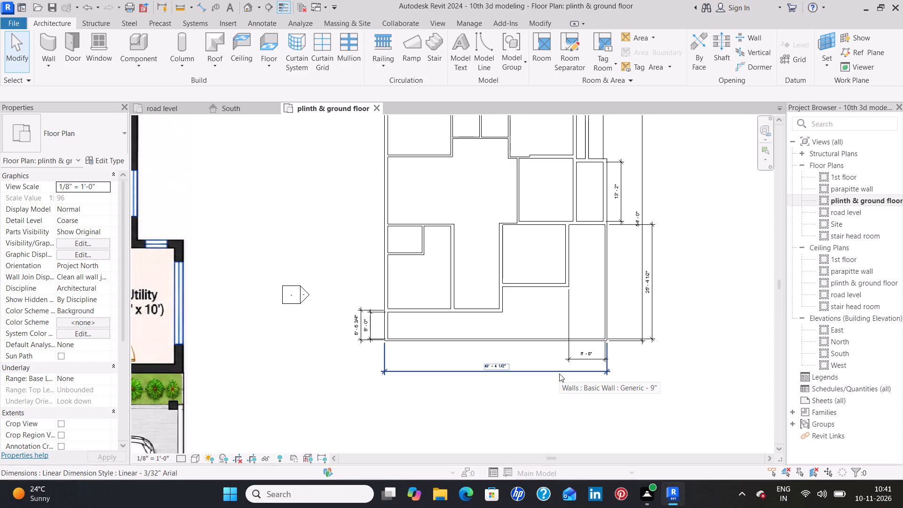
scroll(606, 356, down, 2)
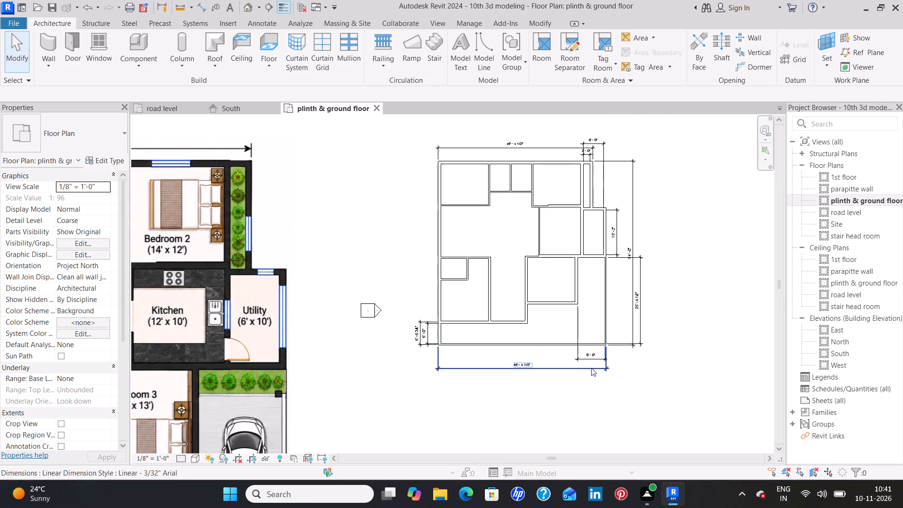
middle_drag(522, 417, 577, 387)
scroll(608, 375, down, 2)
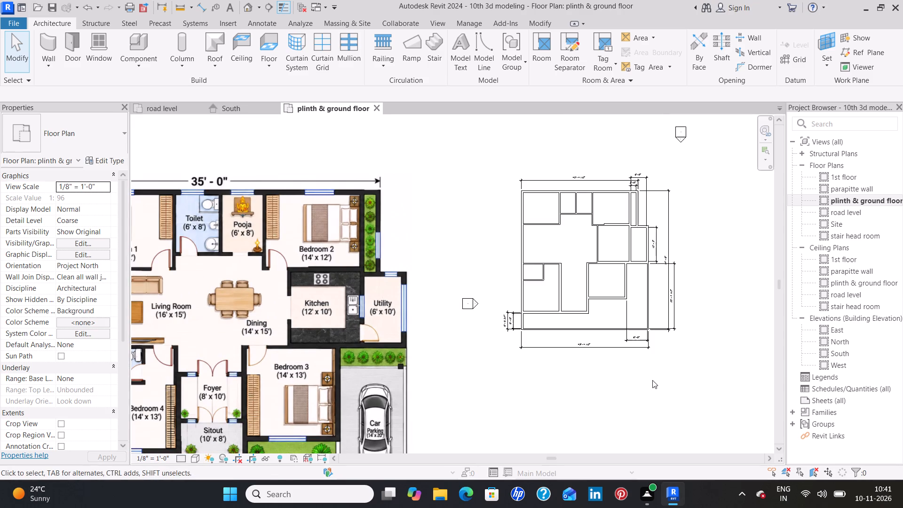
Draw a 4.5" wall from Bedroom 3's southeast corner south to the front boundary wall, separating the planter area from the car parking.
middle_drag(649, 382, 650, 303)
scroll(650, 303, down, 1)
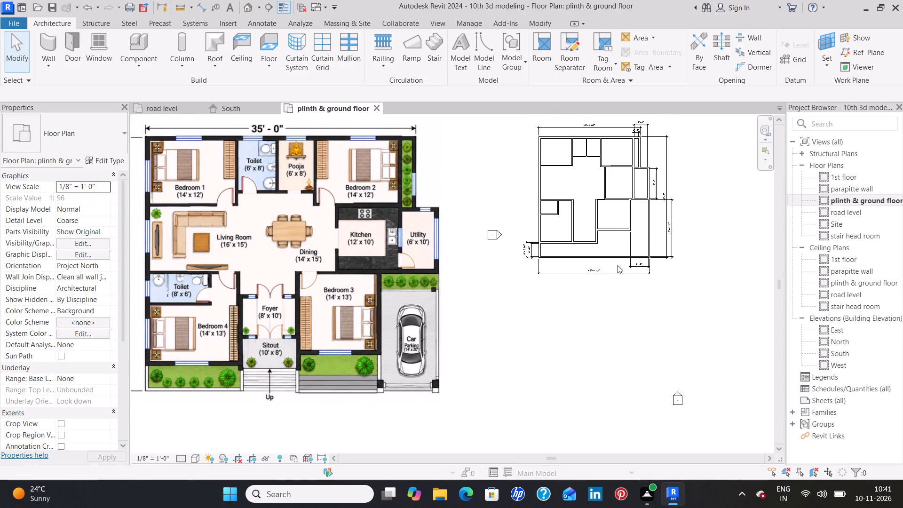
scroll(587, 249, up, 3)
scroll(586, 248, down, 2)
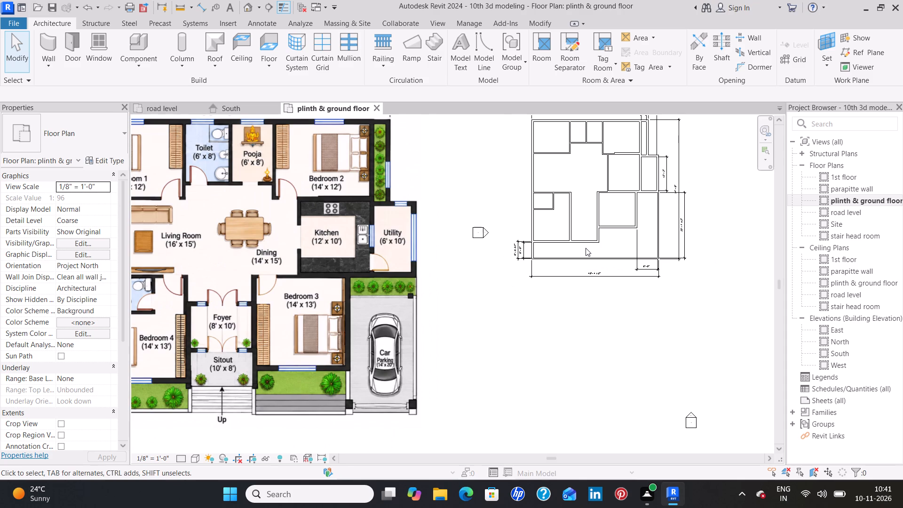
scroll(612, 242, down, 1)
middle_drag(612, 242, 630, 242)
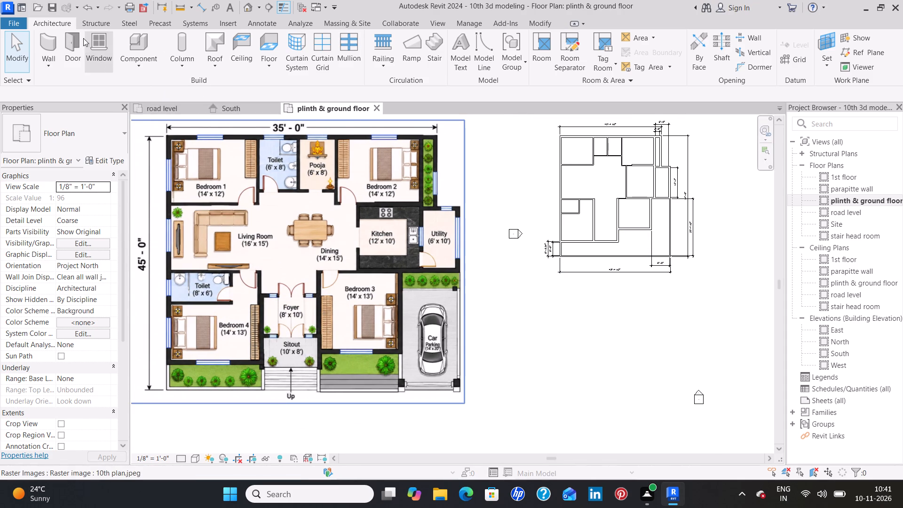
click(48, 38)
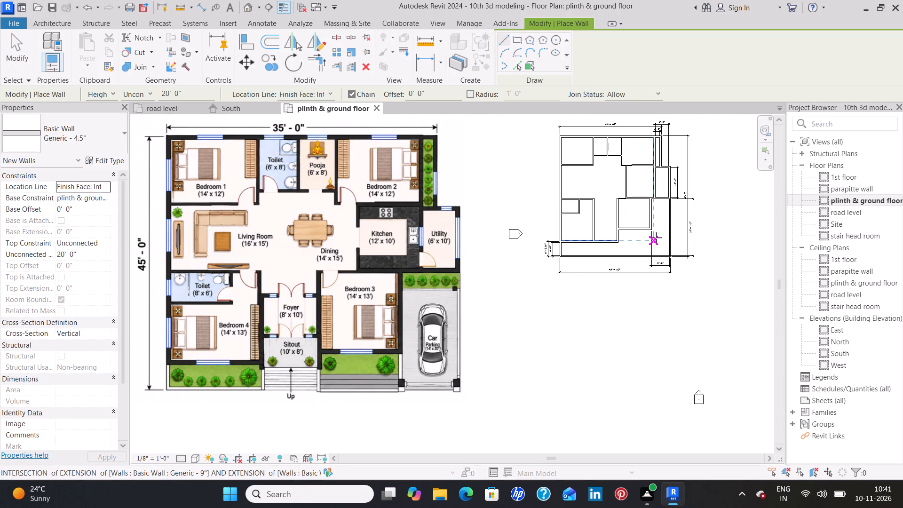
scroll(656, 238, up, 1)
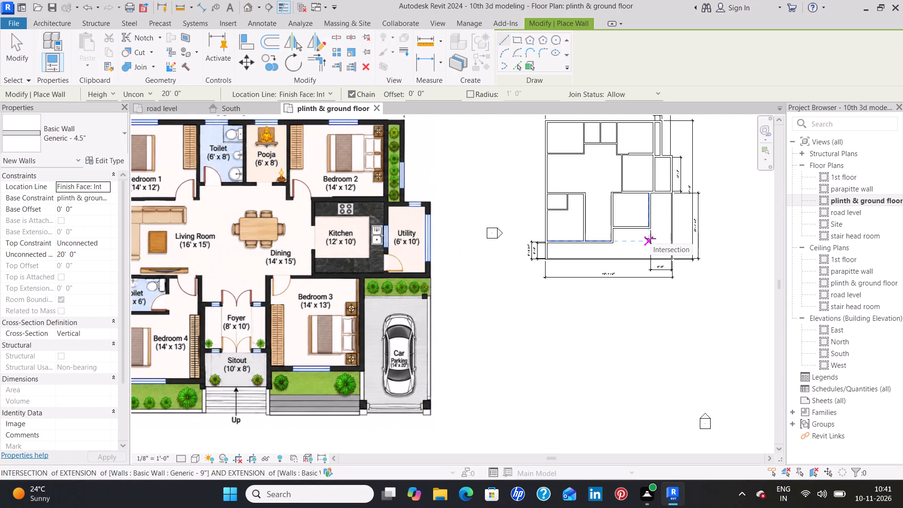
scroll(650, 238, up, 4)
click(651, 222)
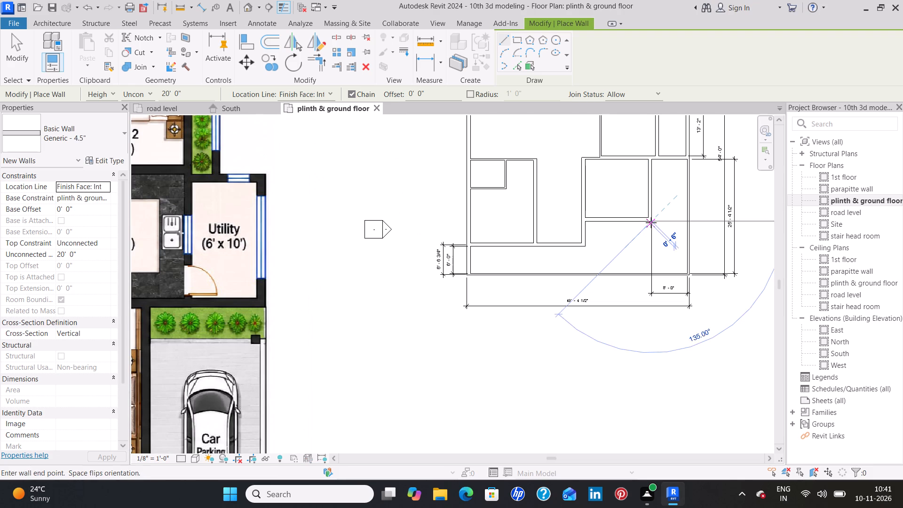
key(space)
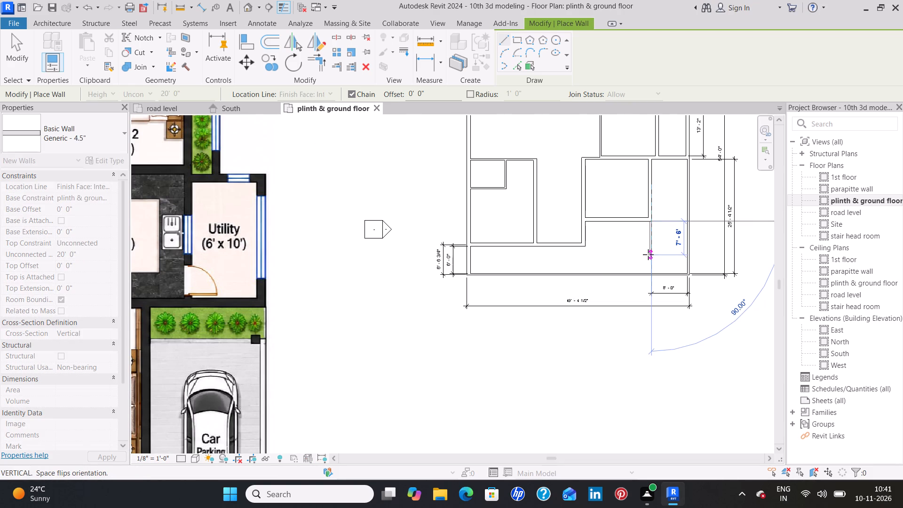
click(649, 274)
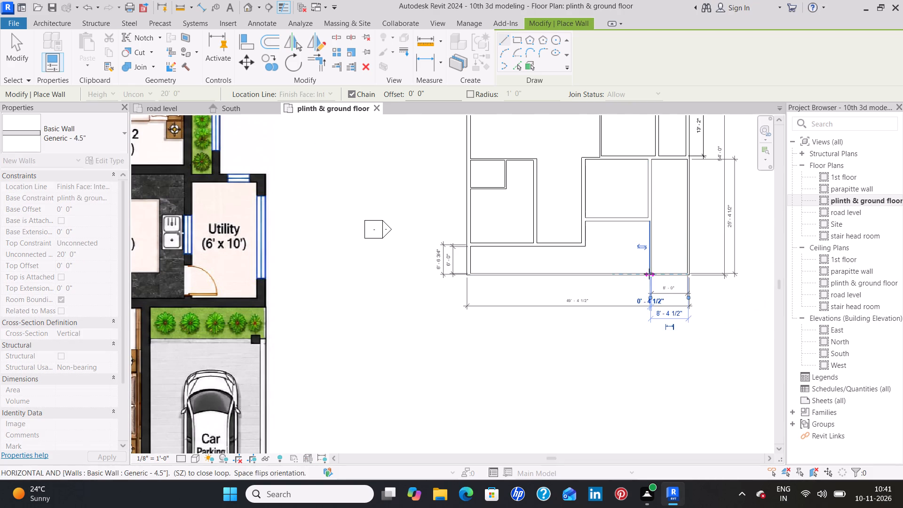
key(Escape)
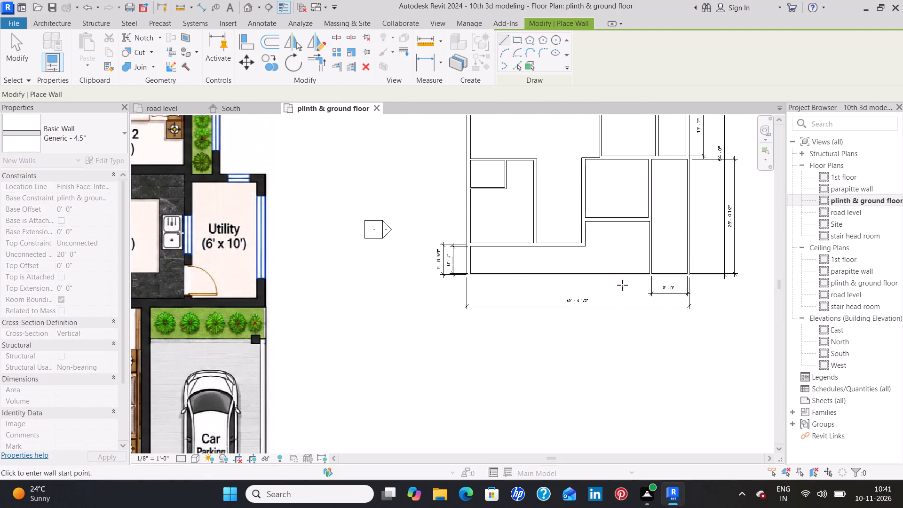
Draw a 4.5" wall about 6'-4" long across the front strip, from the foyer-side corner below Bedroom 3 to the front boundary wall.
scroll(622, 285, down, 4)
scroll(609, 282, up, 4)
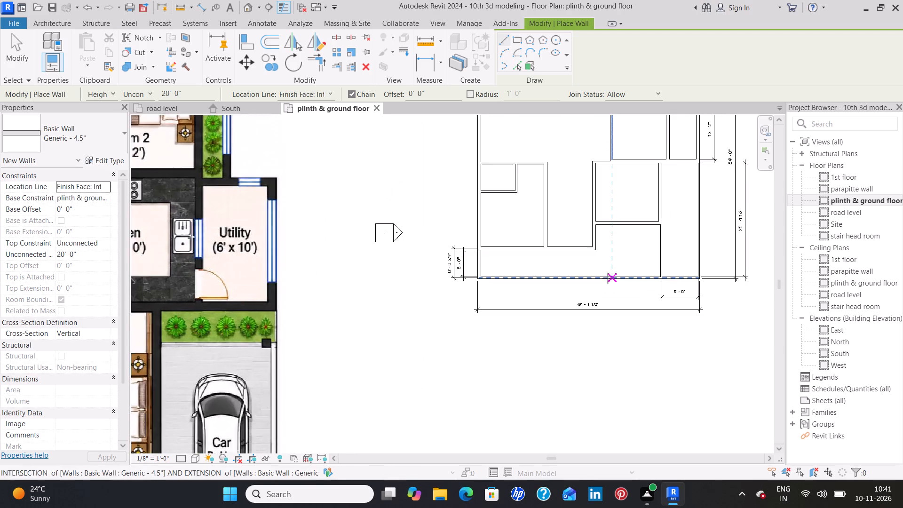
scroll(608, 278, up, 4)
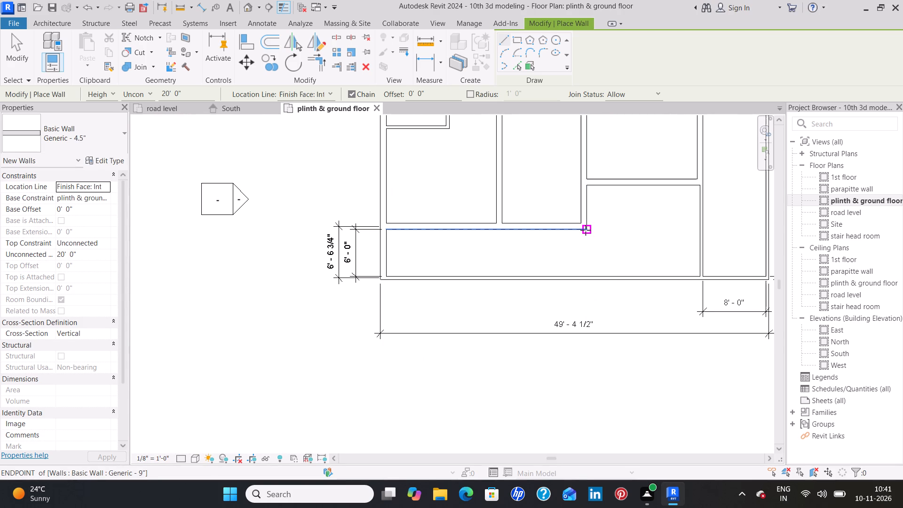
click(586, 230)
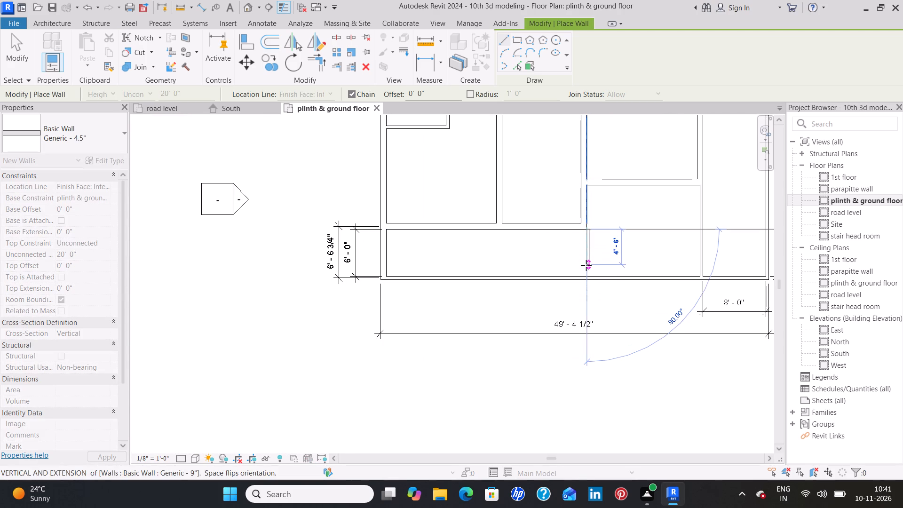
key(space)
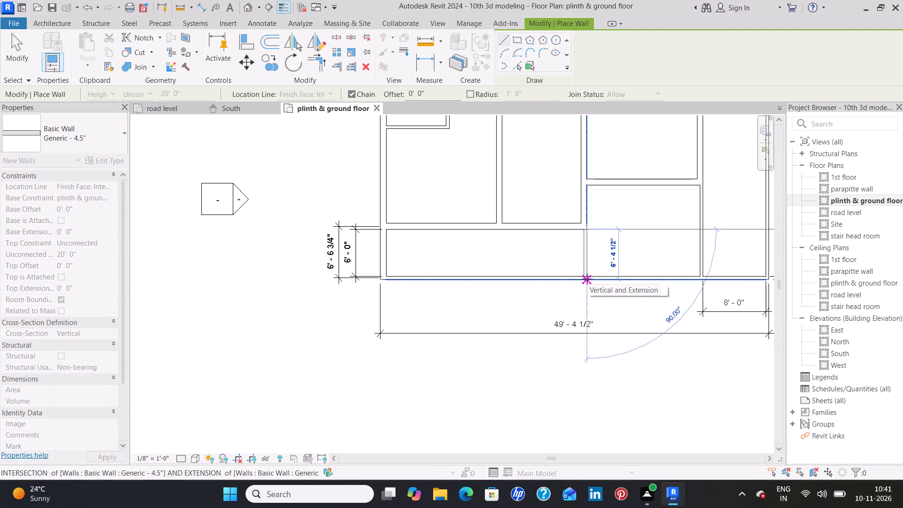
click(587, 279)
key(Escape)
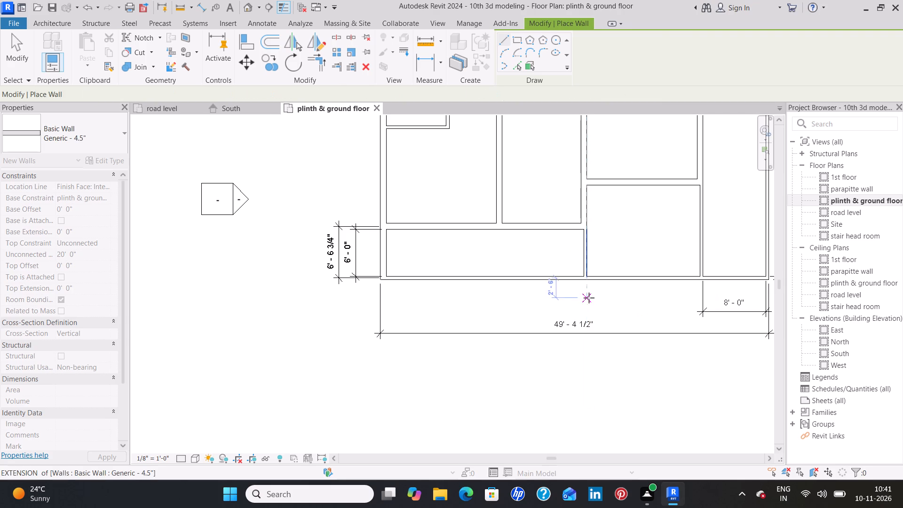
Draw a 4.5" wall about 6'-7" long across the front strip, from Bedroom 4's southeast corner to the front boundary wall.
scroll(589, 299, down, 8)
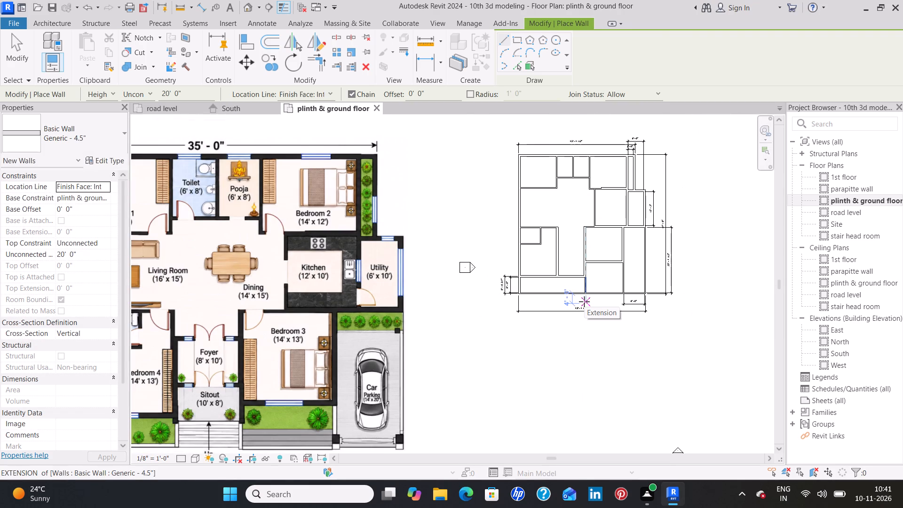
middle_drag(587, 300, 599, 274)
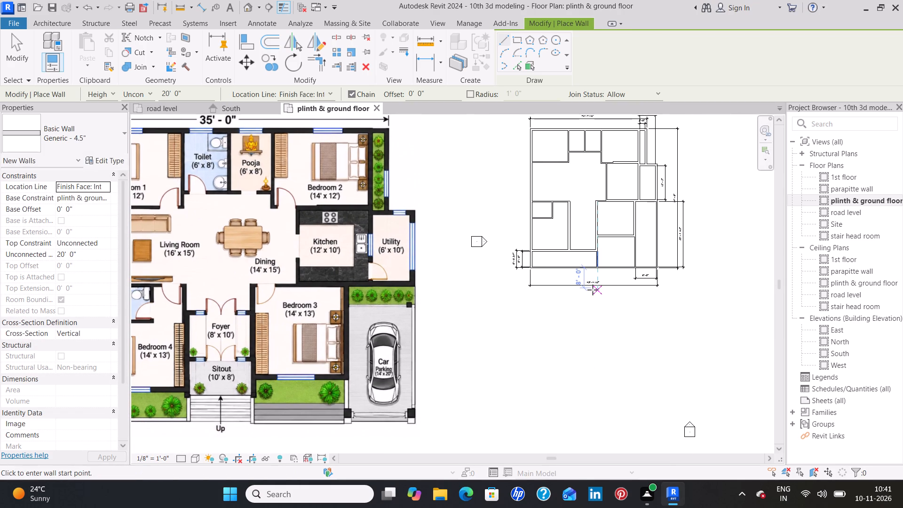
scroll(571, 251, up, 2)
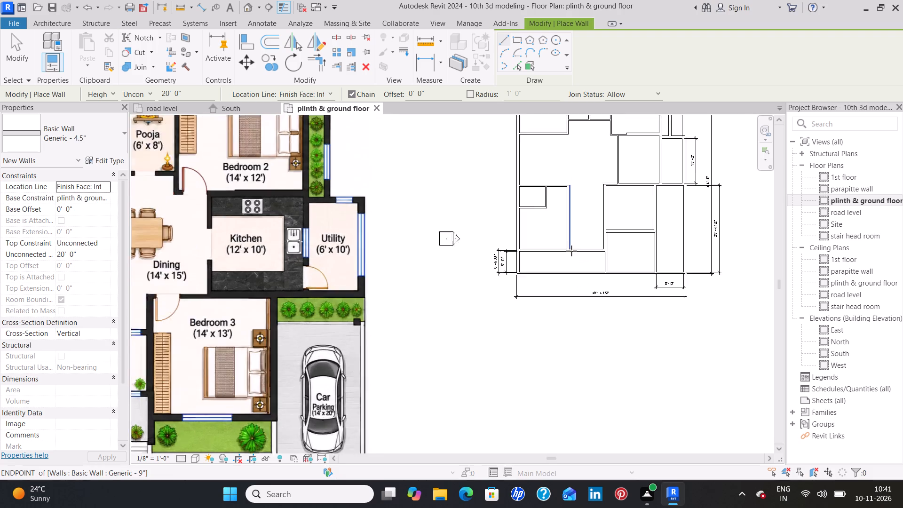
scroll(571, 251, up, 5)
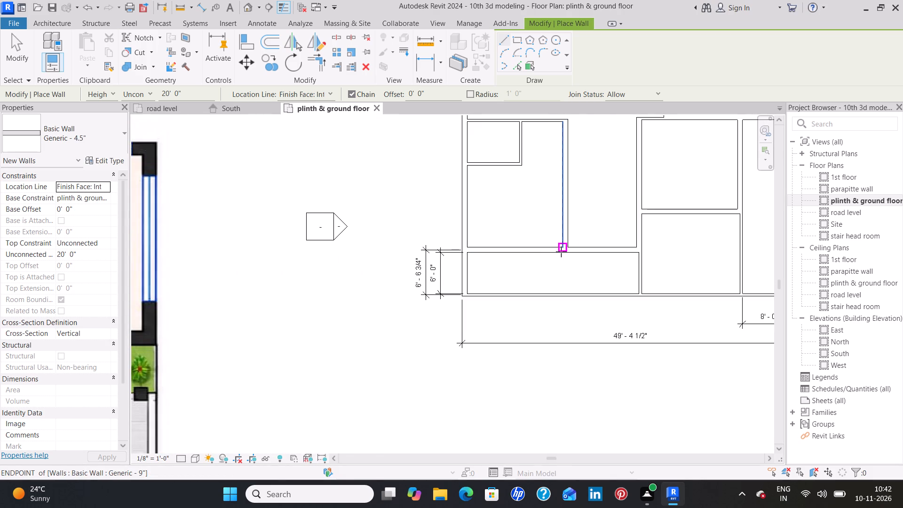
click(560, 252)
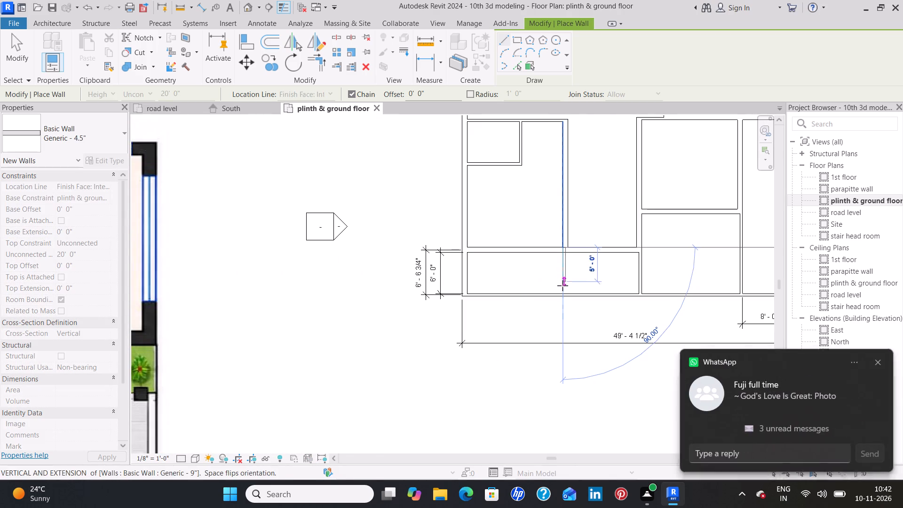
click(563, 295)
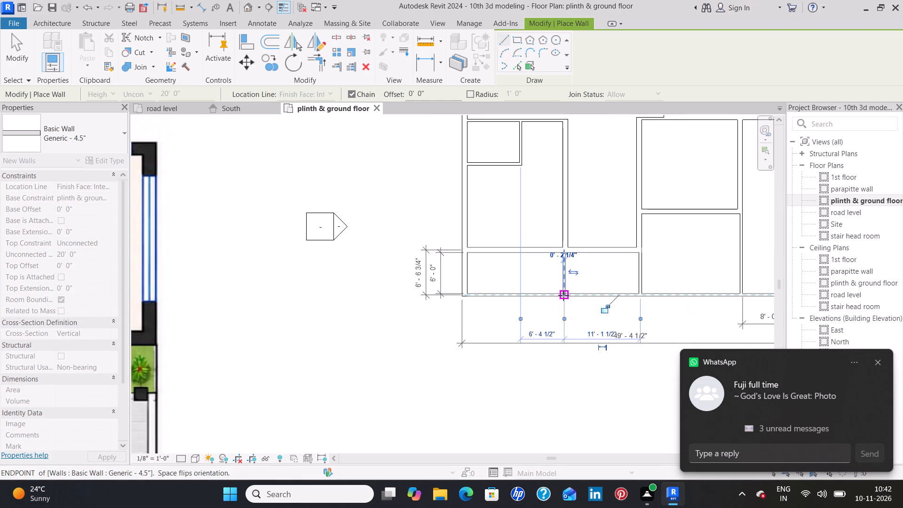
key(Escape)
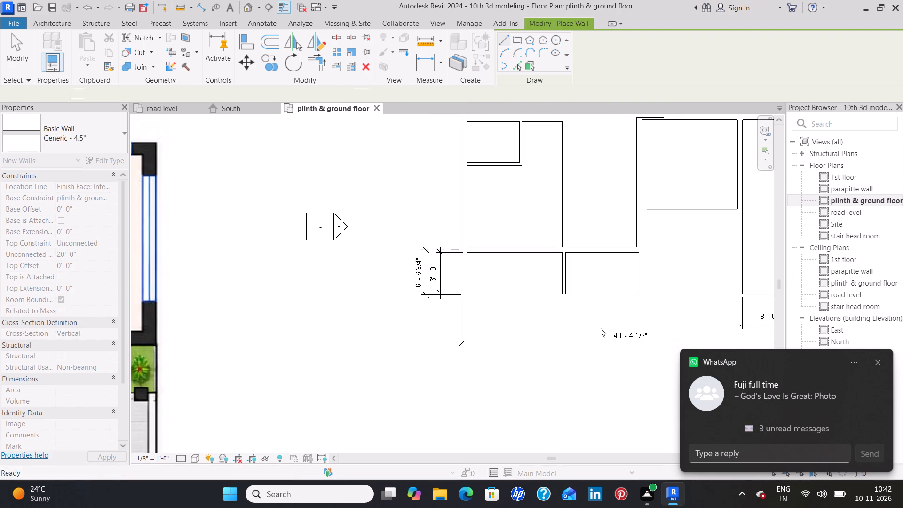
scroll(599, 319, down, 3)
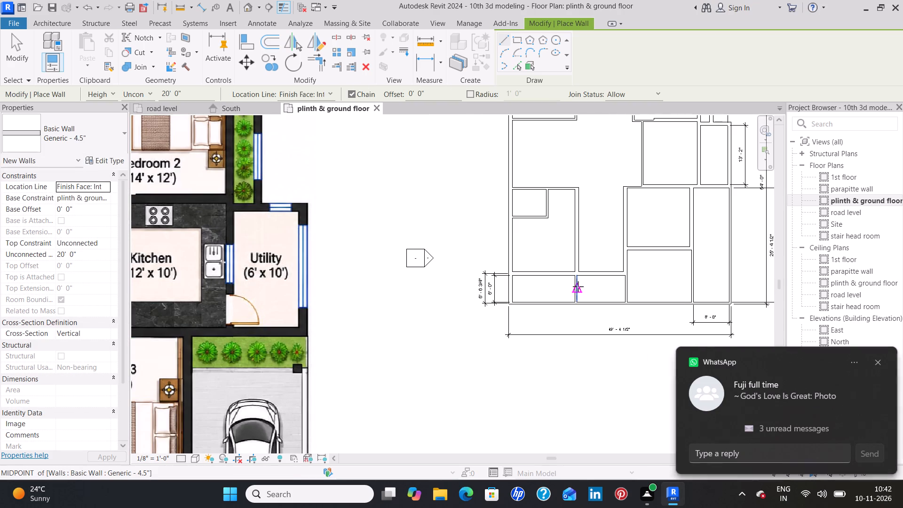
scroll(577, 286, up, 7)
key(Escape)
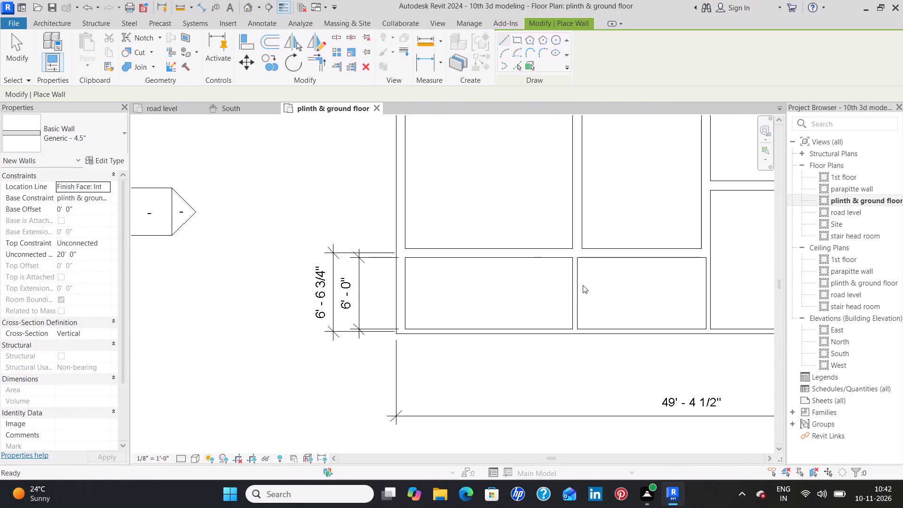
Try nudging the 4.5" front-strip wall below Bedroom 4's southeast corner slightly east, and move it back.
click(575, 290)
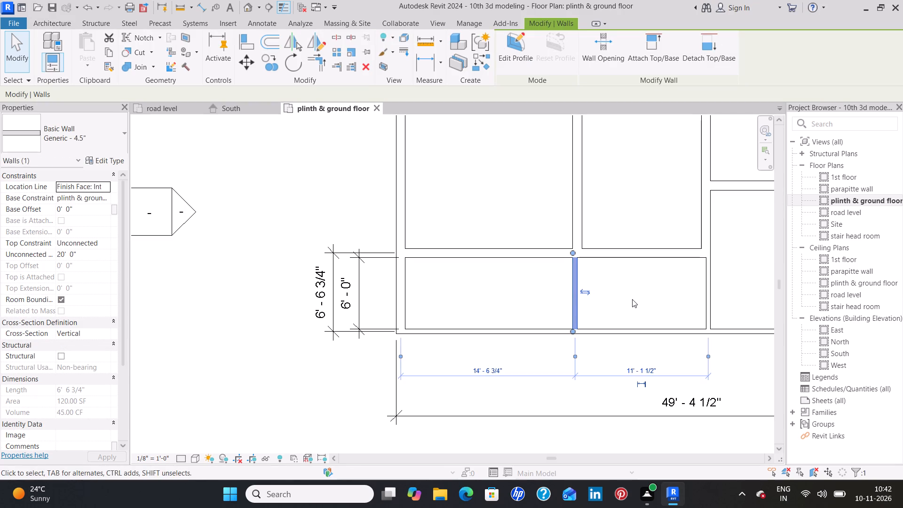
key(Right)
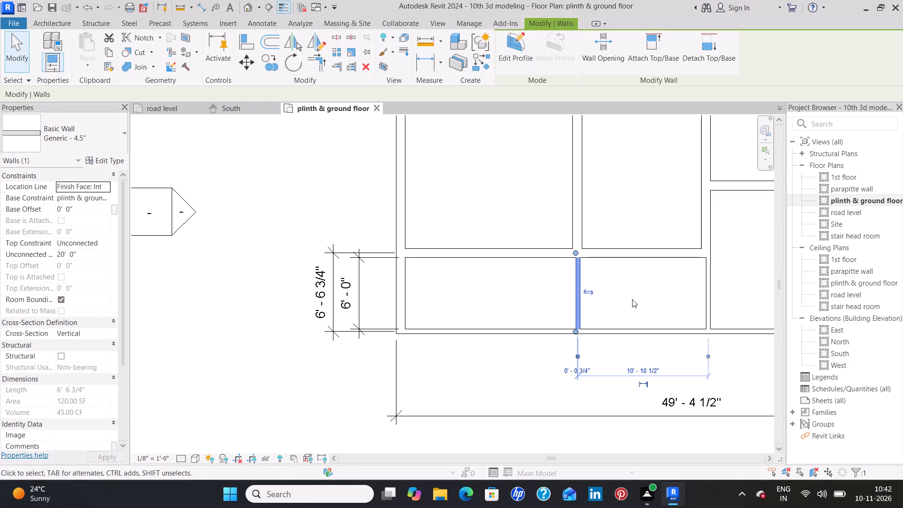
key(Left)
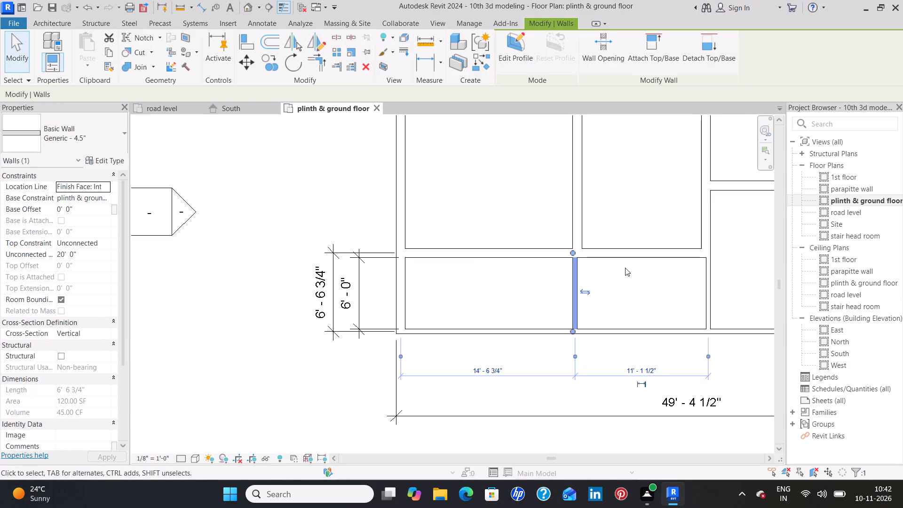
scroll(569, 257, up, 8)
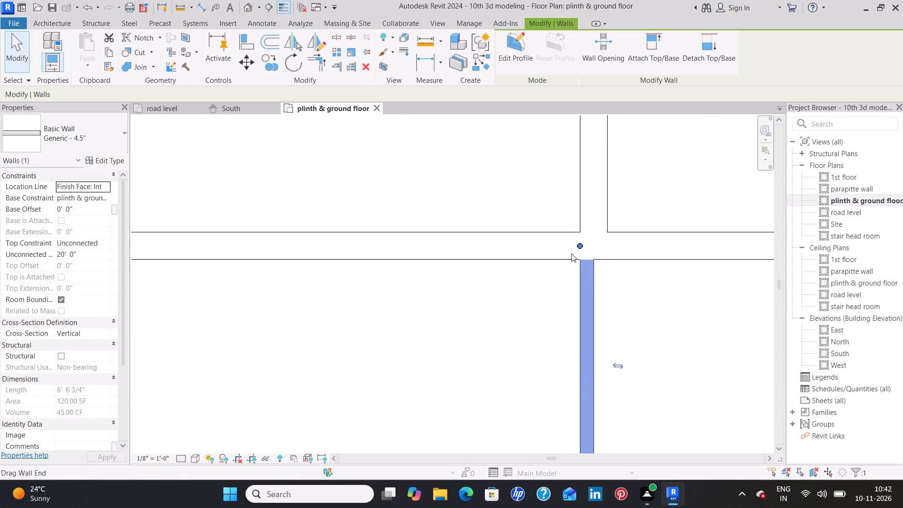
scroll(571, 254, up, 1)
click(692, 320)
Extend the north end of that 4.5" front-strip wall to the inner face of Bedroom 4's 9" south wall.
scroll(683, 326, down, 1)
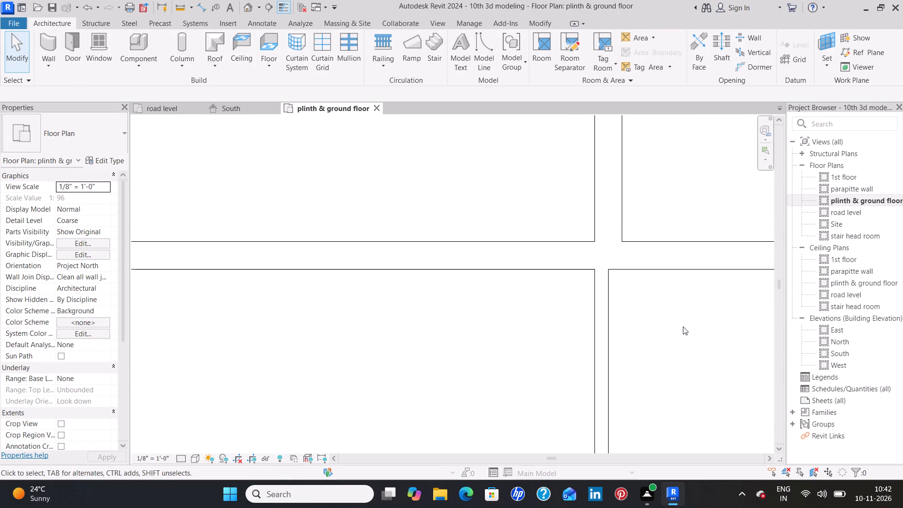
scroll(589, 278, up, 9)
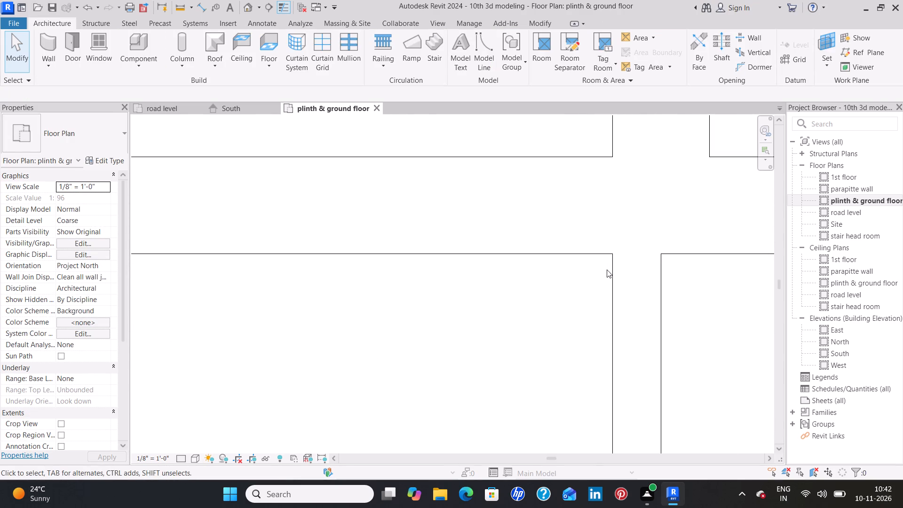
click(609, 269)
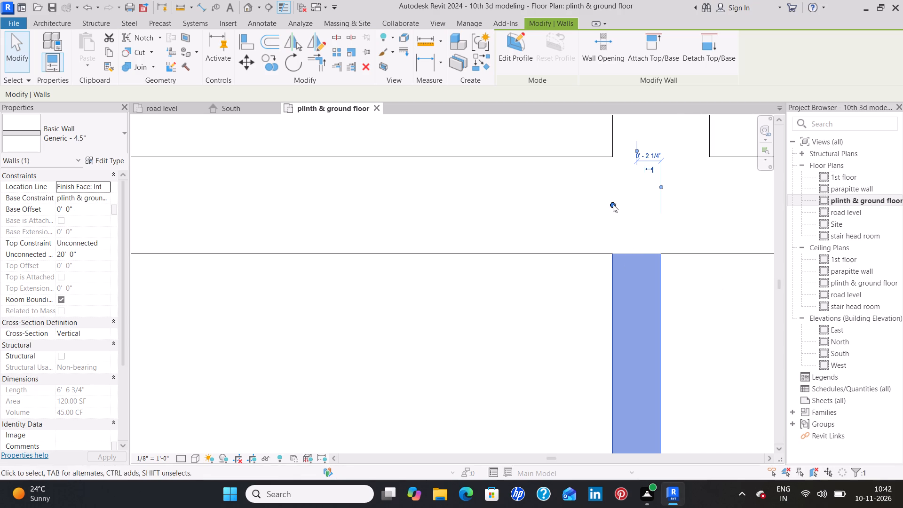
drag(613, 204, 613, 158)
click(594, 325)
Review the divided front strip and the rest of the modelled walls against the imported plan.
scroll(733, 385, down, 2)
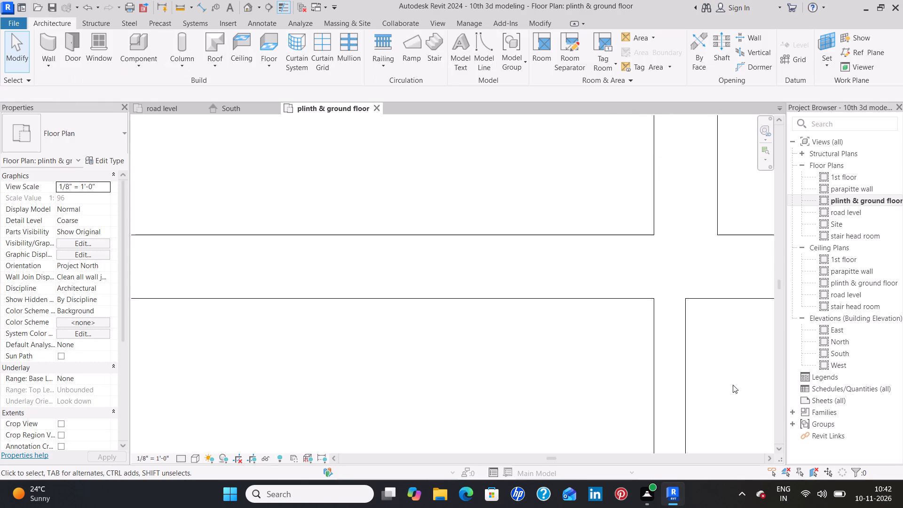
scroll(733, 385, down, 7)
middle_drag(730, 386, 554, 273)
scroll(551, 273, down, 7)
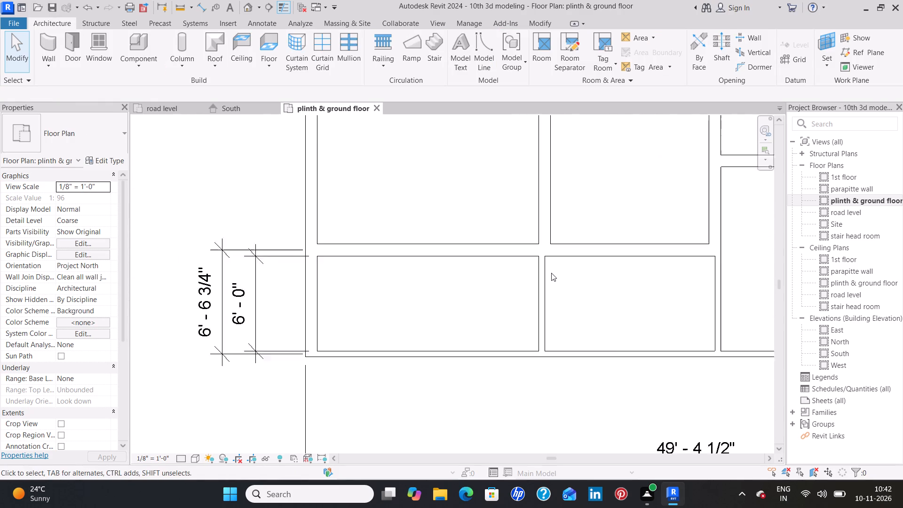
scroll(551, 273, down, 10)
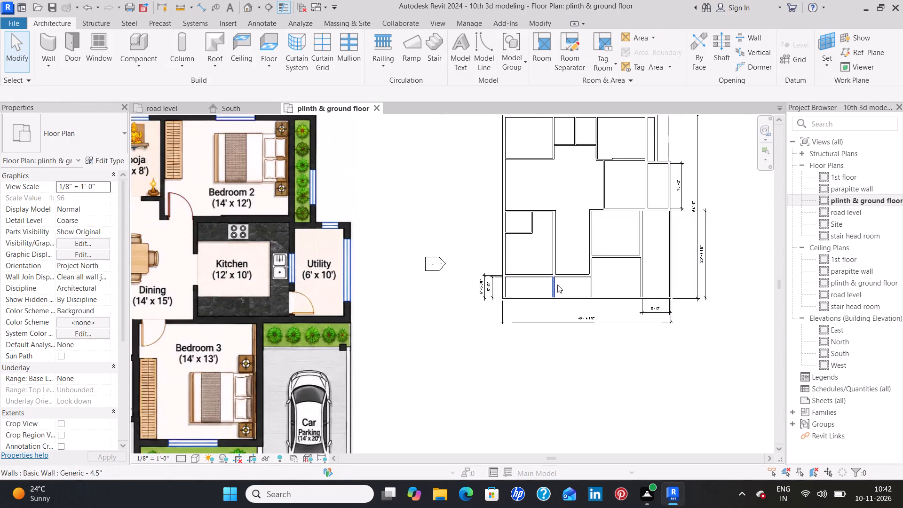
scroll(557, 285, down, 2)
scroll(557, 285, up, 1)
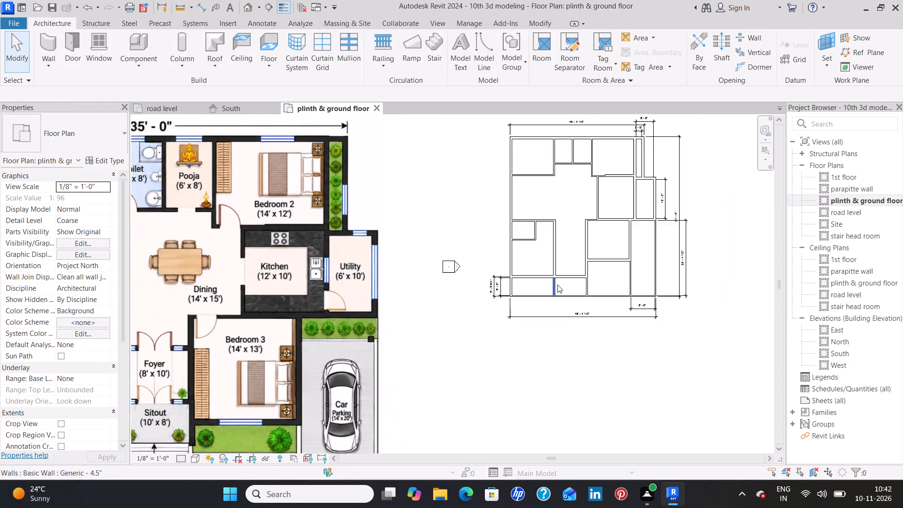
scroll(557, 285, up, 1)
scroll(557, 285, down, 1)
scroll(557, 285, up, 3)
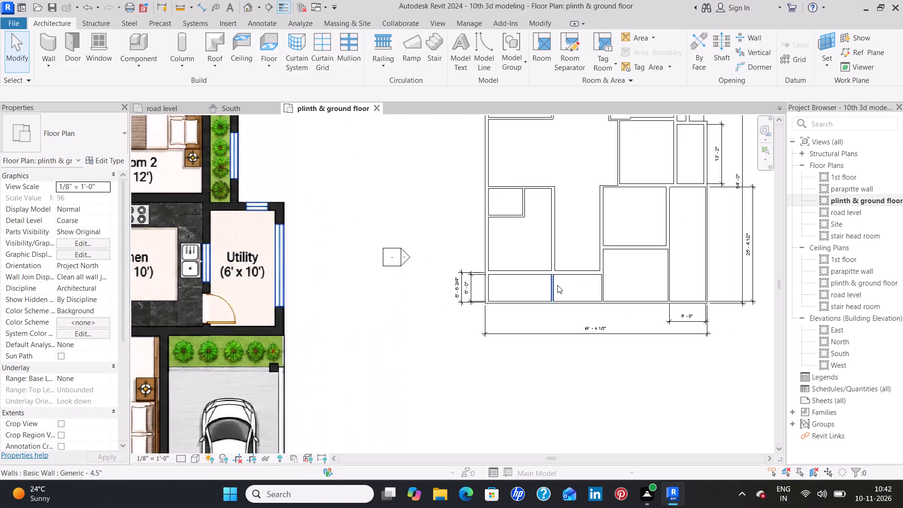
Delete the two 4.5" divider walls crossing the front strip, below Bedroom 4's southeast corner and below the 9" wall east of it.
scroll(557, 285, up, 8)
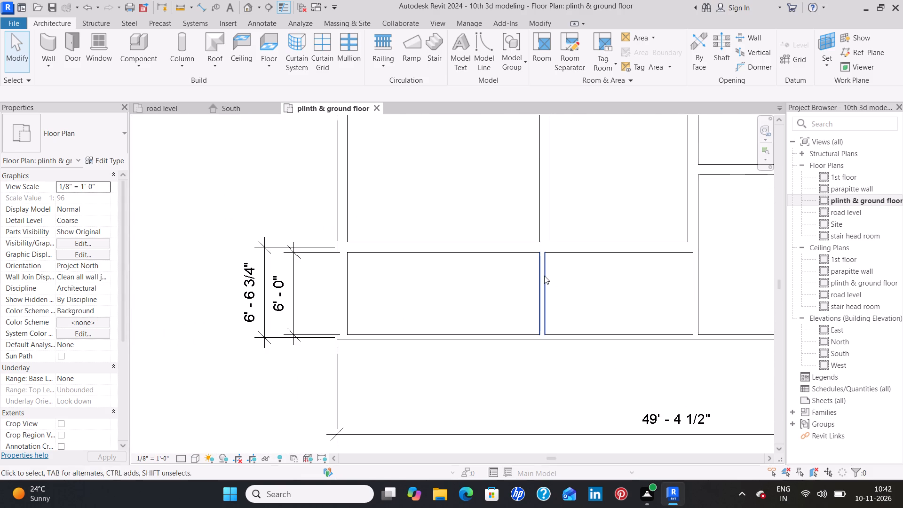
click(543, 276)
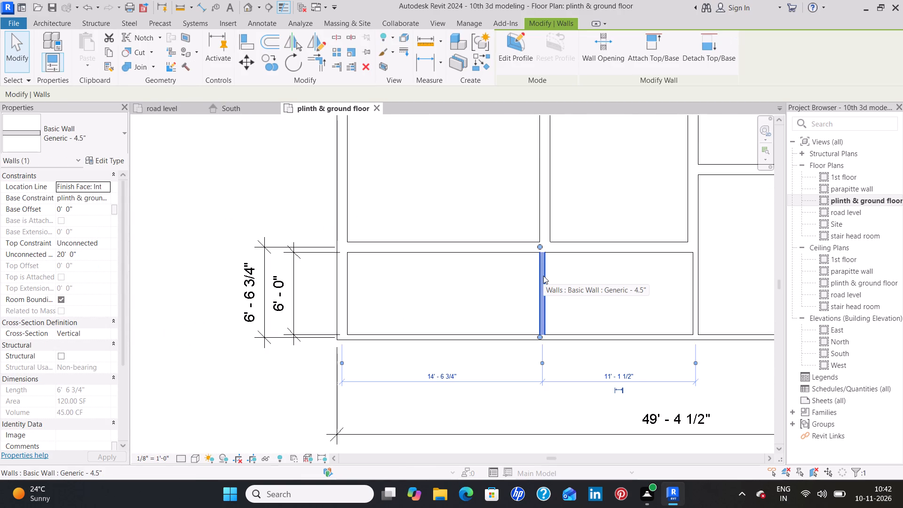
key(Delete)
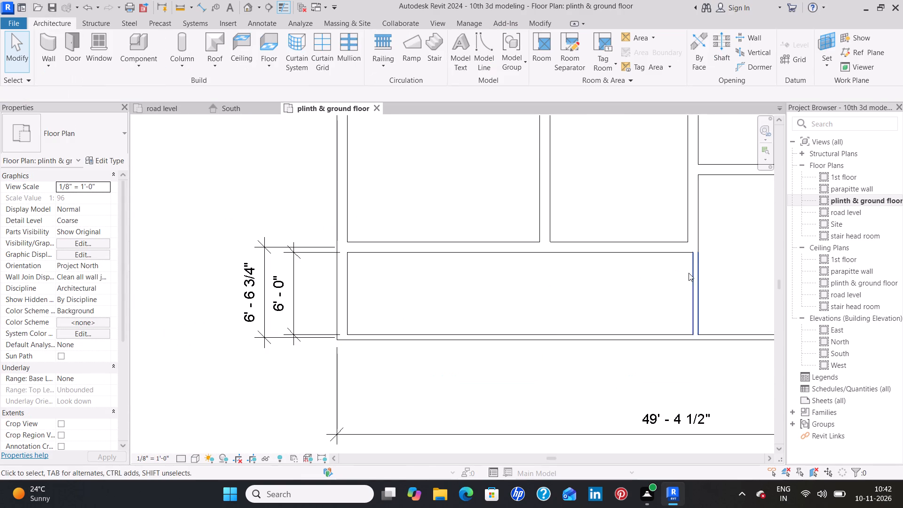
click(689, 274)
key(Delete)
Extend the south end of the 9" wall on the east side of the bay beside Bedroom 4 to a length of about 20'-6".
click(697, 236)
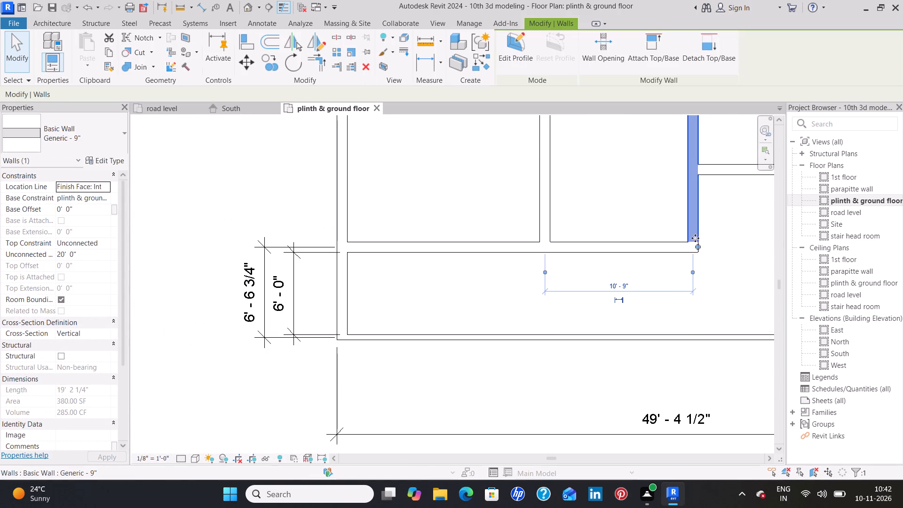
drag(697, 243, 697, 261)
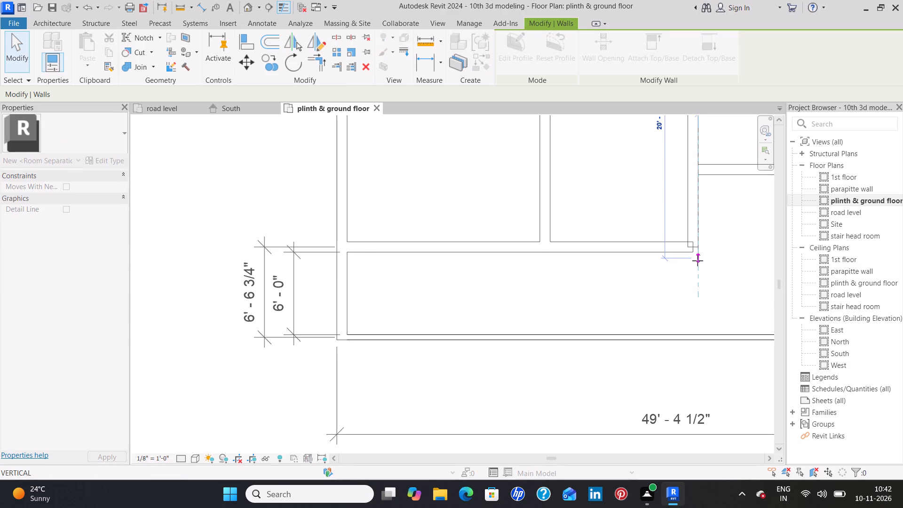
drag(697, 261, 698, 262)
drag(698, 262, 698, 262)
click(593, 281)
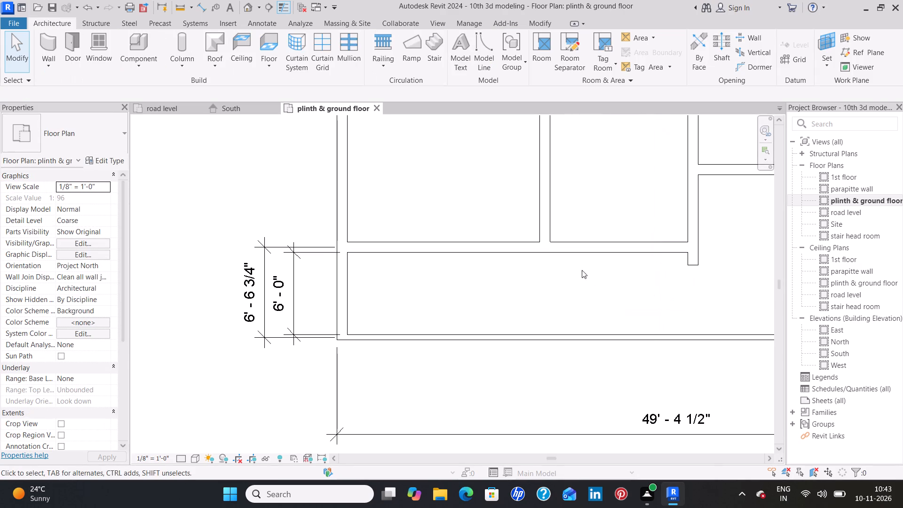
Extend Bedroom 4's 9" east wall past the south wall, adjusting its end to 5'-9" from the front boundary wall.
click(547, 226)
drag(540, 246, 540, 263)
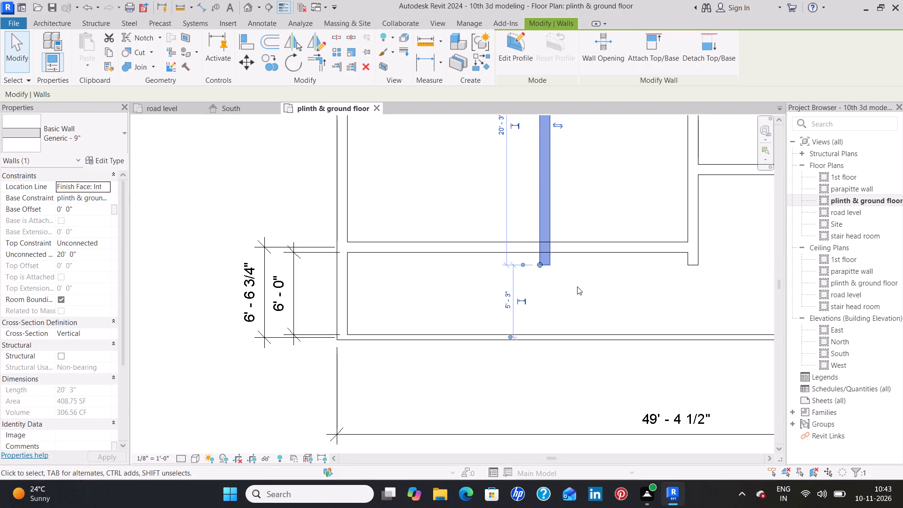
scroll(575, 279, up, 7)
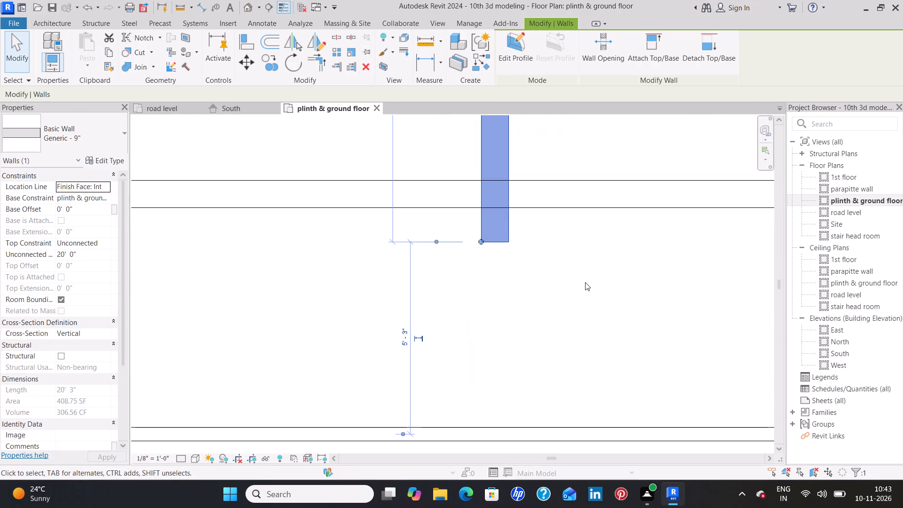
key(Up)
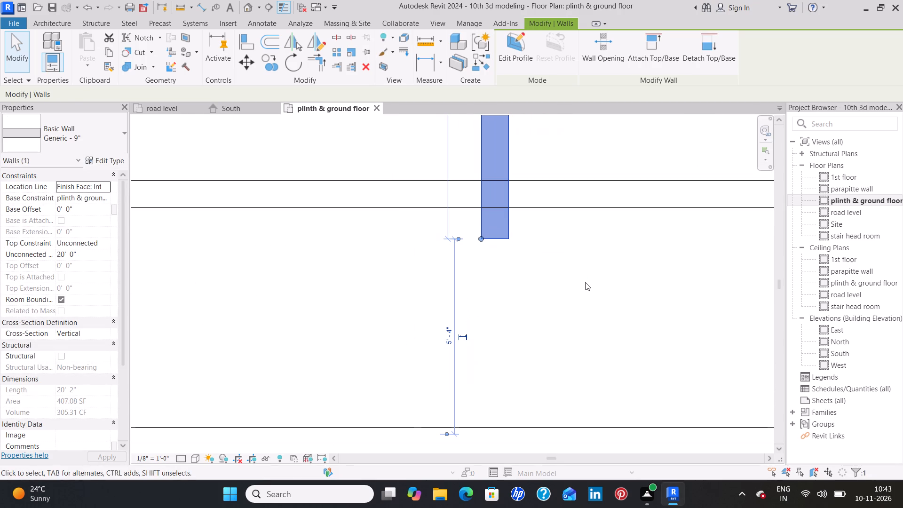
key(Up)
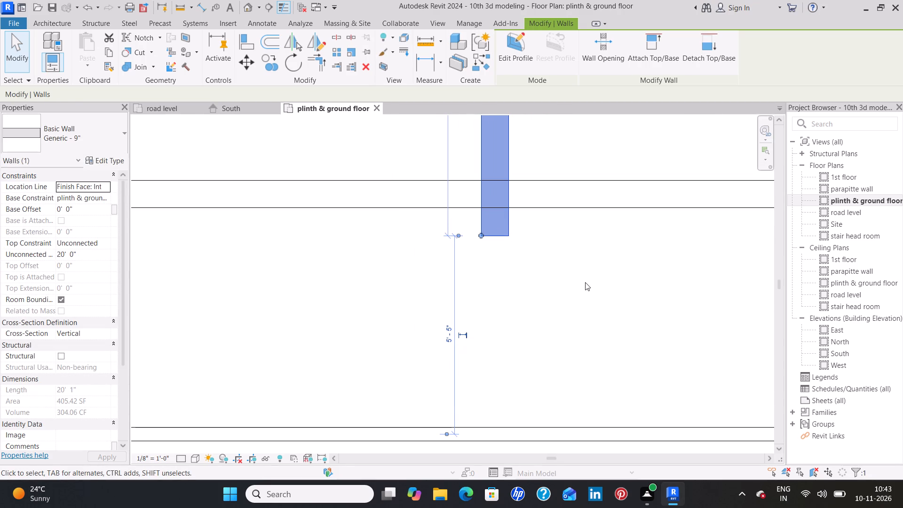
key(Up)
key(Up)
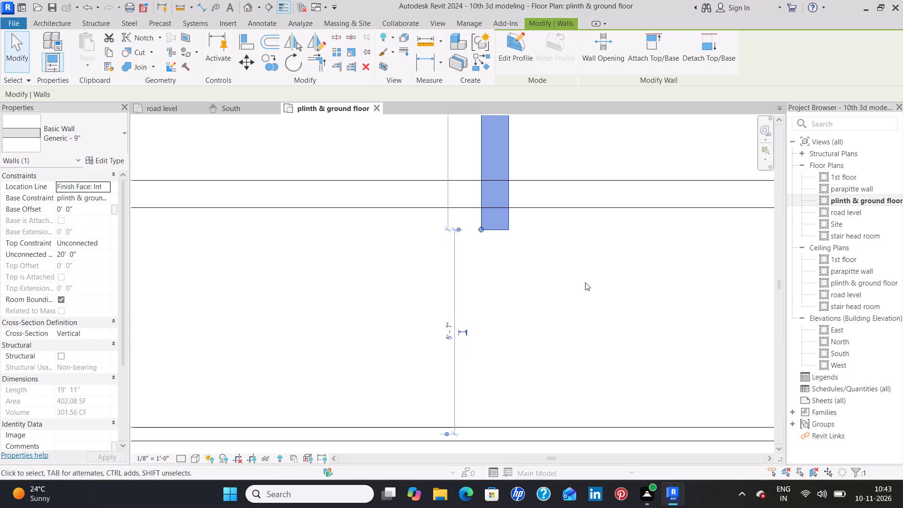
key(Up)
key(Up)
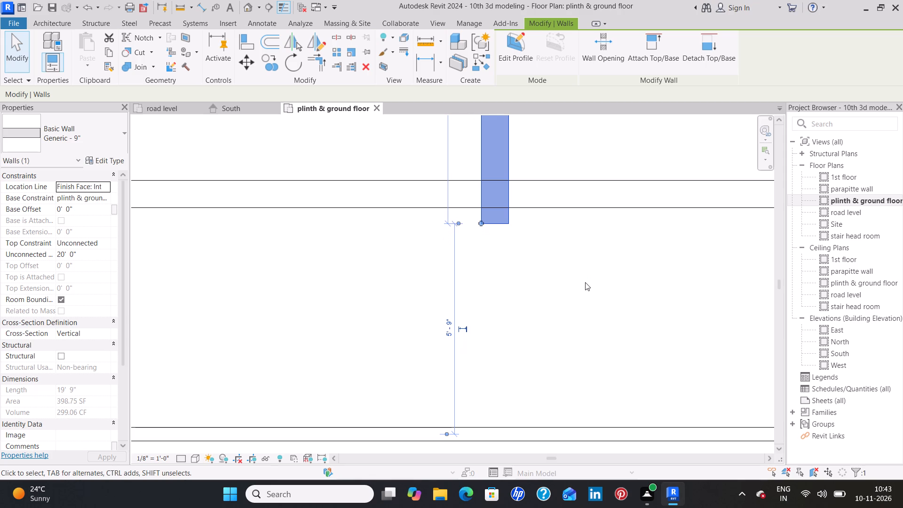
click(585, 282)
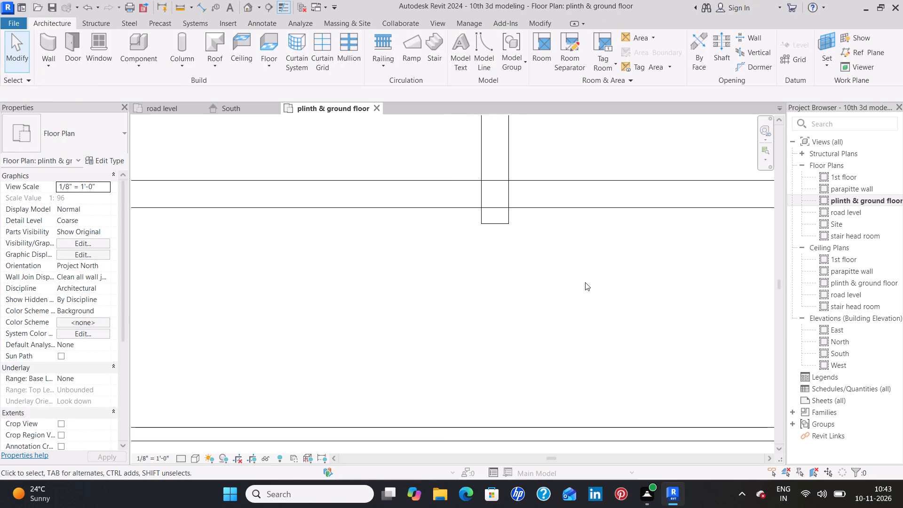
Shorten the projecting south end of the bay's 9" east wall to 5'-9" from the front boundary wall.
scroll(585, 282, down, 4)
middle_drag(593, 304, 450, 295)
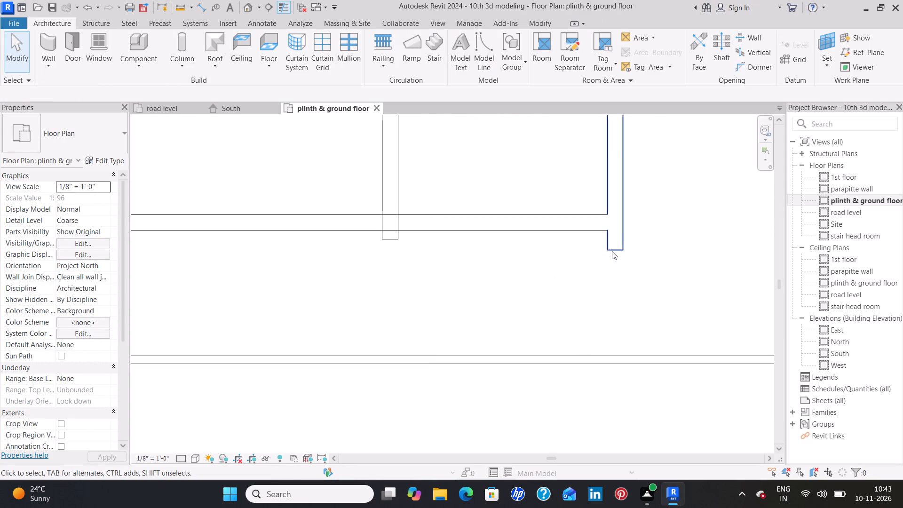
click(612, 251)
key(Up)
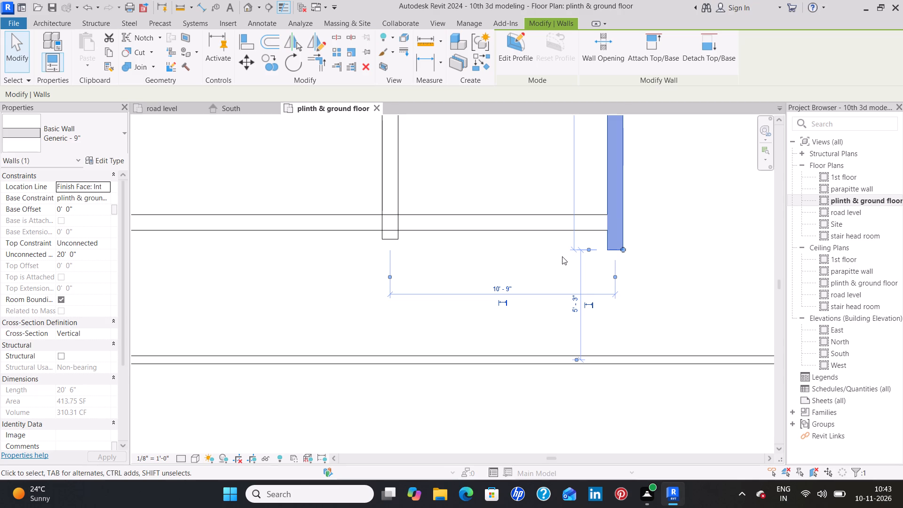
key(Up)
key(Up)
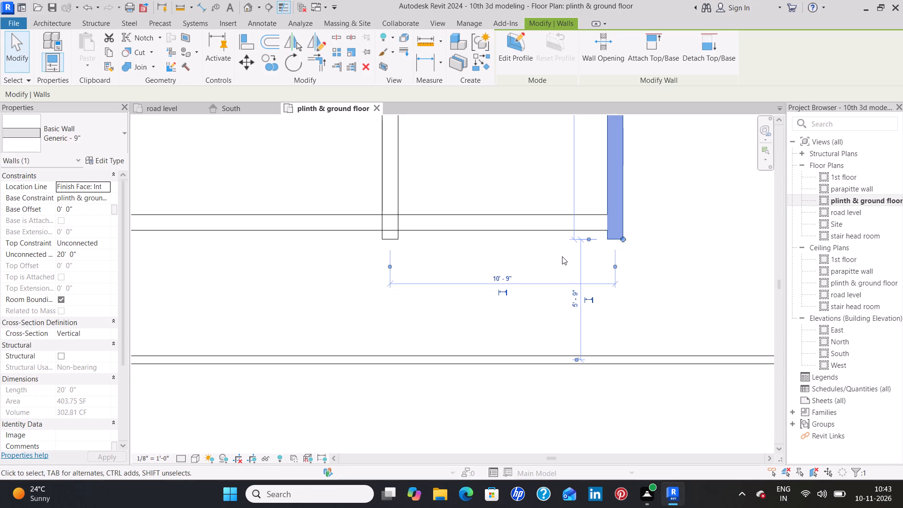
click(528, 259)
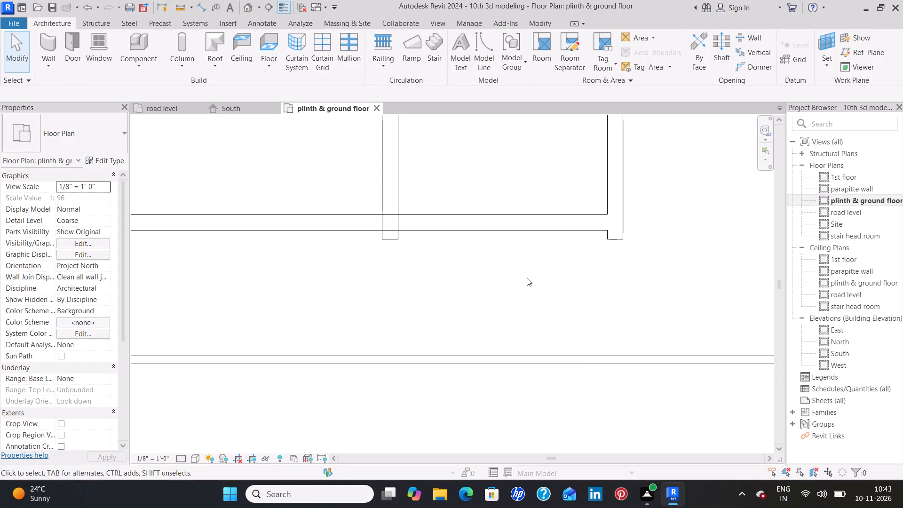
Pull the east end of the long 9" south wall back to Bedroom 4's east wall, opening the bay beside it.
scroll(527, 278, down, 2)
scroll(447, 291, down, 2)
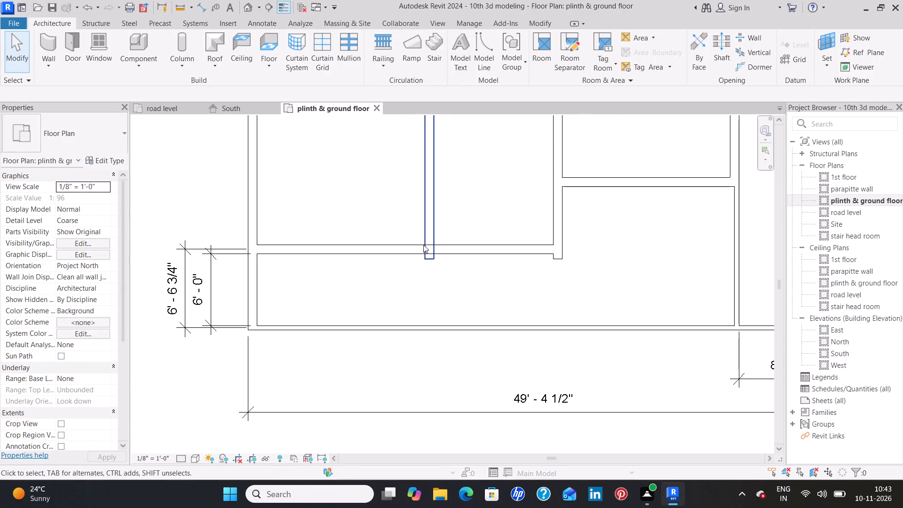
click(463, 254)
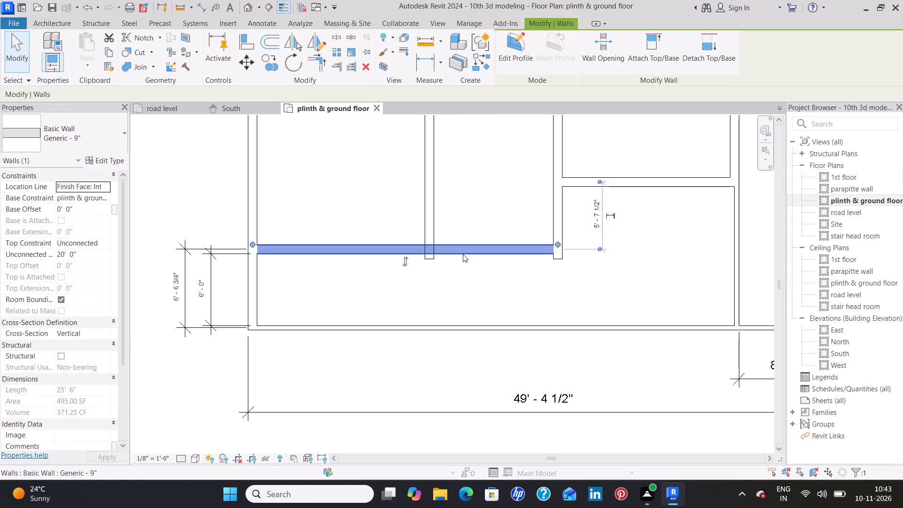
middle_drag(470, 290, 510, 280)
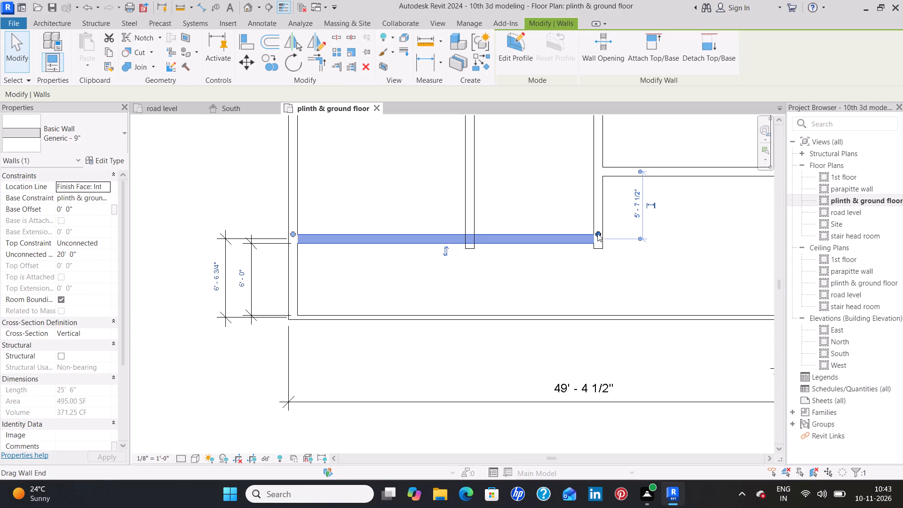
drag(597, 233, 469, 237)
click(490, 278)
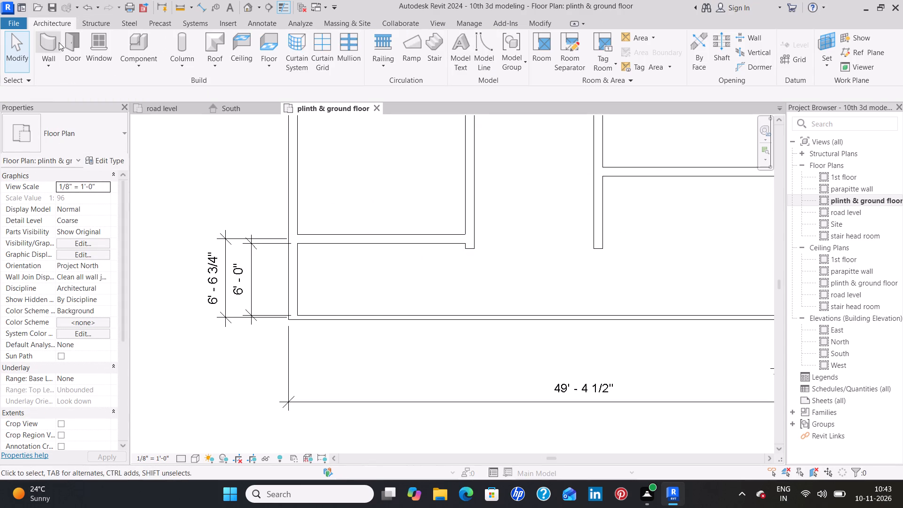
Draw a separate 9" wall across the bay, in line with Bedroom 4's south wall, from Bedroom 4's east wall to the bay's east wall.
click(47, 42)
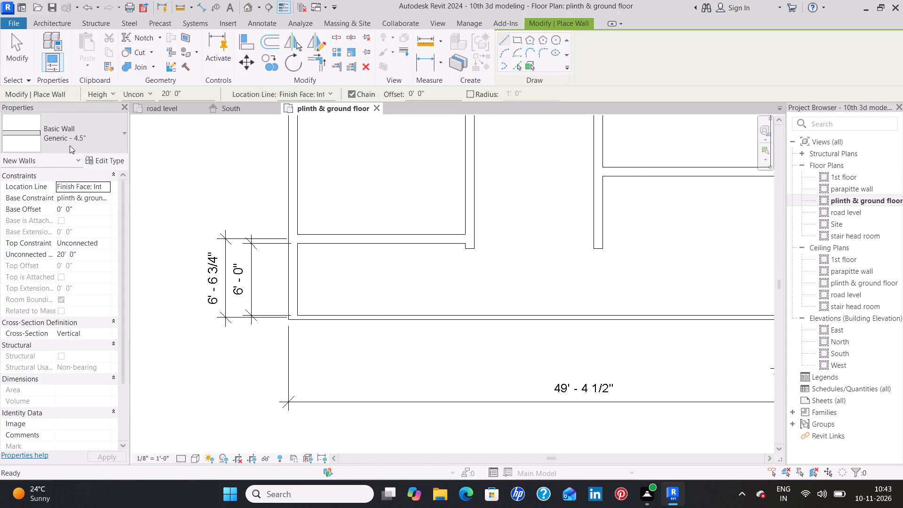
scroll(79, 149, up, 3)
scroll(79, 148, down, 4)
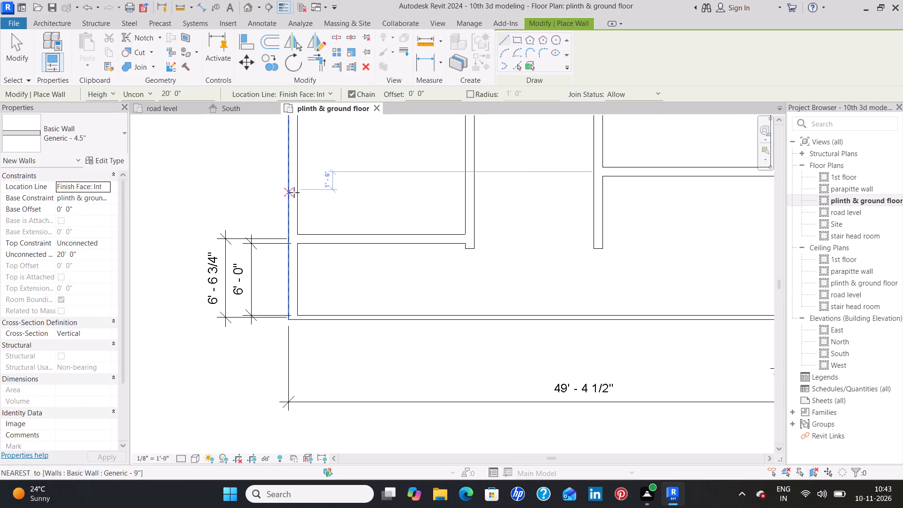
scroll(294, 192, down, 8)
middle_drag(294, 190, 589, 177)
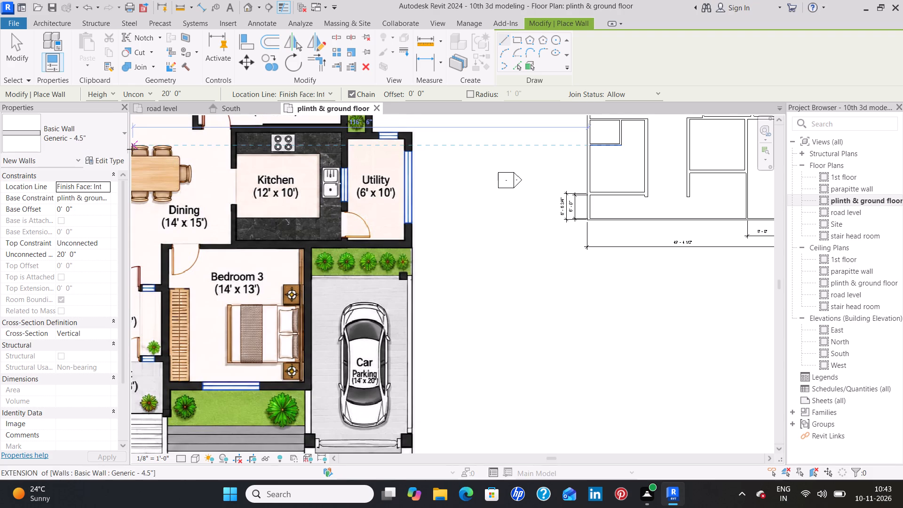
click(78, 135)
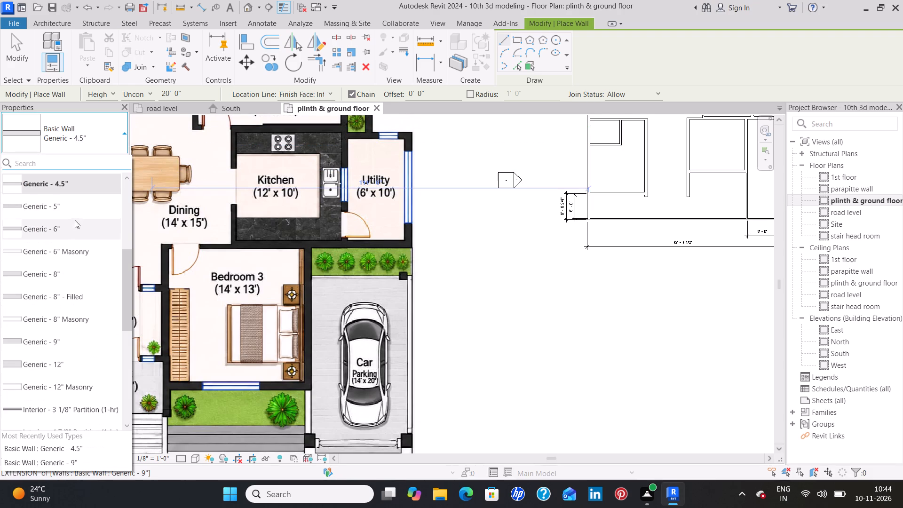
click(73, 342)
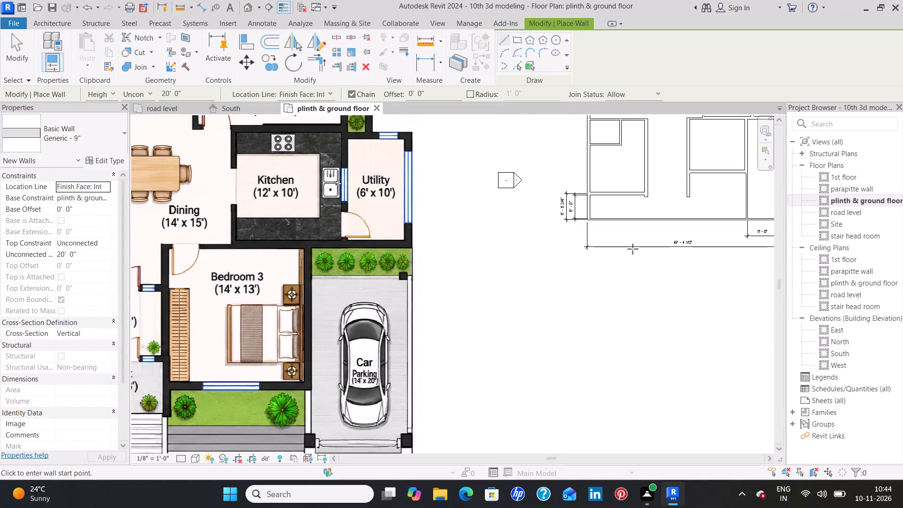
scroll(660, 201, up, 2)
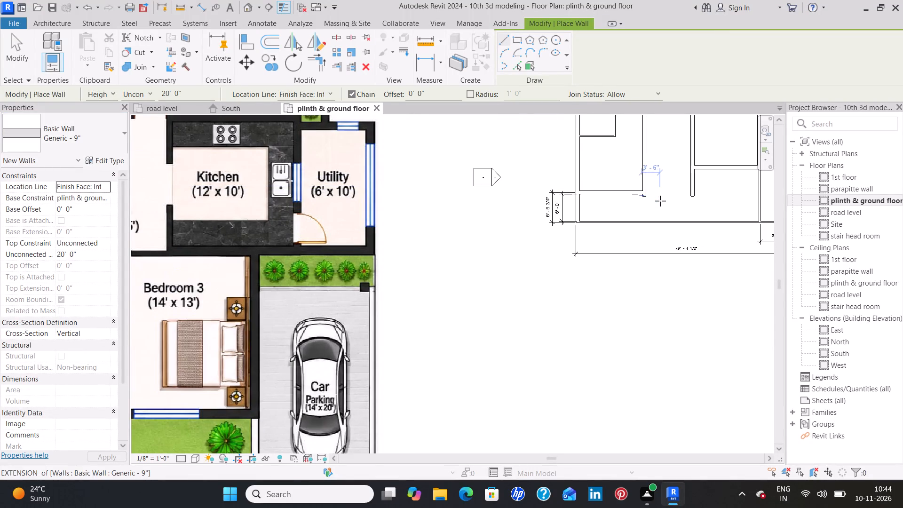
middle_drag(661, 201, 559, 234)
scroll(536, 226, up, 5)
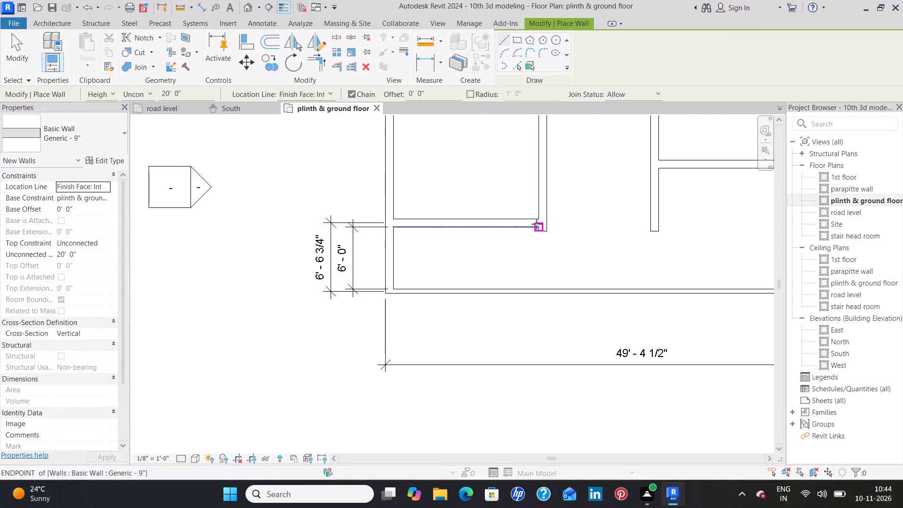
scroll(537, 224, up, 5)
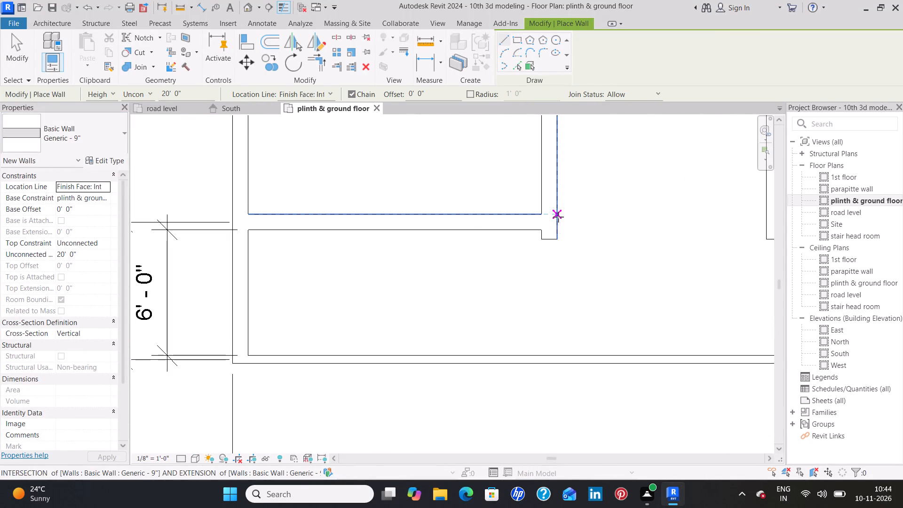
click(558, 217)
key(space)
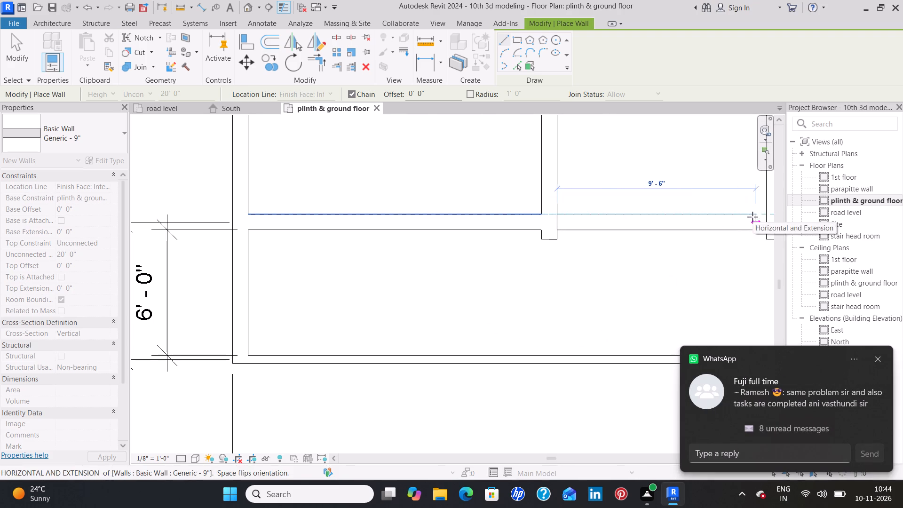
click(765, 216)
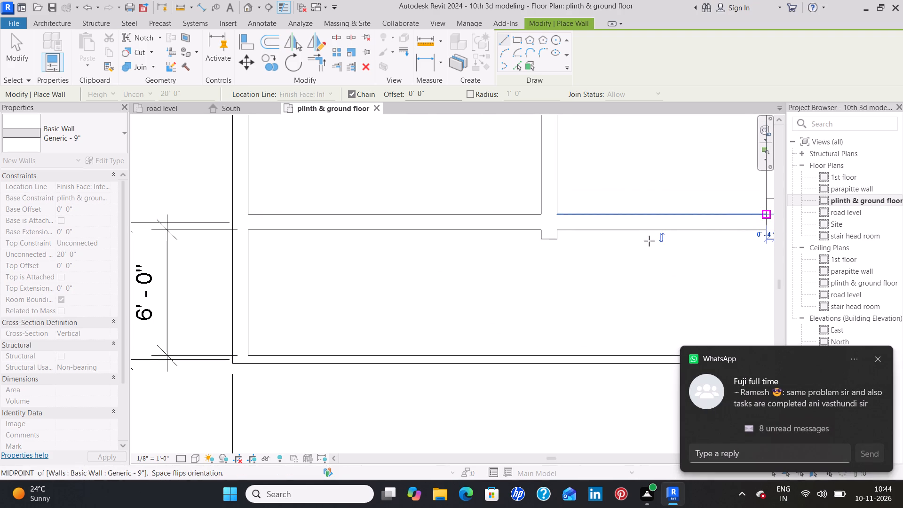
key(Escape)
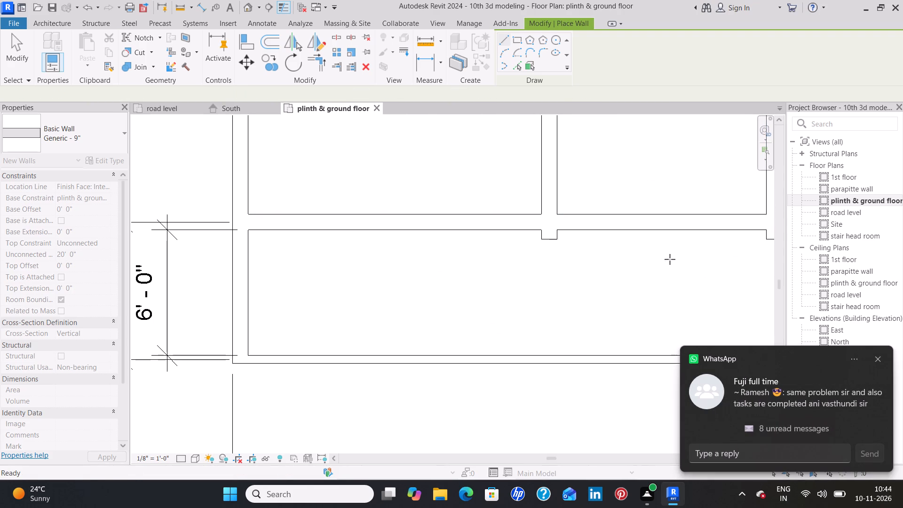
key(Escape)
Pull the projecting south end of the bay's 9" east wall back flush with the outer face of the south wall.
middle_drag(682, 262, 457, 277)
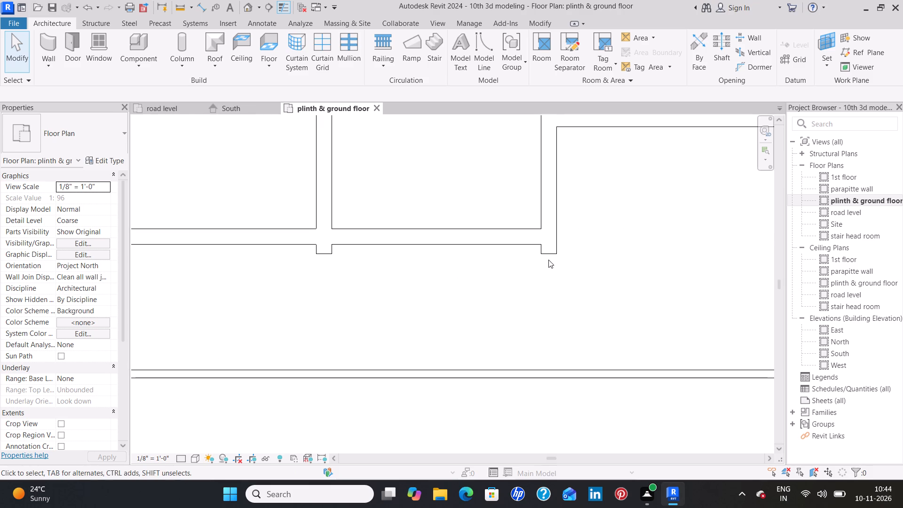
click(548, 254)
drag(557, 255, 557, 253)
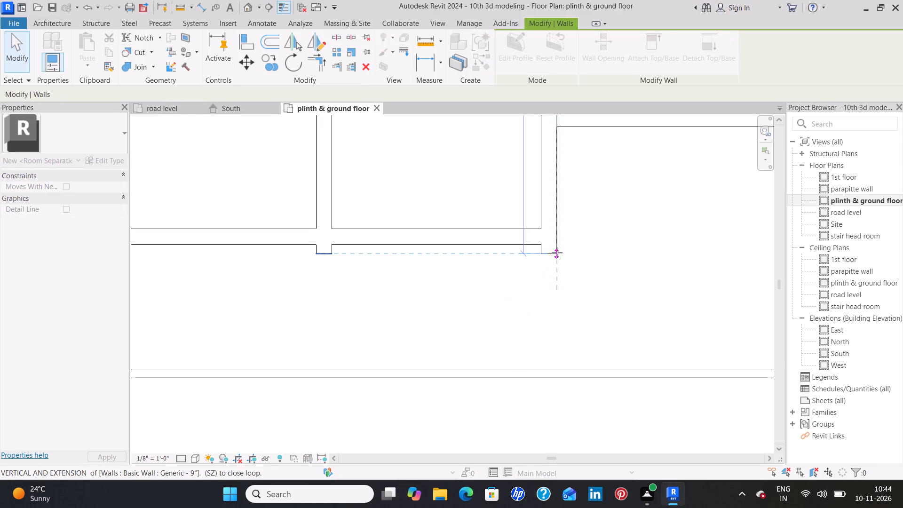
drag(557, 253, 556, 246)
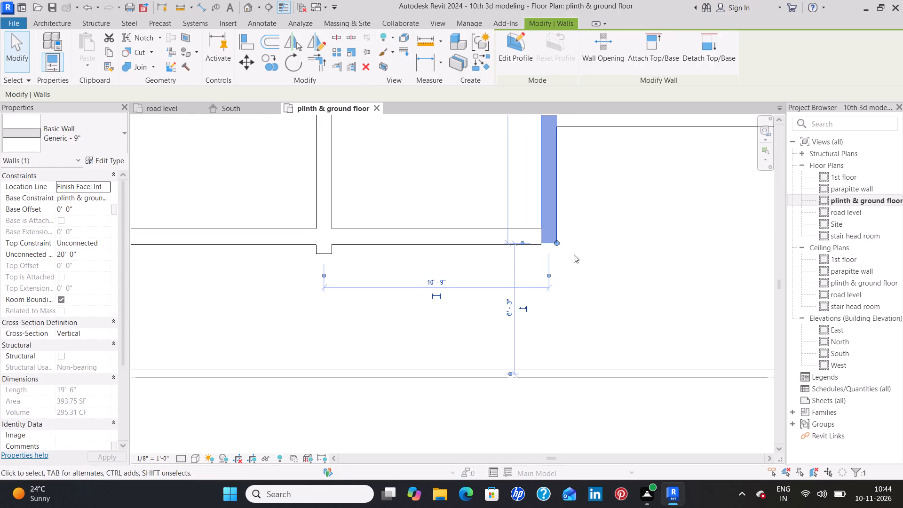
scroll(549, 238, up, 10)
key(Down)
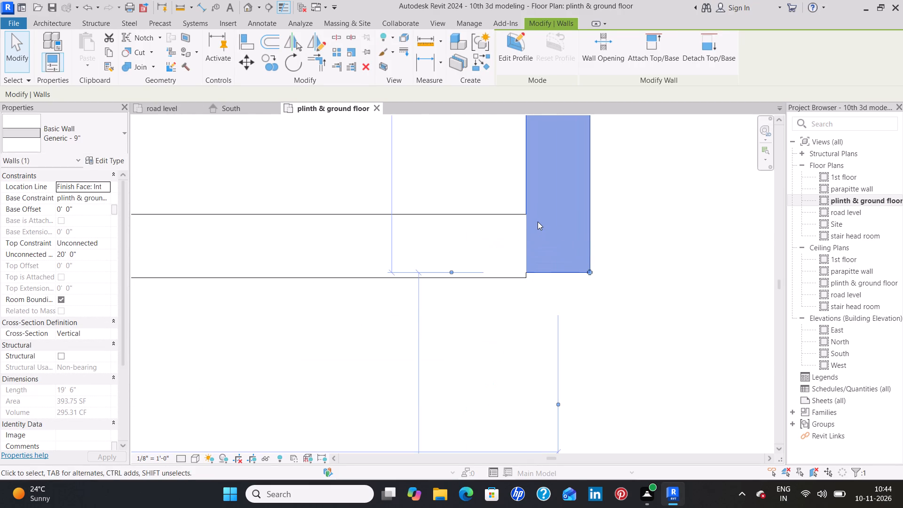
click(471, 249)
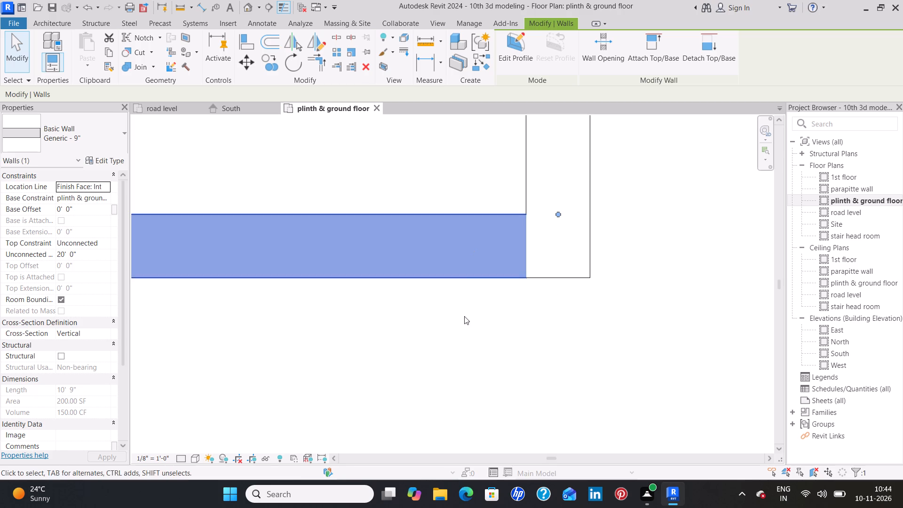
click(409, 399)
Extend the south end of Bedroom 4's 9" east wall to 5'-4" from the front boundary wall.
scroll(408, 399, down, 4)
middle_drag(325, 401, 617, 274)
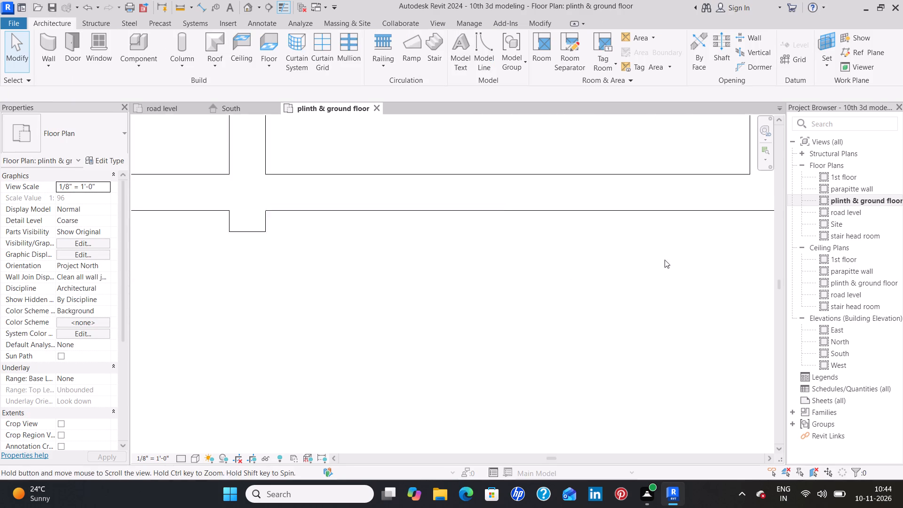
click(260, 223)
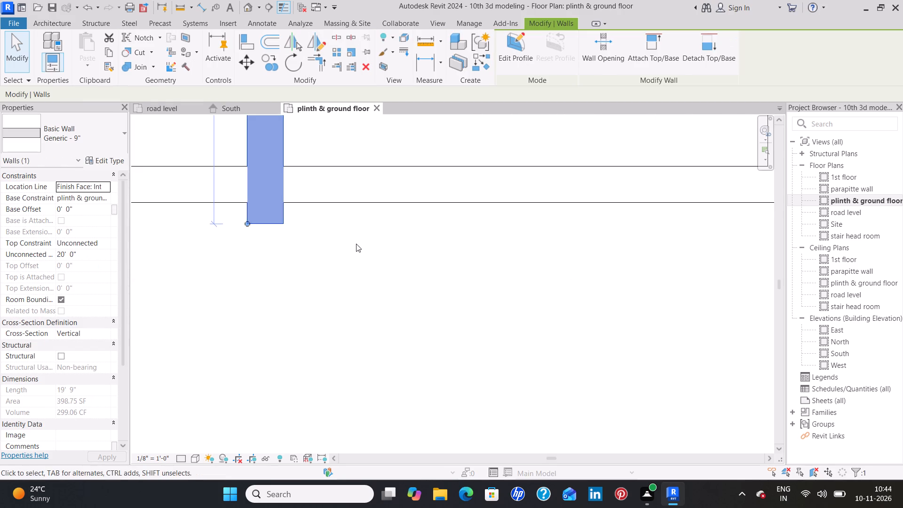
scroll(356, 244, up, 4)
scroll(358, 245, down, 8)
middle_drag(395, 258, 472, 281)
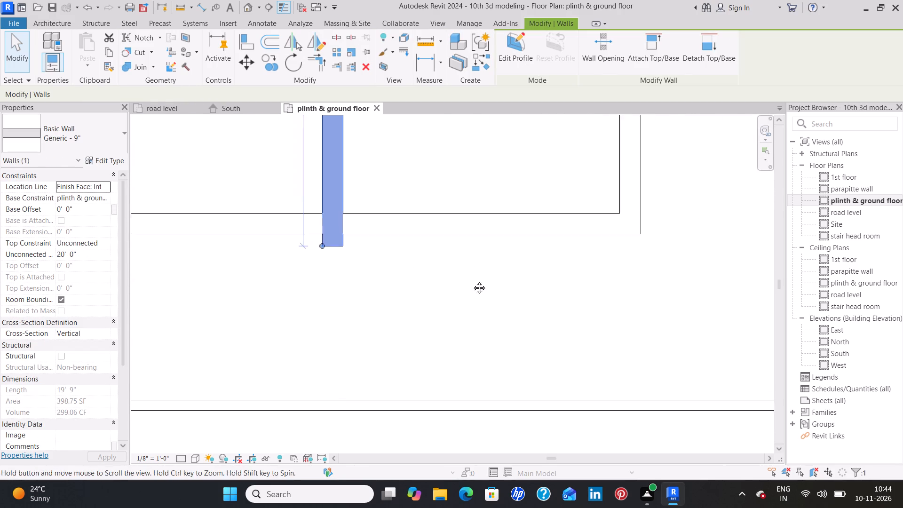
middle_drag(472, 281, 533, 289)
key(Down)
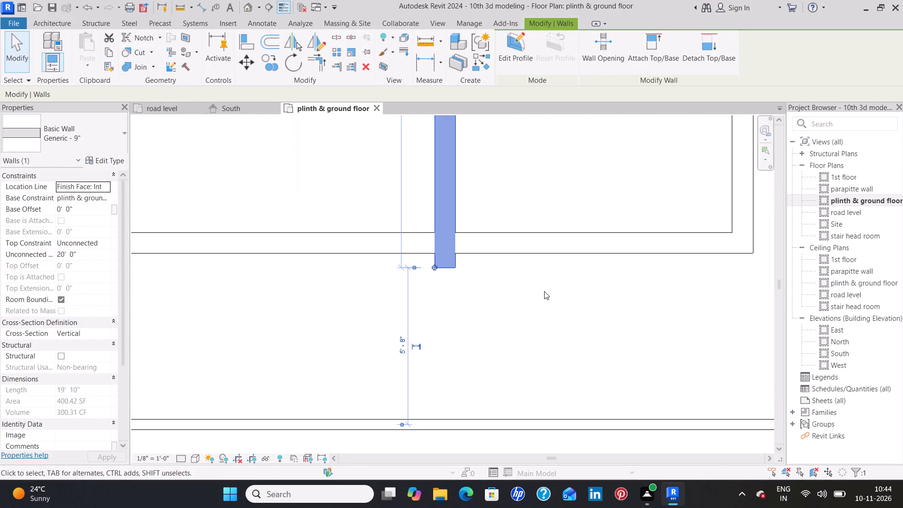
key(Down)
key(Down)
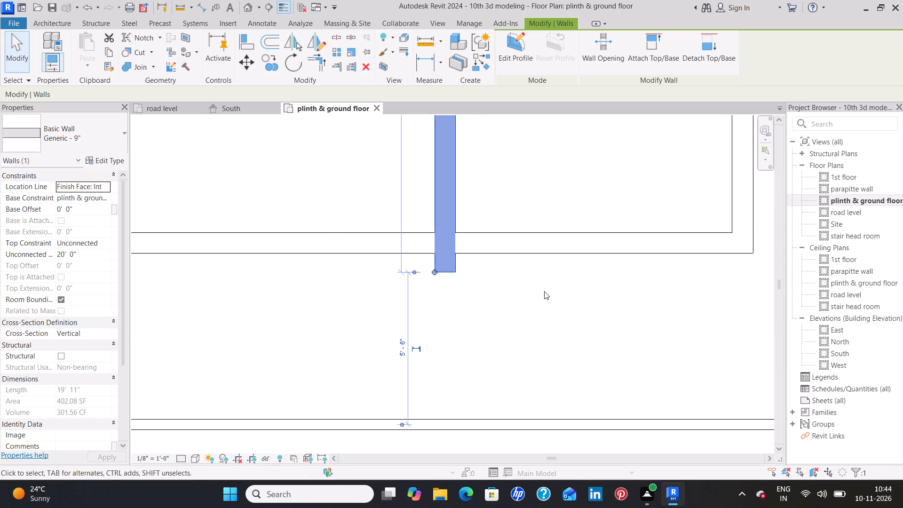
key(Down)
key(Down)
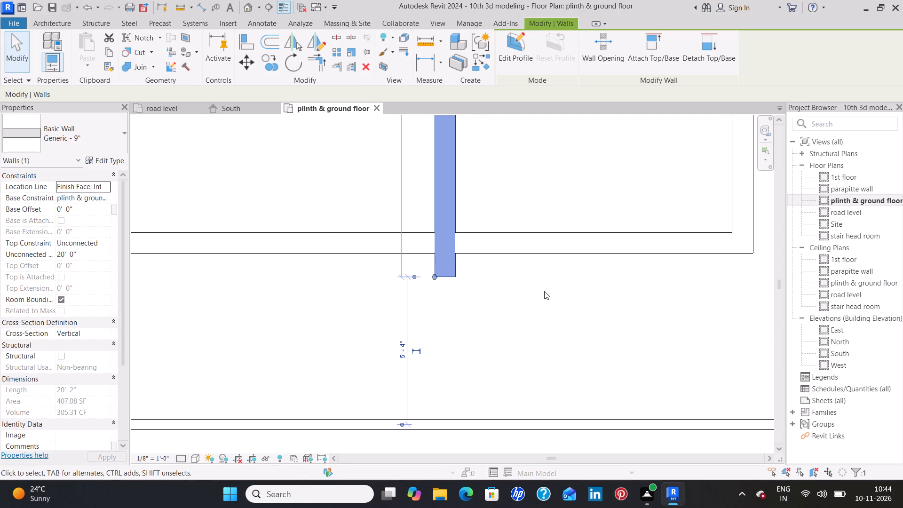
click(544, 291)
Extend the bay's 9" east wall past the south wall, ending 5'-4" from the front boundary wall.
scroll(544, 291, down, 13)
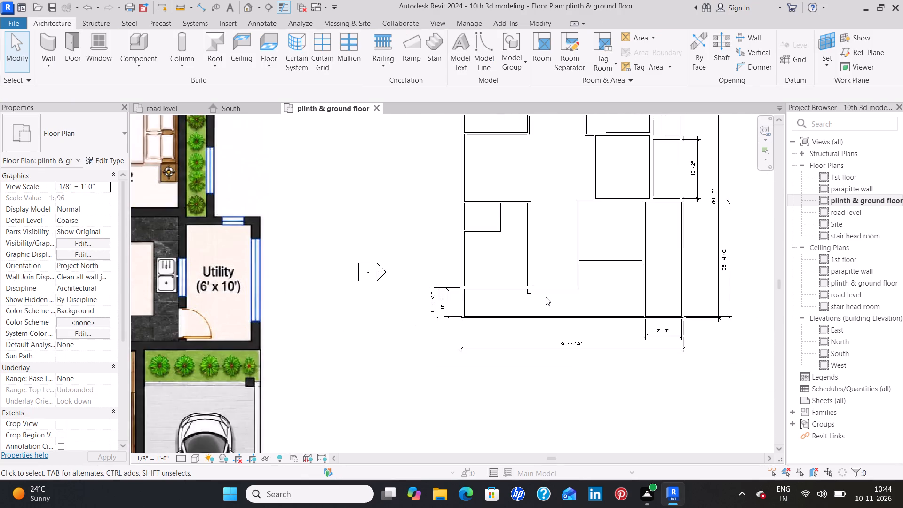
scroll(547, 297, down, 5)
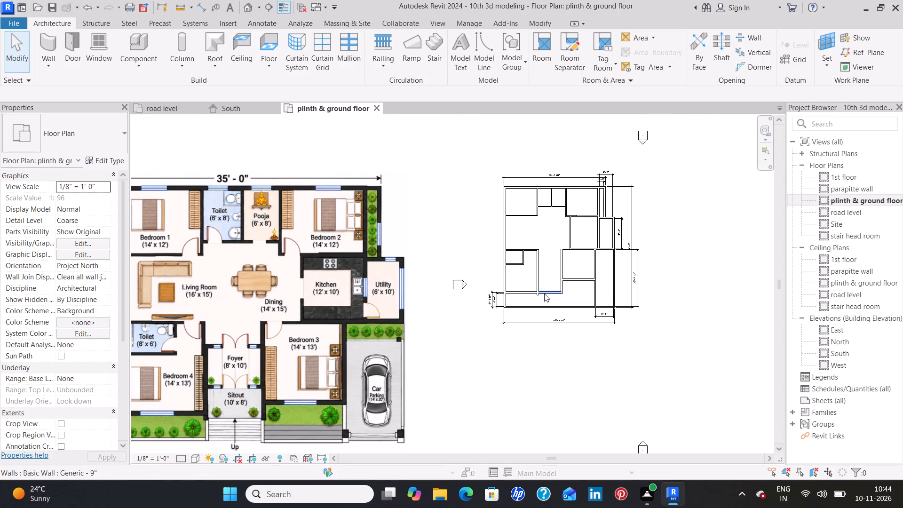
scroll(544, 294, up, 14)
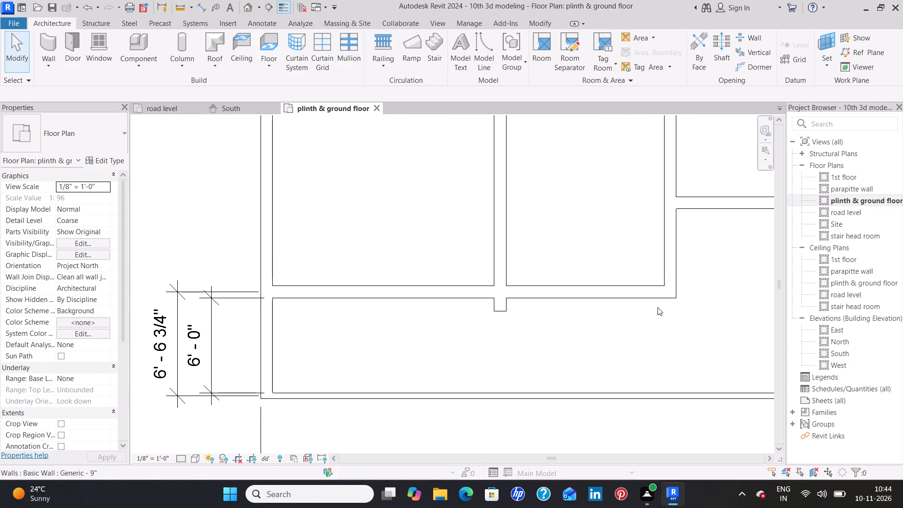
click(672, 277)
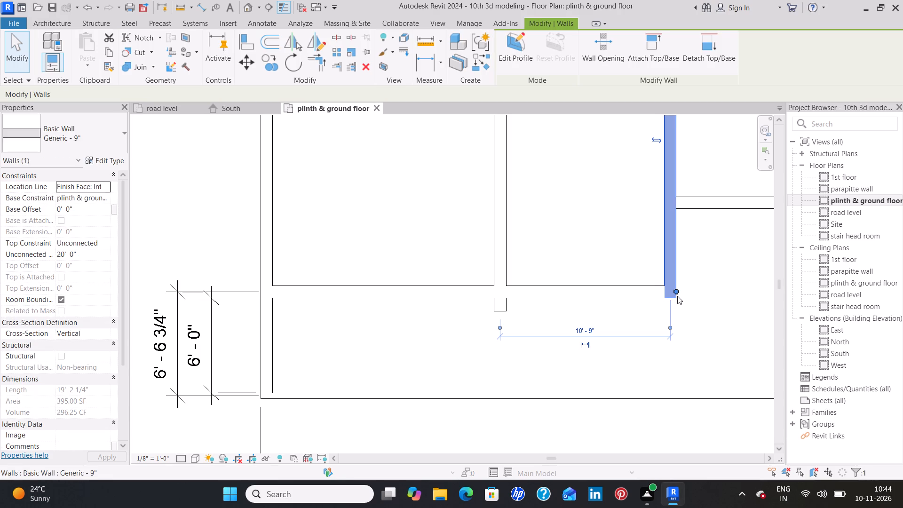
key(Down)
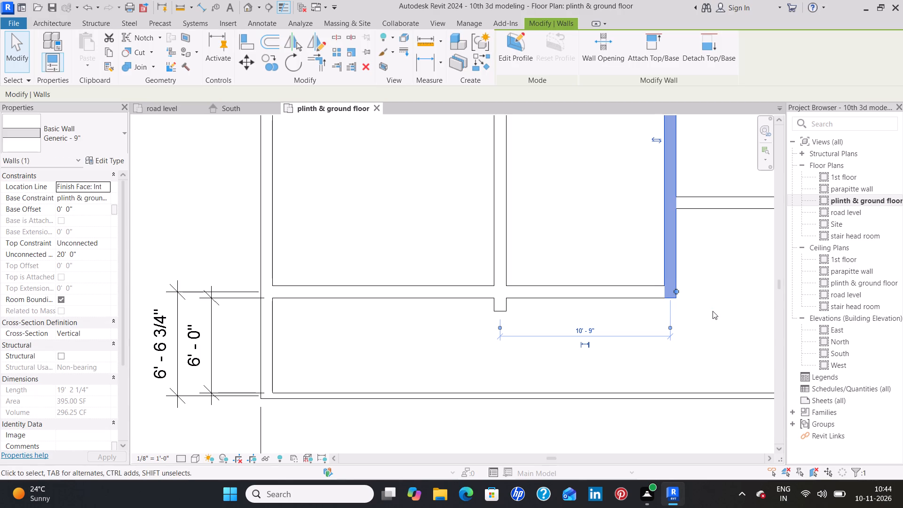
key(Down)
key(Down)
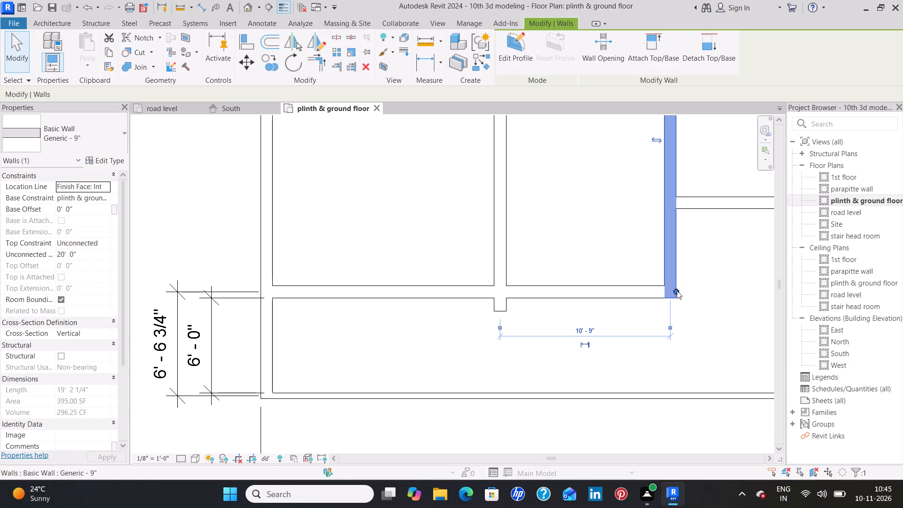
drag(676, 290, 677, 308)
scroll(701, 309, up, 4)
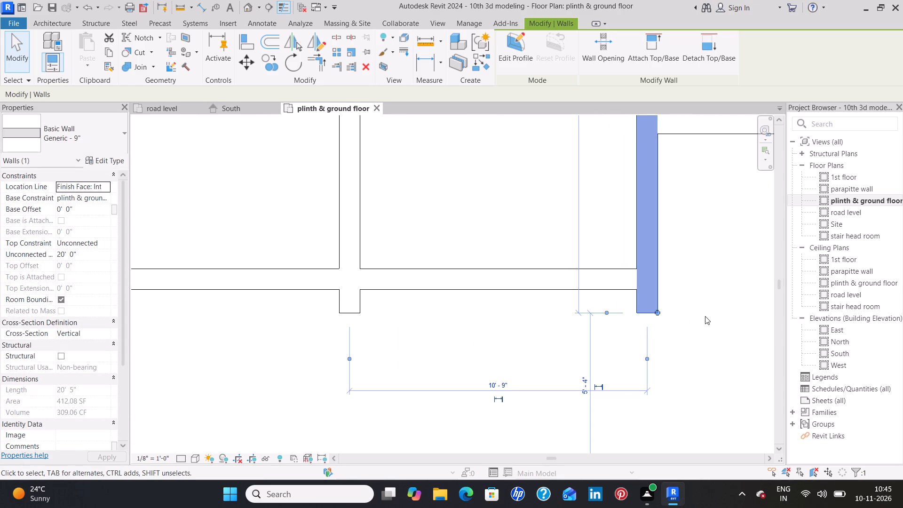
click(705, 315)
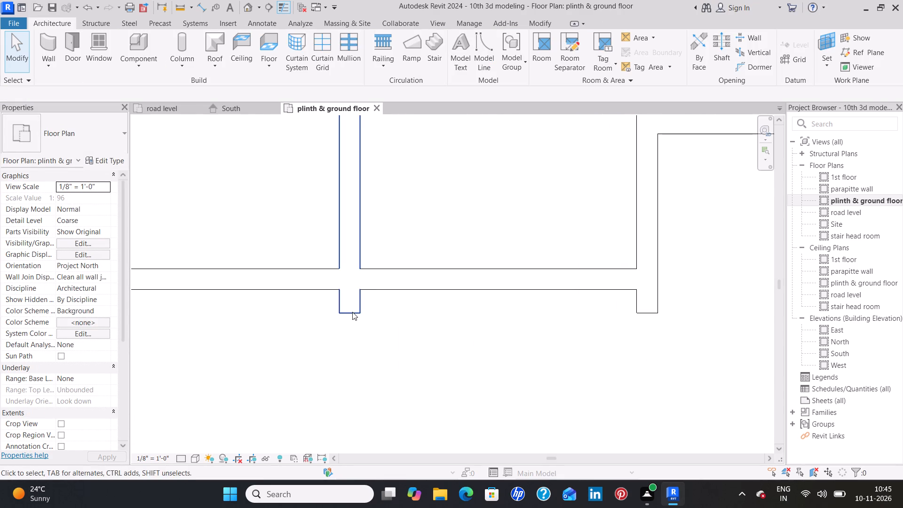
Nudge the south end of Bedroom 4's east wall to 5'-5" from the front boundary wall.
click(350, 311)
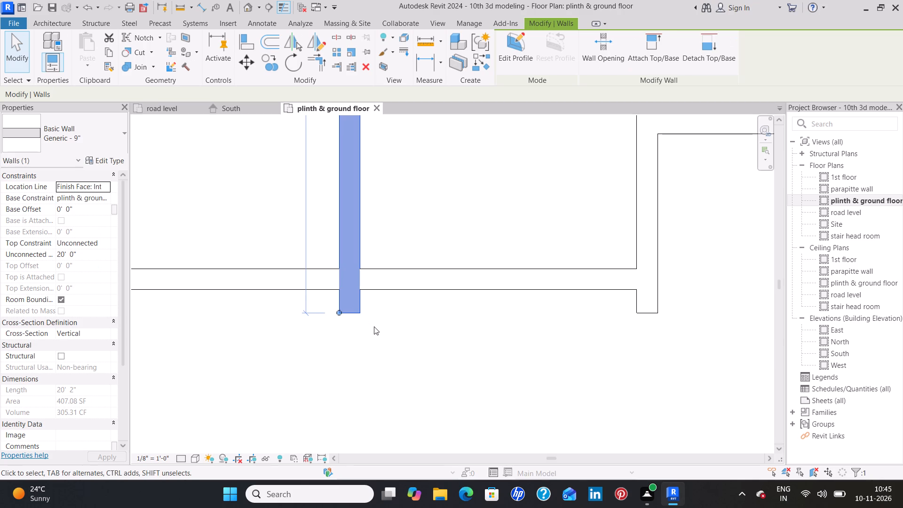
key(Down)
key(Down)
key(Up)
scroll(374, 327, down, 3)
key(Down)
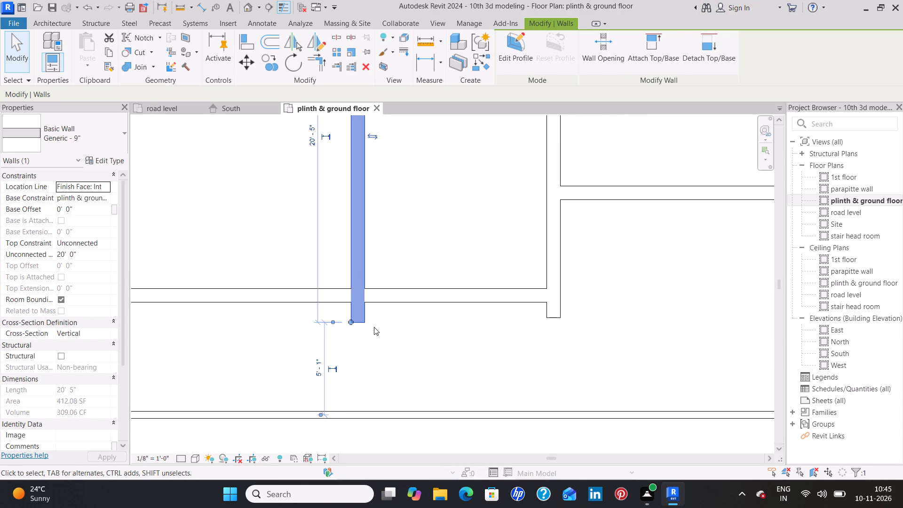
key(Up)
key(Up)
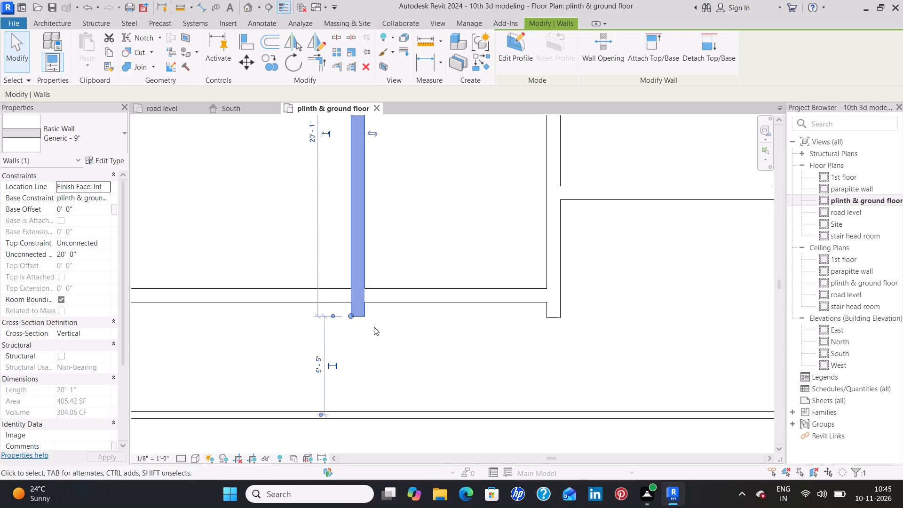
click(375, 327)
Nudge the south end of the bay's east wall level with the projecting end of Bedroom 4's east wall.
click(549, 317)
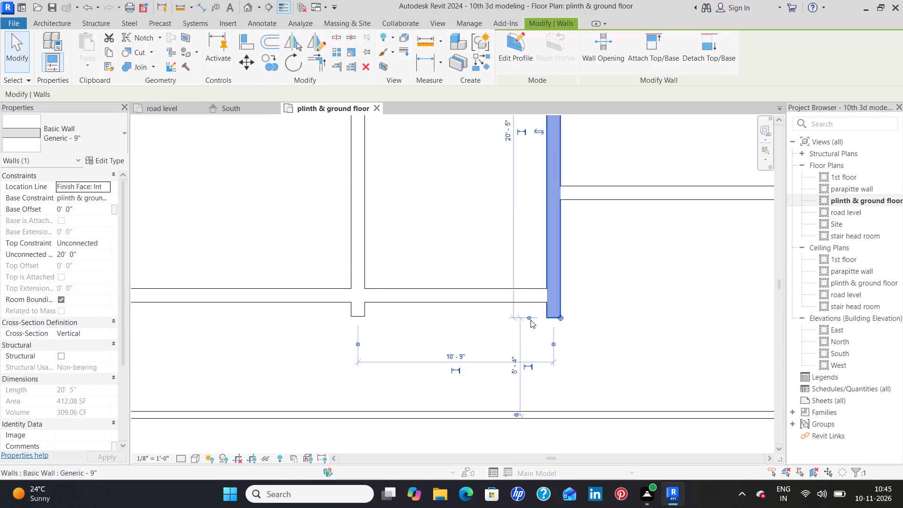
key(Up)
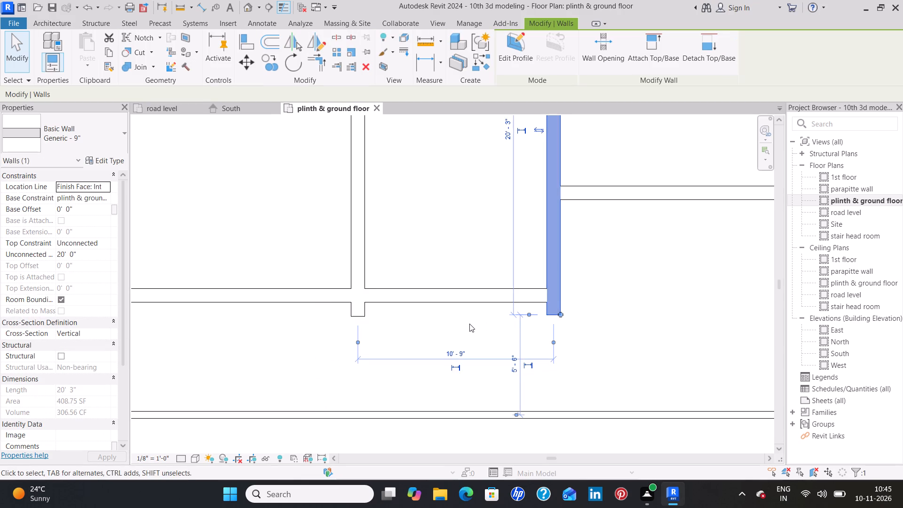
key(Down)
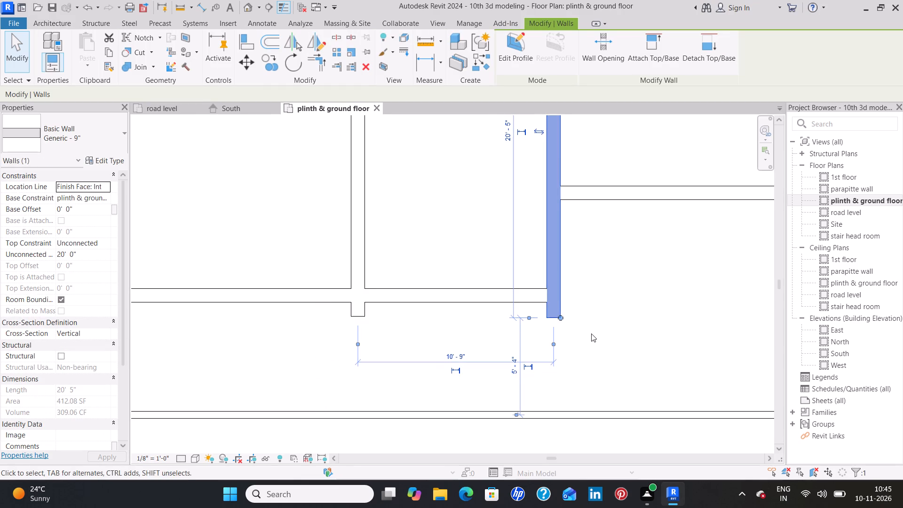
scroll(591, 333, up, 4)
key(Up)
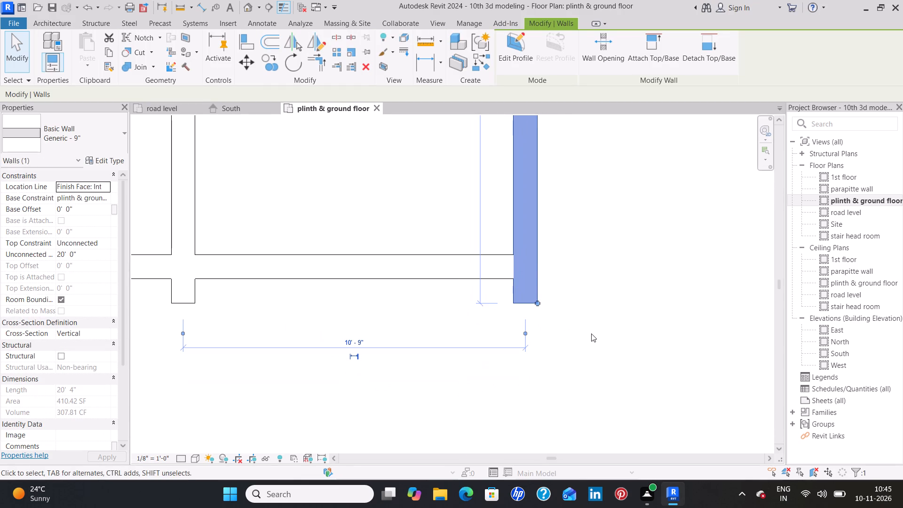
click(591, 333)
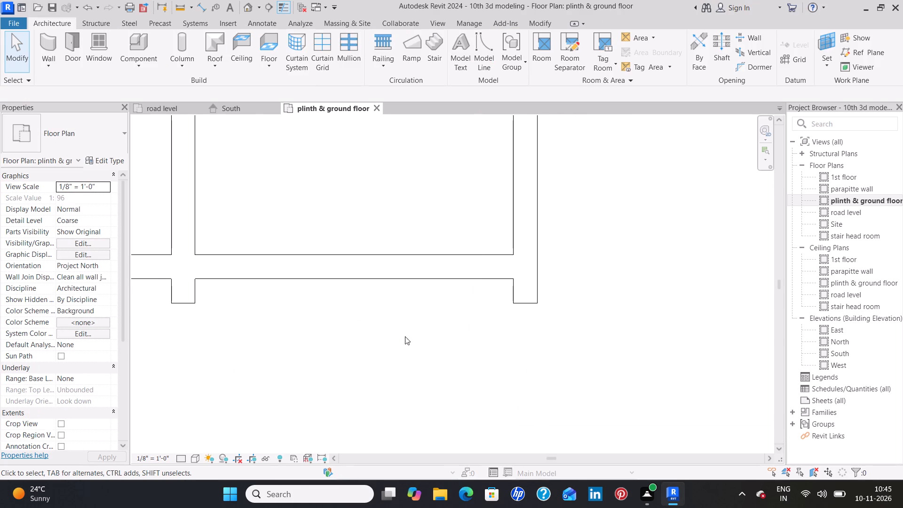
Compare the modelled front walls and bay with the foyer and sitout area on the imported plan.
scroll(281, 346, down, 5)
middle_drag(290, 351, 452, 300)
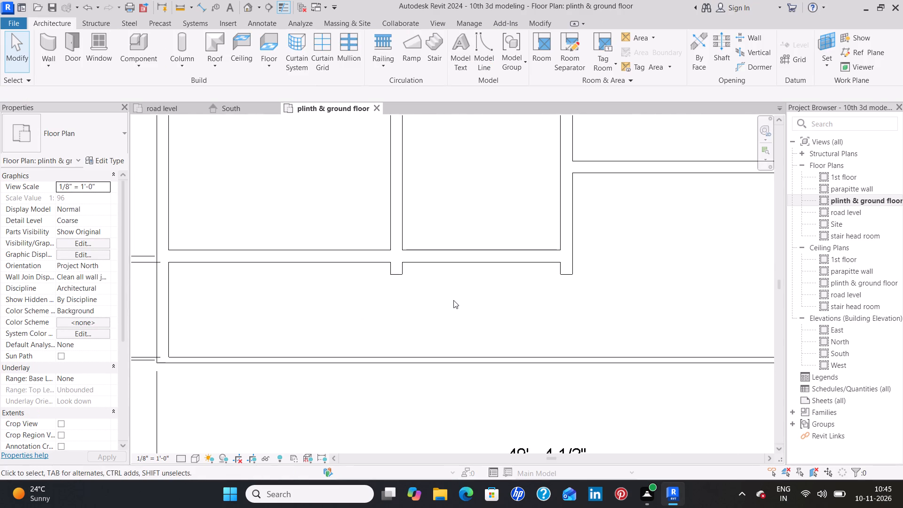
scroll(453, 300, down, 10)
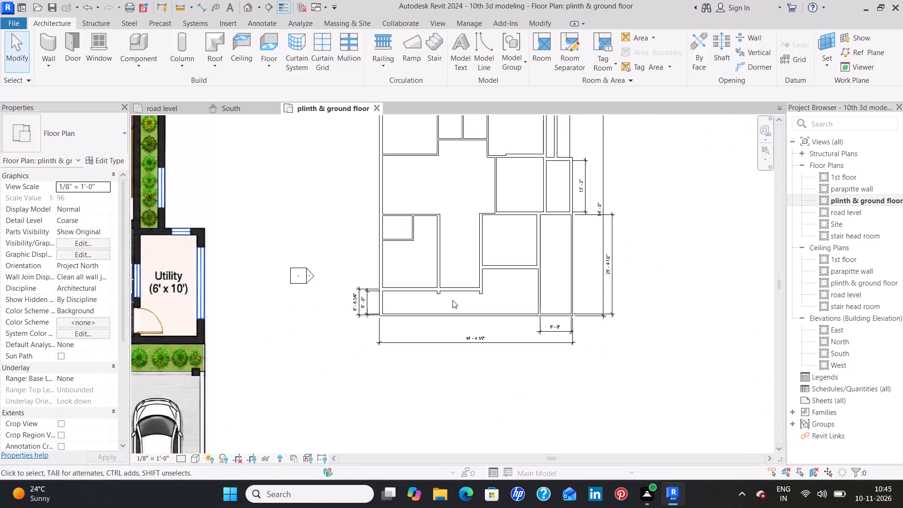
scroll(452, 300, down, 4)
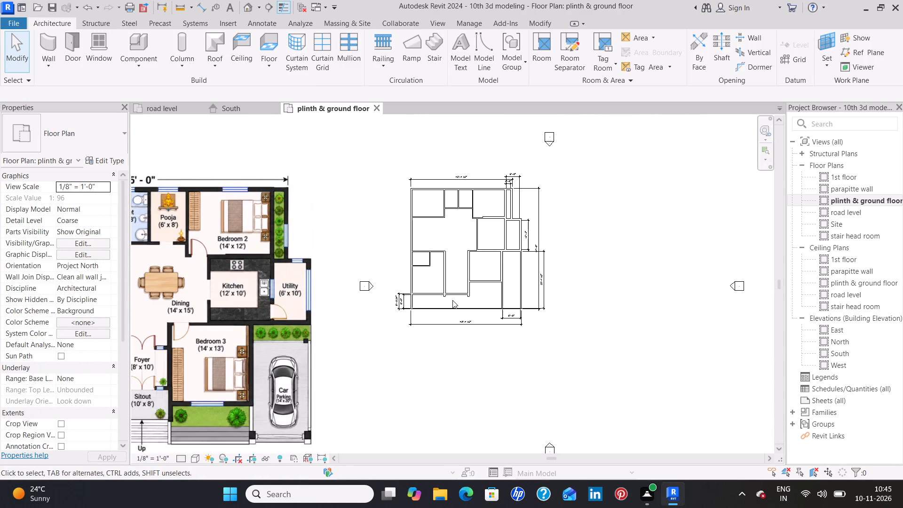
scroll(451, 300, down, 1)
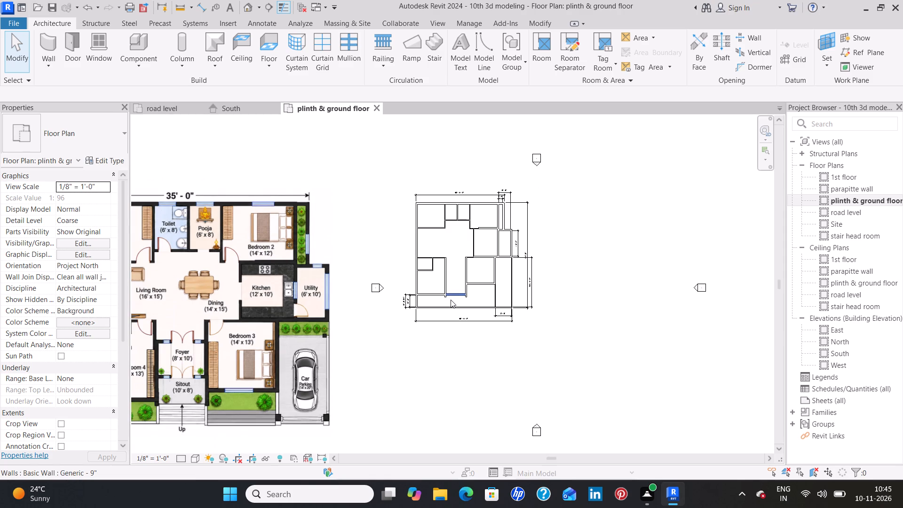
scroll(451, 300, up, 1)
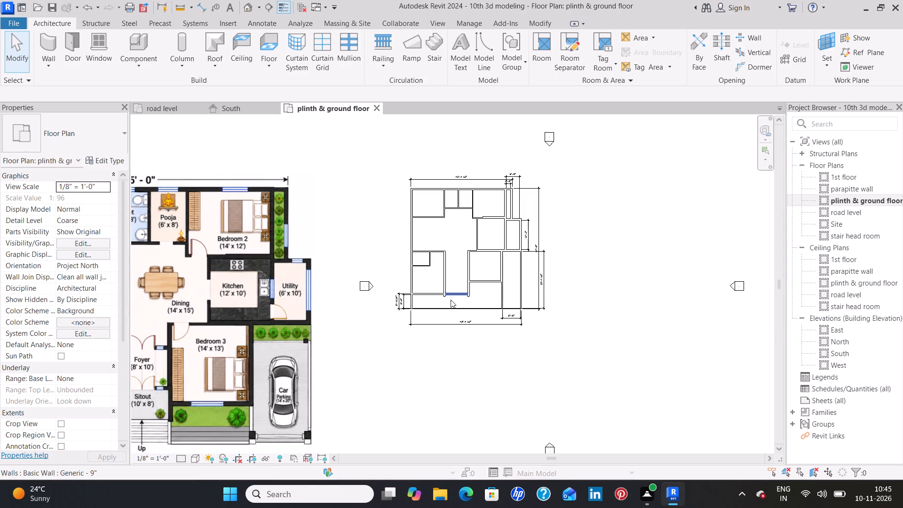
scroll(451, 300, down, 1)
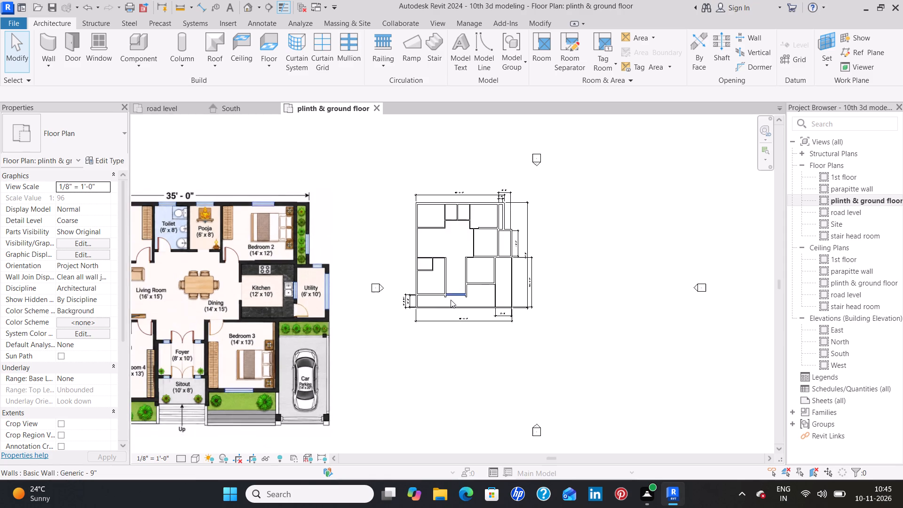
scroll(451, 300, up, 18)
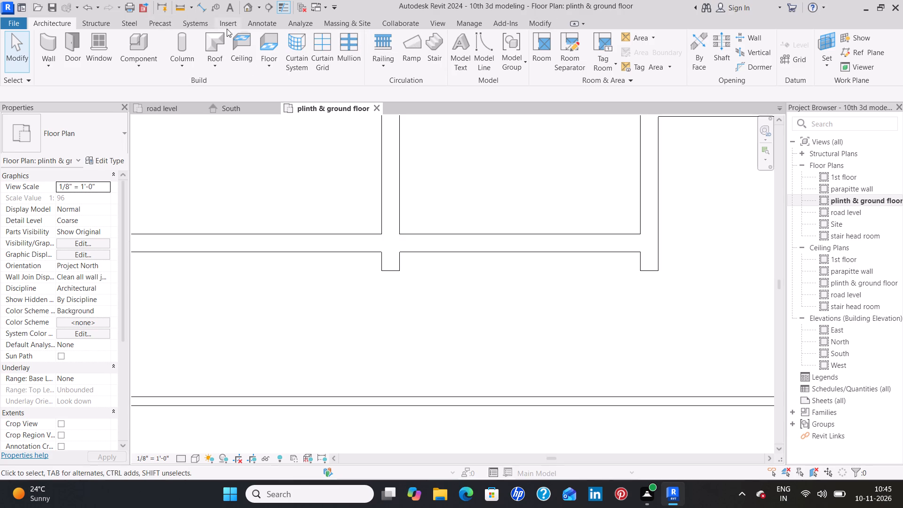
Draw a Generic - 4.5" wall from the projecting end of Bedroom 4's east wall to the front boundary wall, flush with its east face.
click(48, 41)
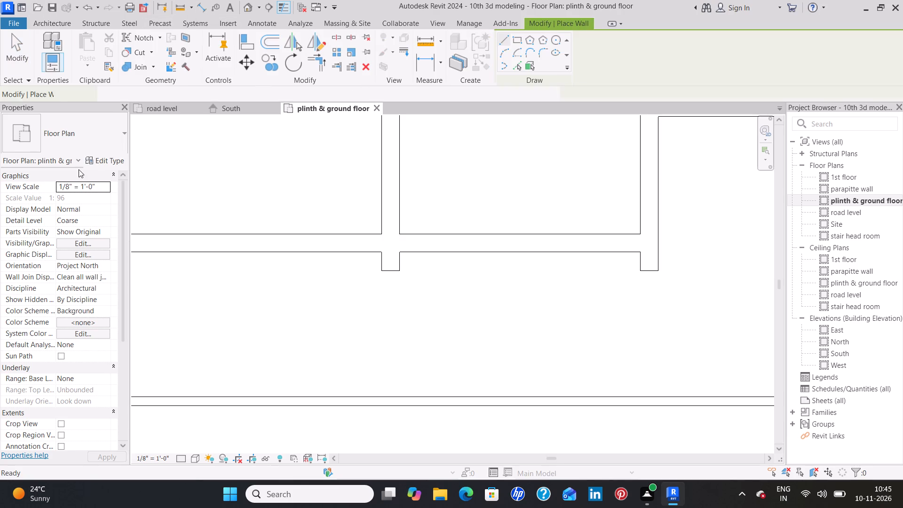
click(87, 142)
scroll(88, 220, up, 2)
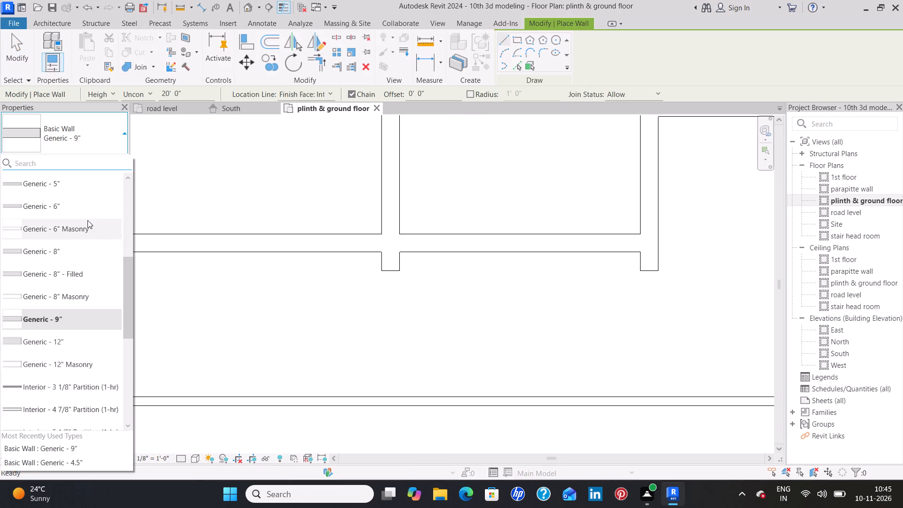
scroll(86, 219, up, 2)
click(53, 299)
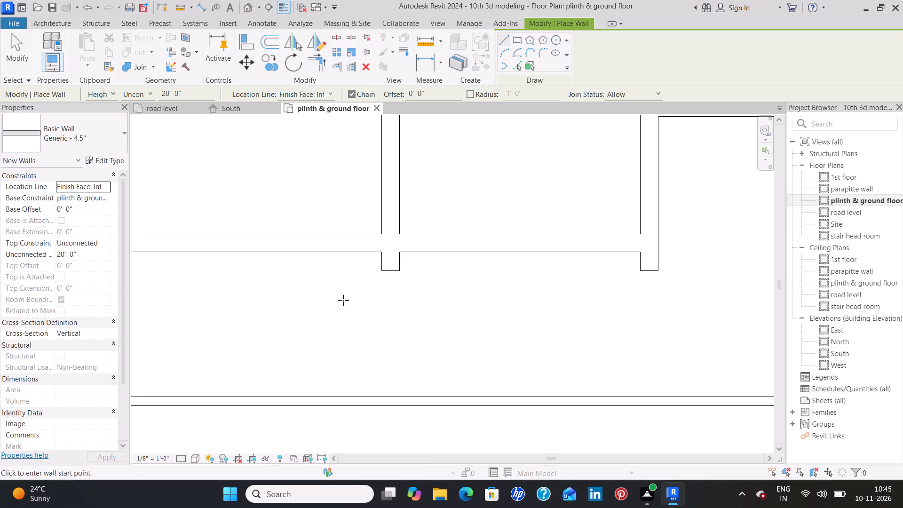
scroll(351, 302, down, 6)
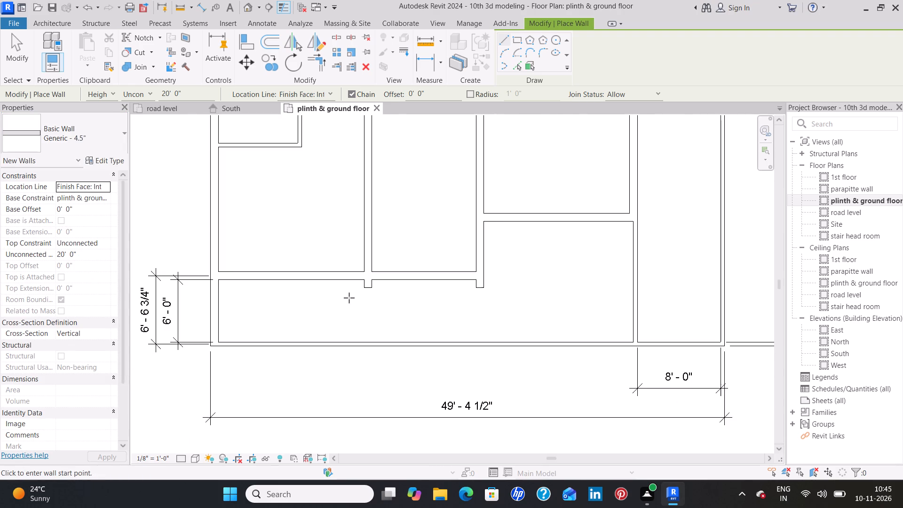
scroll(351, 295, up, 10)
click(437, 279)
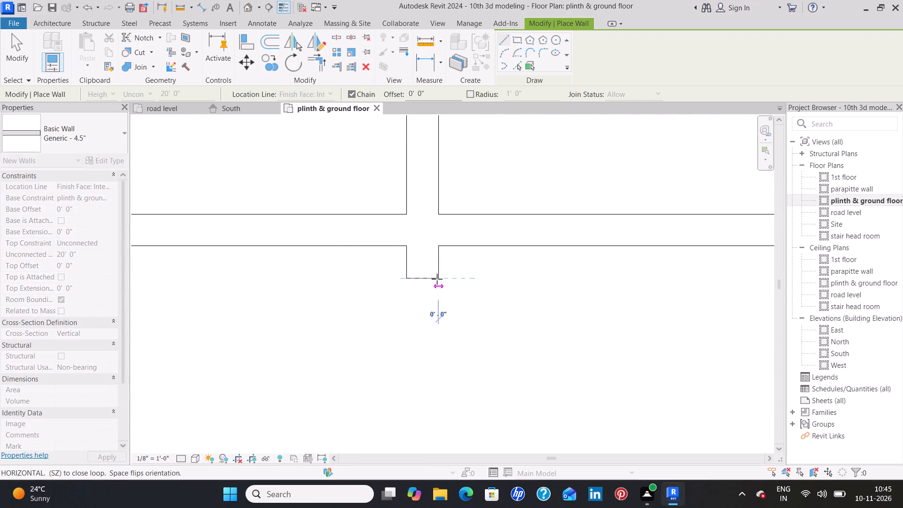
key(space)
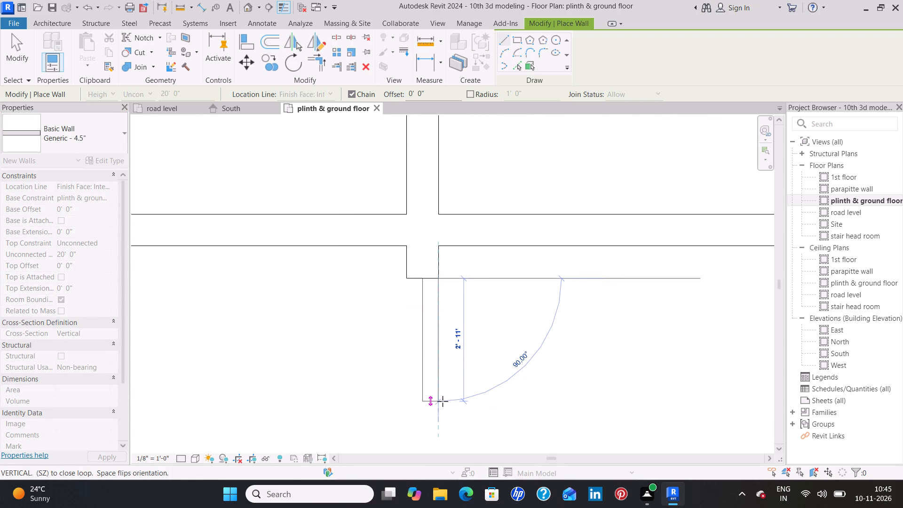
middle_drag(443, 402, 419, 249)
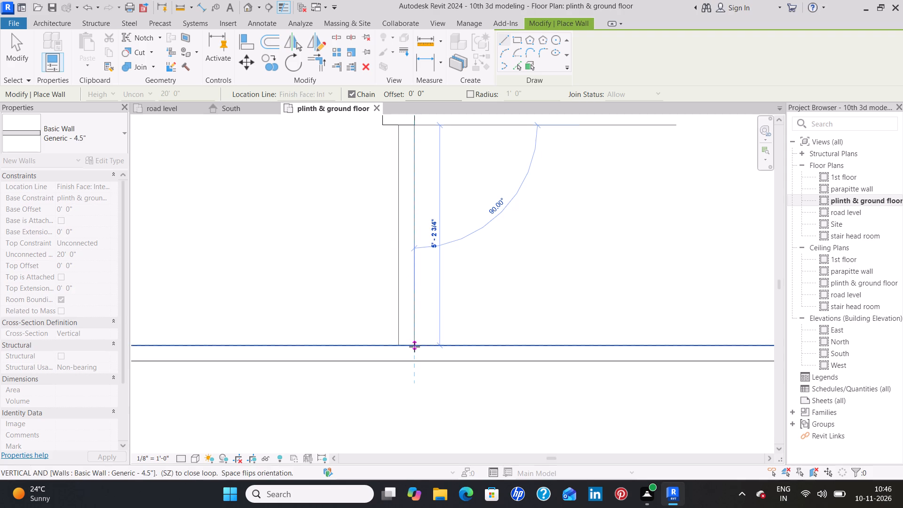
click(414, 347)
key(Escape)
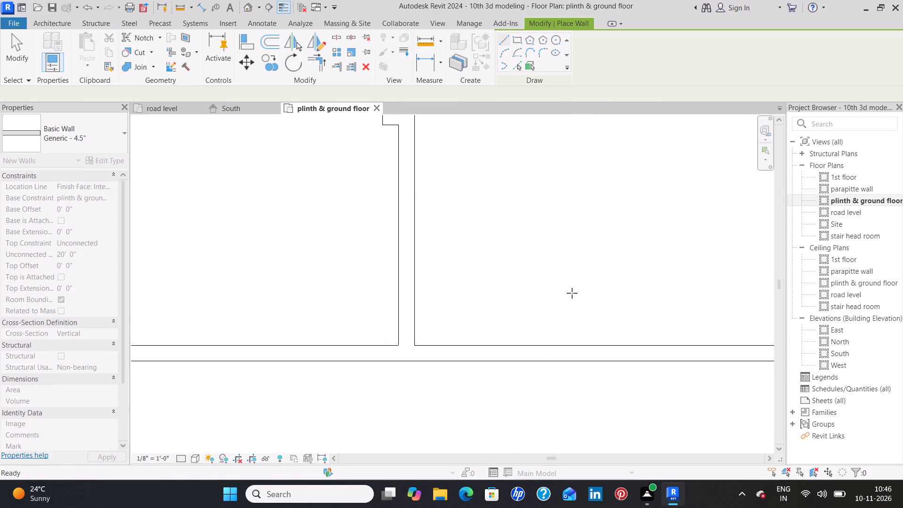
Draw a matching 4.5" wall from the projecting end of the bay's east wall to the front boundary wall, flush with its west face.
middle_drag(590, 286, 459, 353)
scroll(434, 354, down, 1)
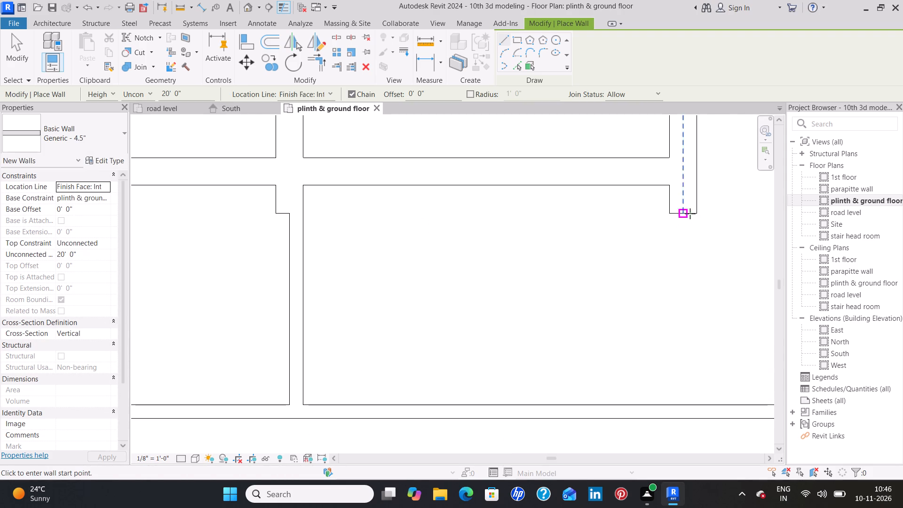
click(668, 213)
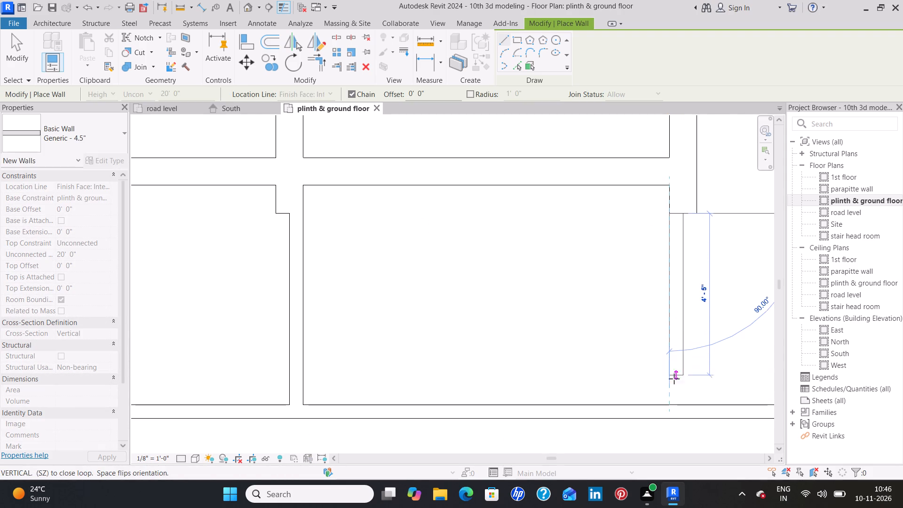
click(671, 403)
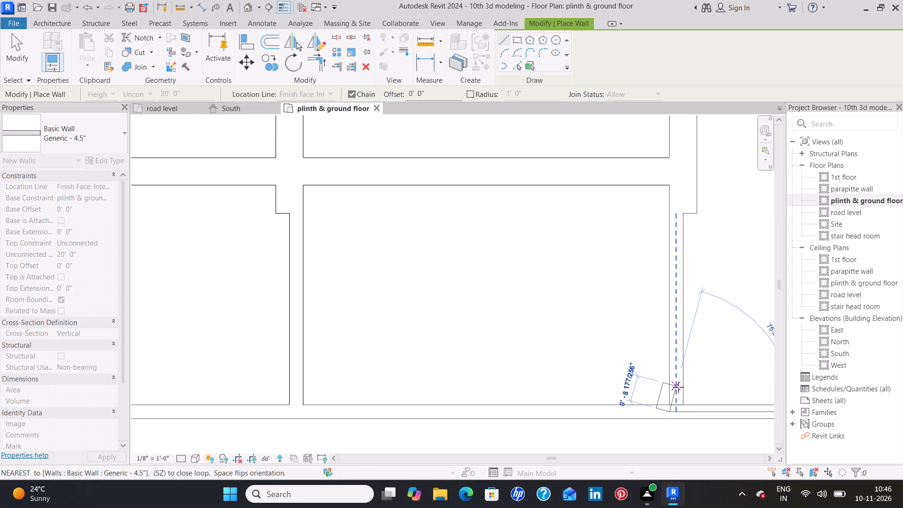
key(Escape)
Compare the modelled front bay and its new side walls with the sitout and front garden areas on the imported plan.
scroll(521, 370, down, 6)
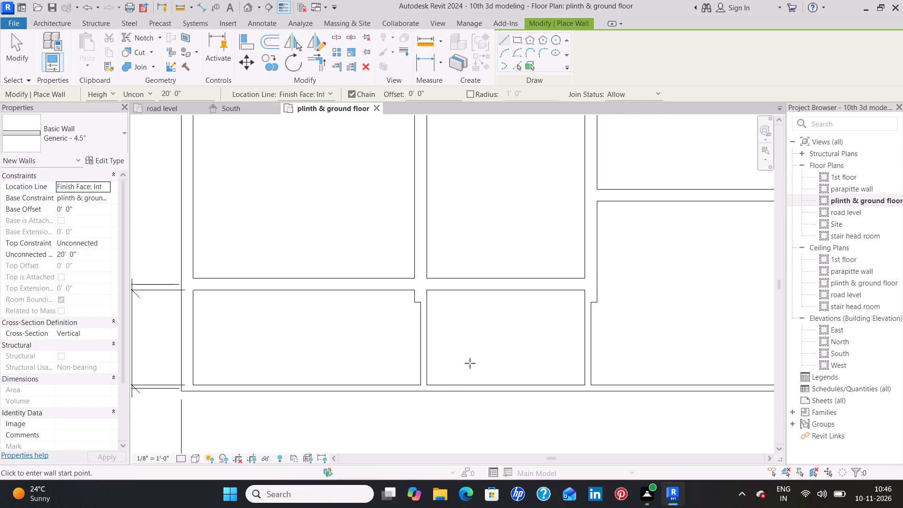
scroll(470, 362, down, 10)
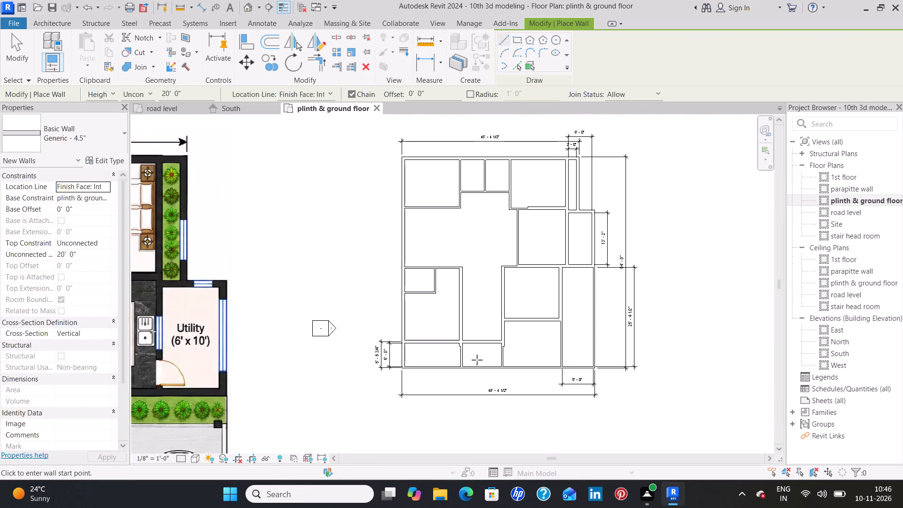
scroll(477, 360, down, 3)
middle_drag(455, 374, 598, 309)
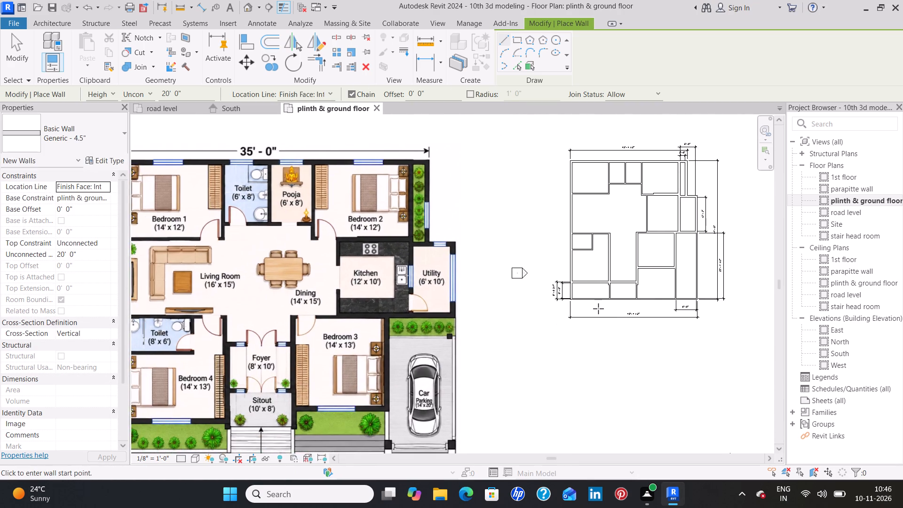
scroll(598, 309, down, 2)
scroll(598, 309, up, 10)
scroll(595, 304, down, 5)
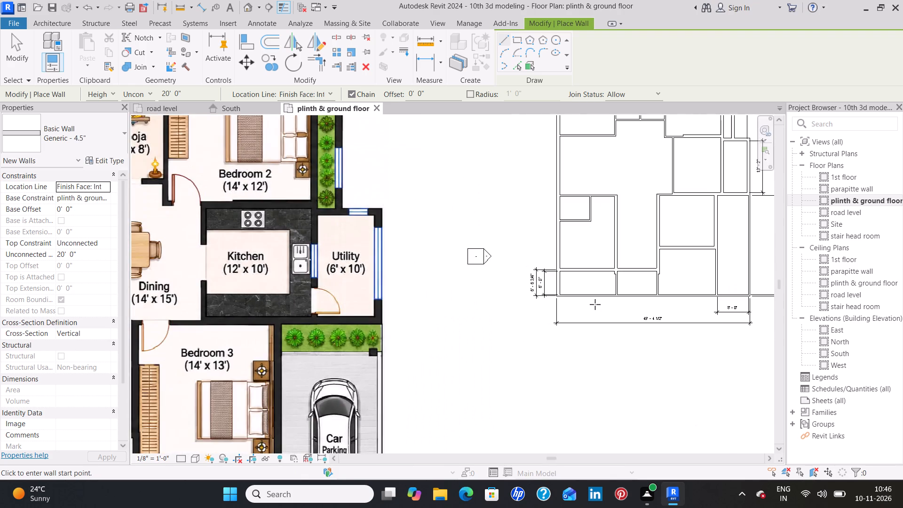
scroll(595, 304, down, 3)
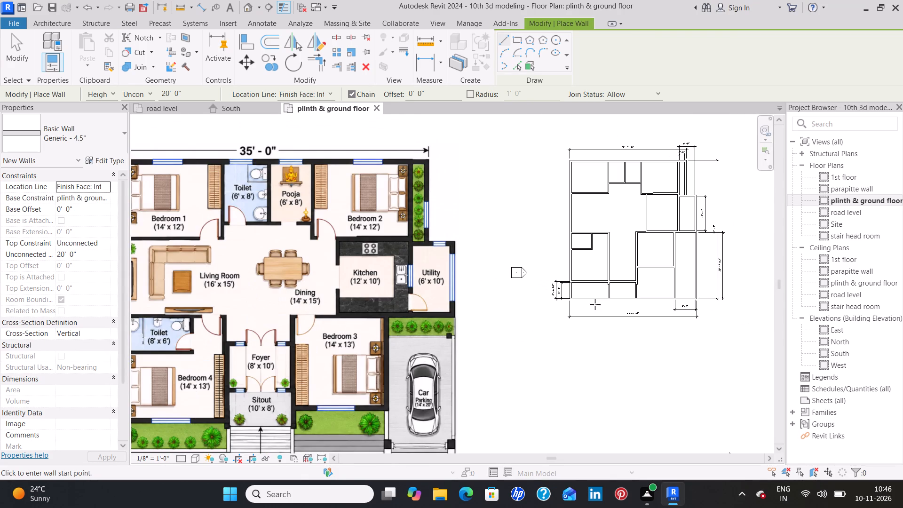
scroll(595, 304, up, 4)
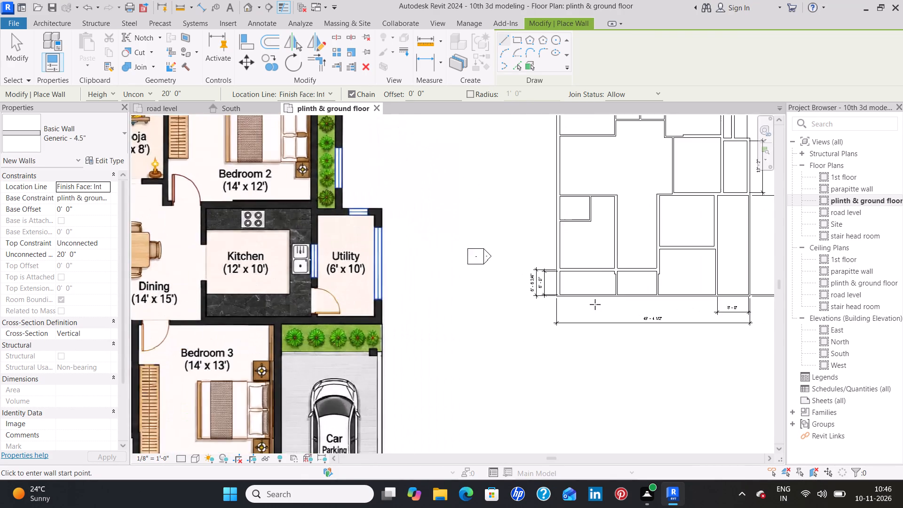
scroll(595, 304, up, 8)
key(Escape)
Split the front boundary wall at the east face of the new 4.5" wall on the bay's west side.
scroll(576, 303, down, 2)
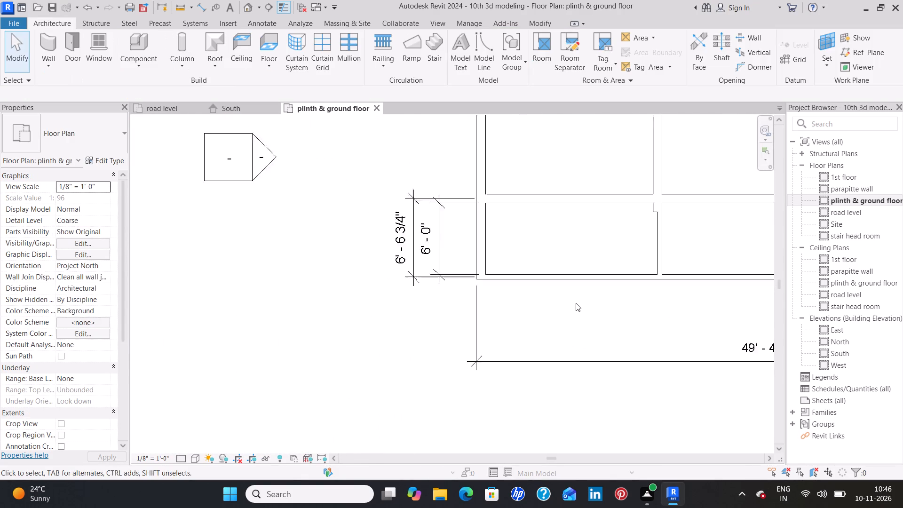
scroll(576, 303, down, 2)
middle_drag(627, 312, 550, 332)
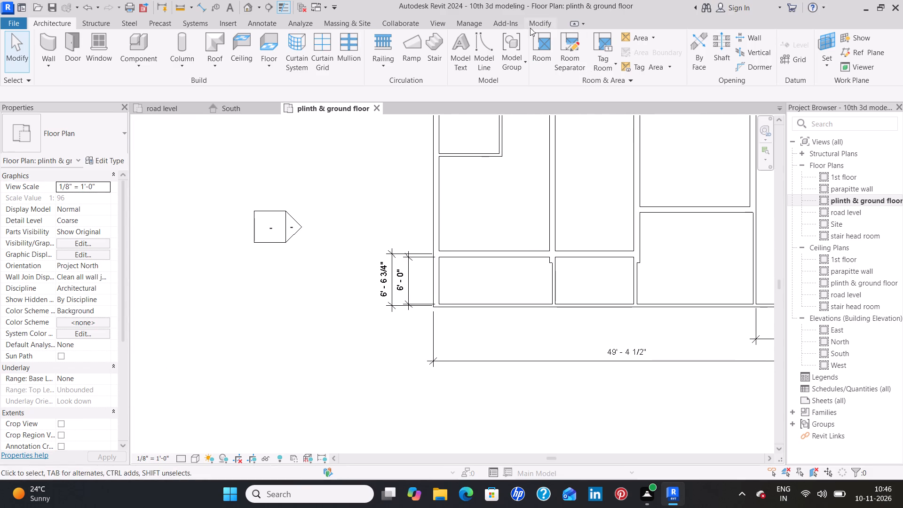
click(547, 23)
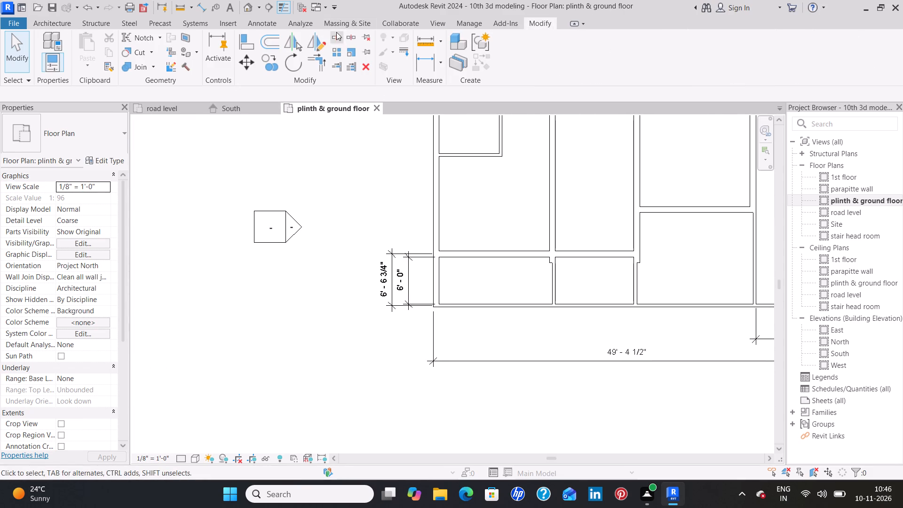
click(336, 33)
scroll(576, 310, up, 8)
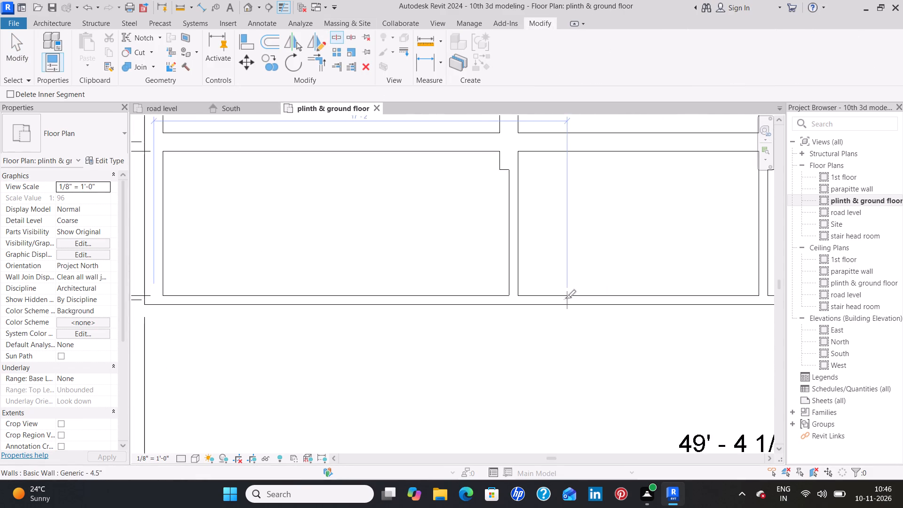
scroll(565, 298, up, 10)
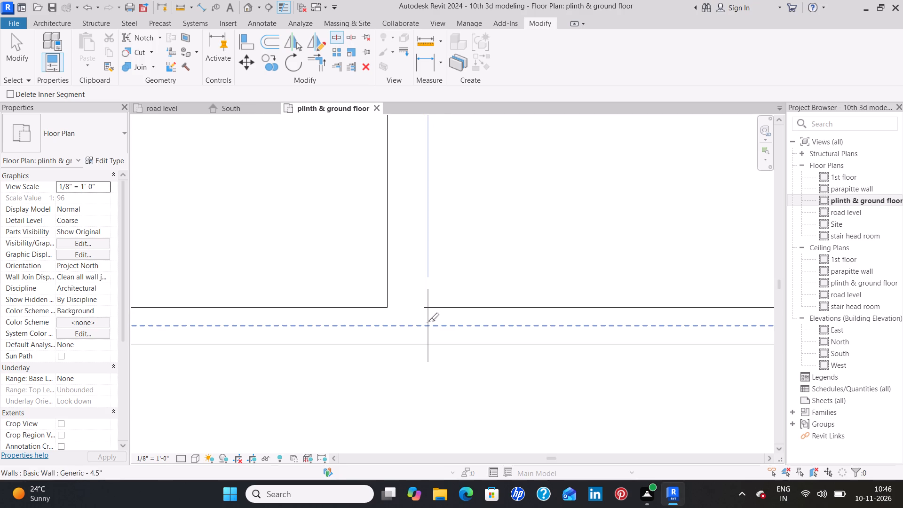
scroll(424, 324, up, 7)
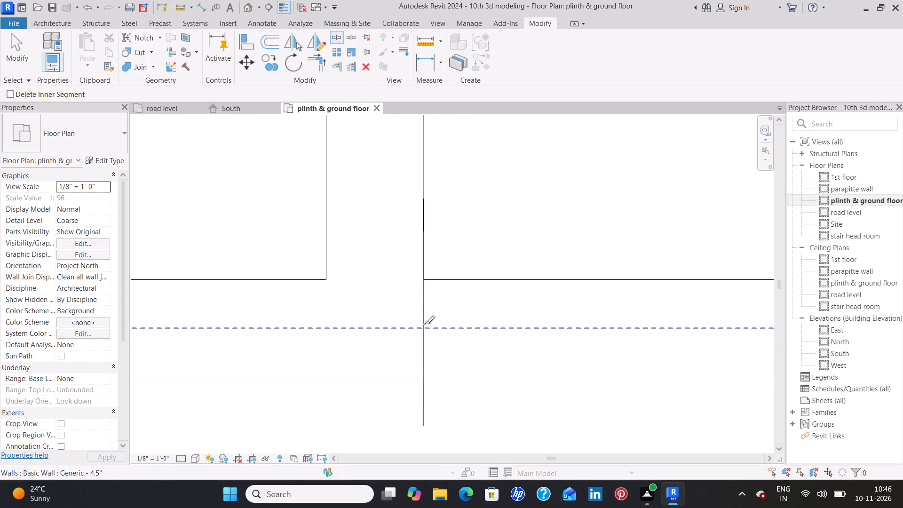
scroll(424, 324, up, 1)
click(424, 325)
Split the front boundary wall at the west face of the new 4.5" wall on the bay's east side.
scroll(650, 303, down, 4)
middle_drag(666, 303, 650, 305)
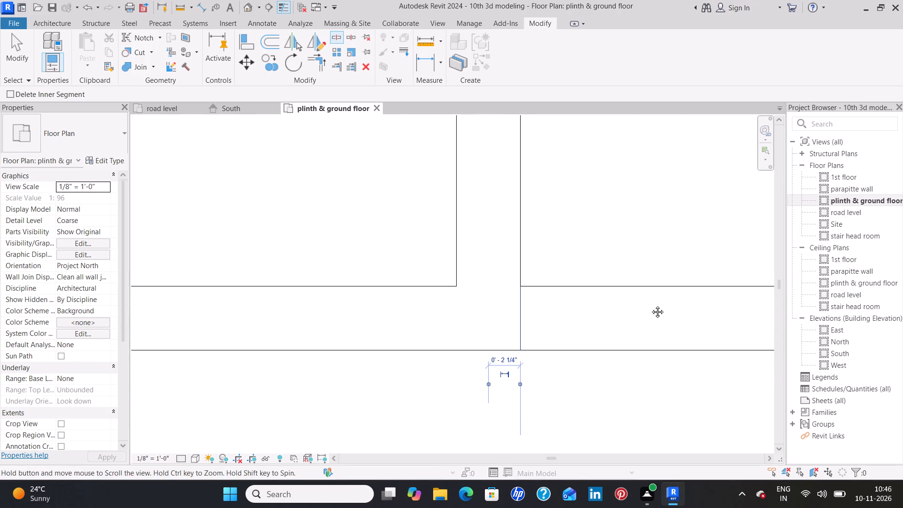
middle_drag(650, 305, 258, 307)
scroll(298, 308, down, 5)
scroll(340, 306, down, 4)
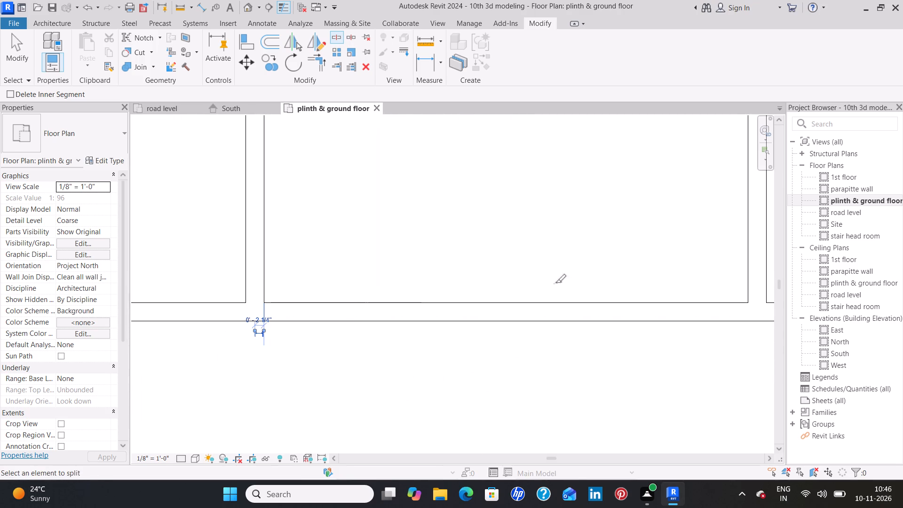
middle_drag(756, 311, 459, 335)
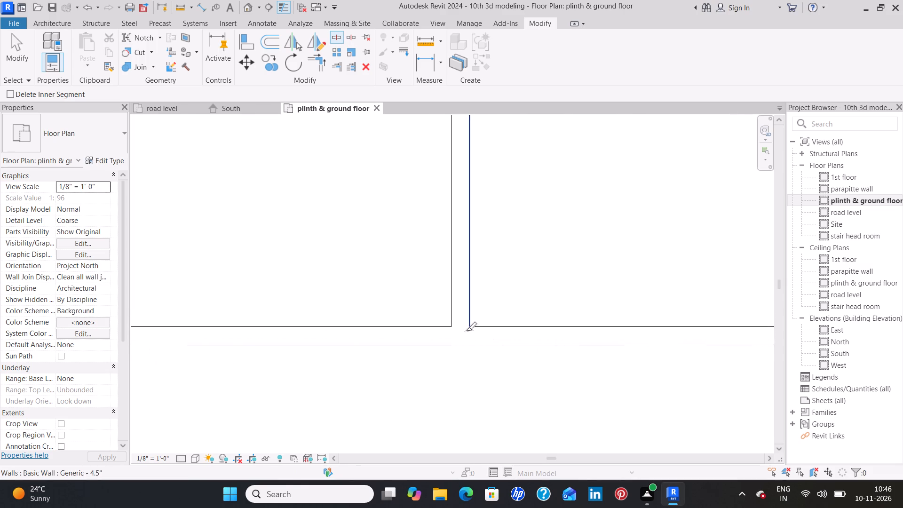
scroll(447, 334, up, 13)
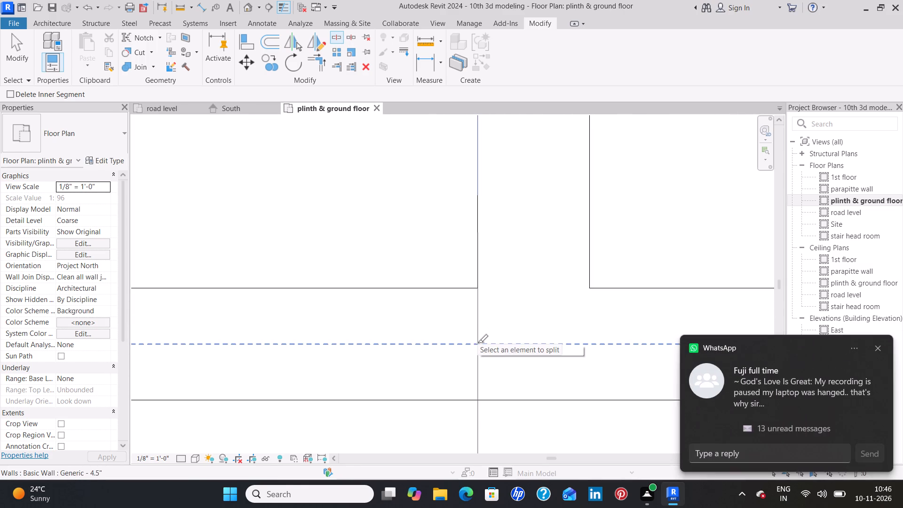
click(477, 343)
Split the 9" outer west wall level with the south face of Bedroom 4's south wall.
scroll(389, 352, down, 11)
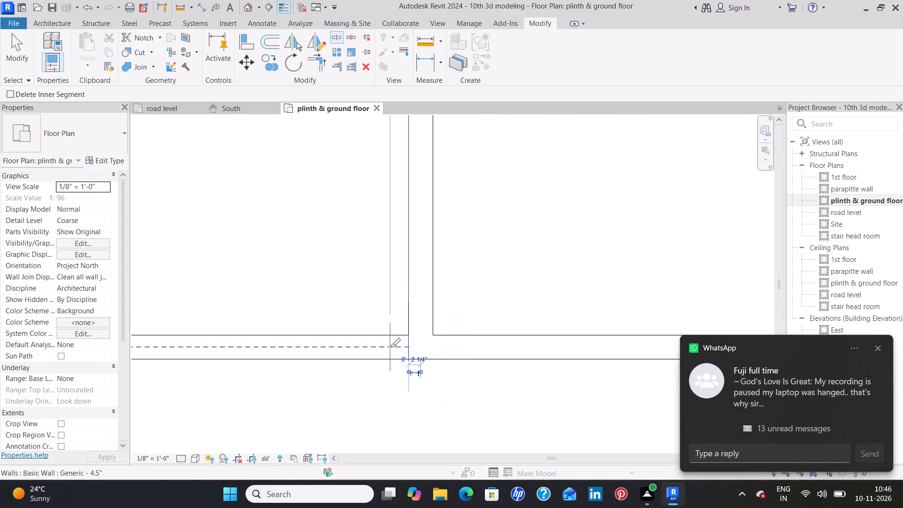
scroll(390, 347, down, 1)
middle_drag(287, 393, 561, 328)
scroll(590, 317, down, 6)
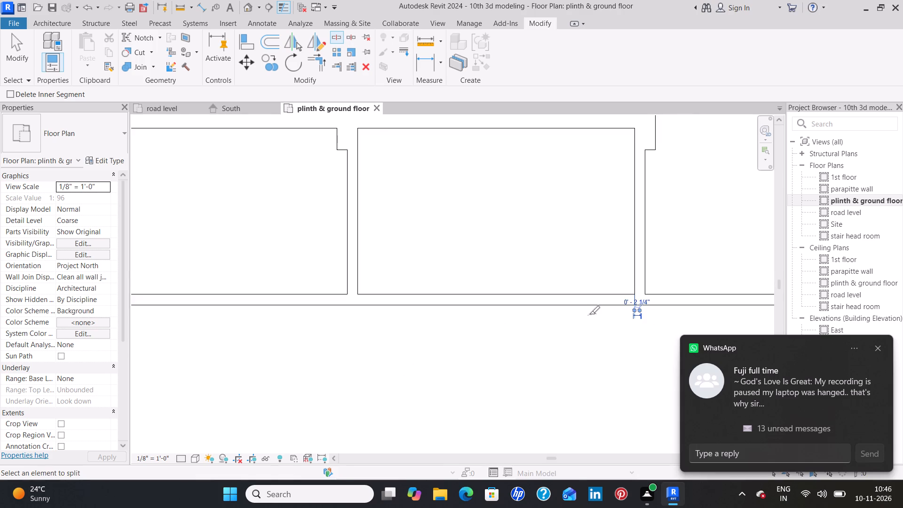
scroll(589, 314, down, 2)
middle_drag(247, 258, 401, 302)
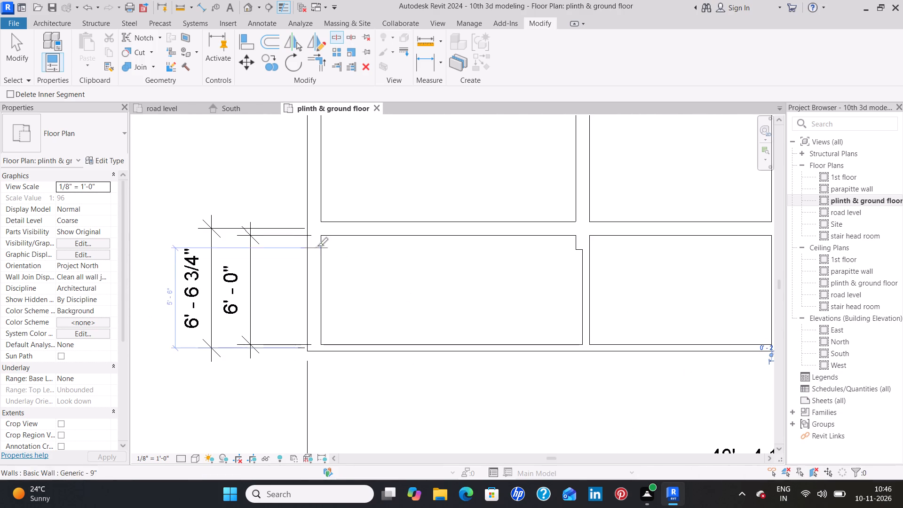
scroll(317, 239, up, 8)
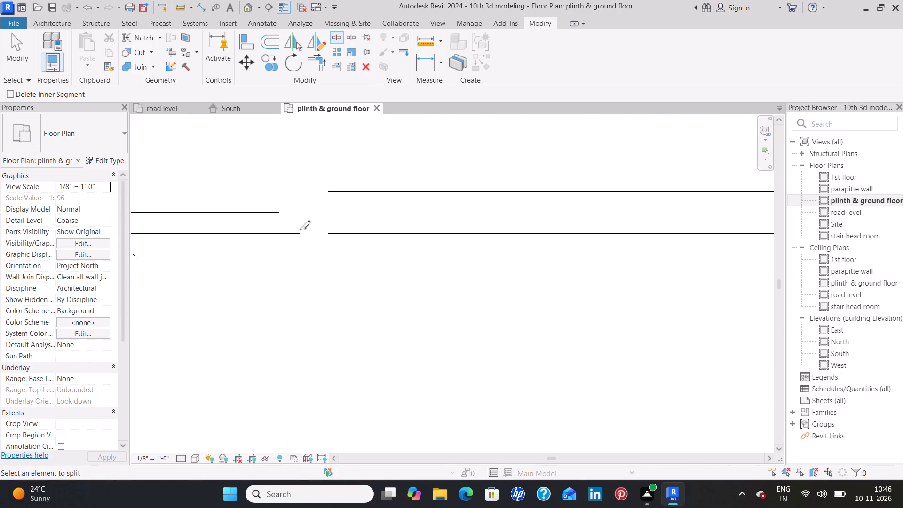
scroll(305, 234, up, 4)
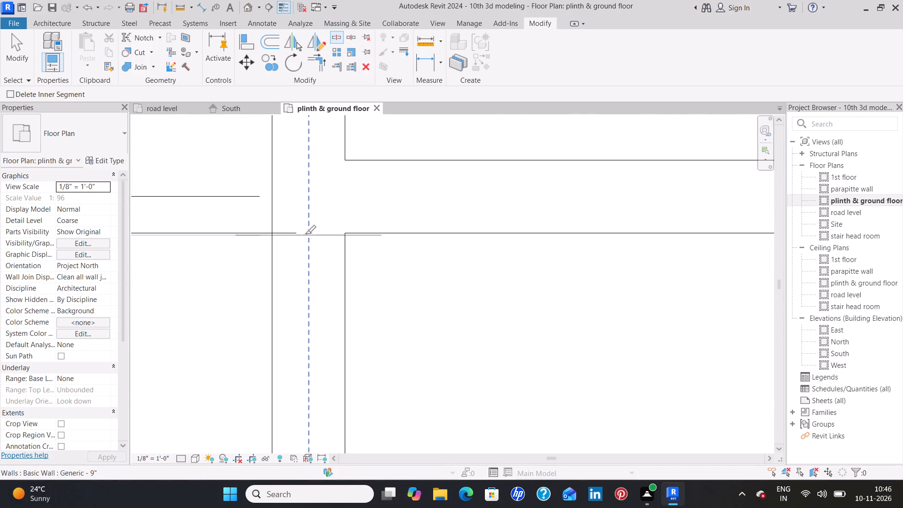
scroll(305, 234, up, 3)
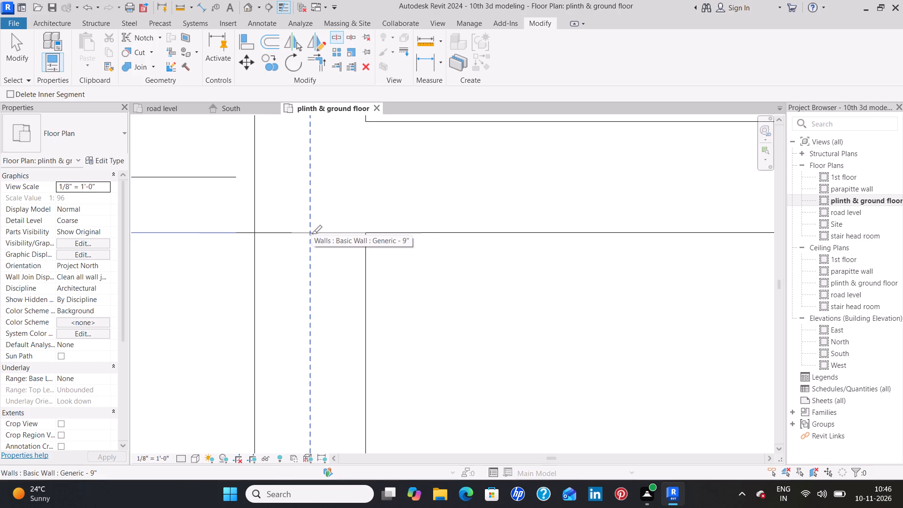
click(311, 234)
scroll(422, 318, down, 10)
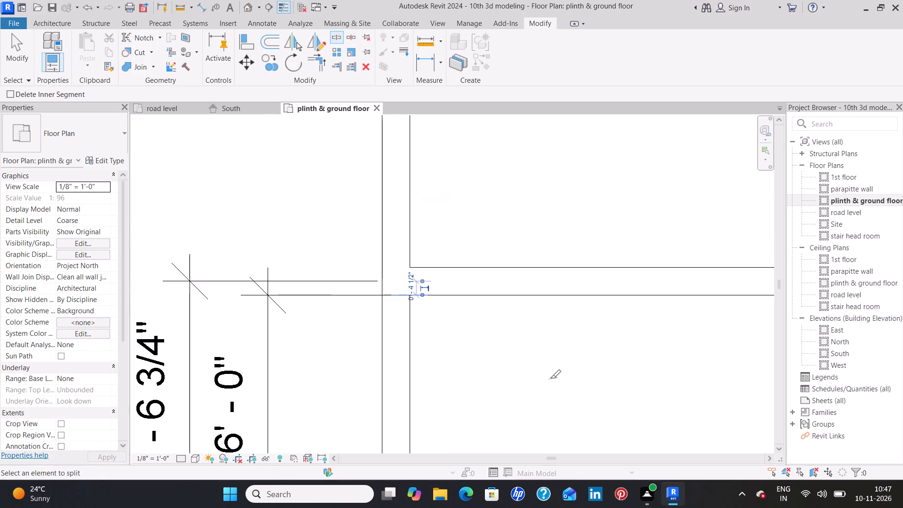
scroll(550, 378, down, 4)
middle_drag(630, 366, 471, 289)
scroll(406, 275, down, 4)
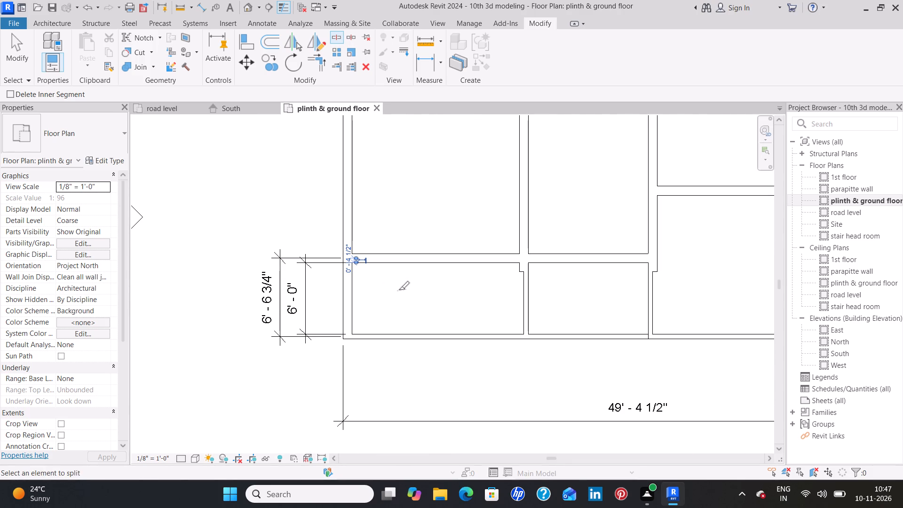
Delete the short 9" west wall segment south of Bedroom 4, between its south wall and the front boundary wall.
key(Escape)
key(Escape)
click(346, 304)
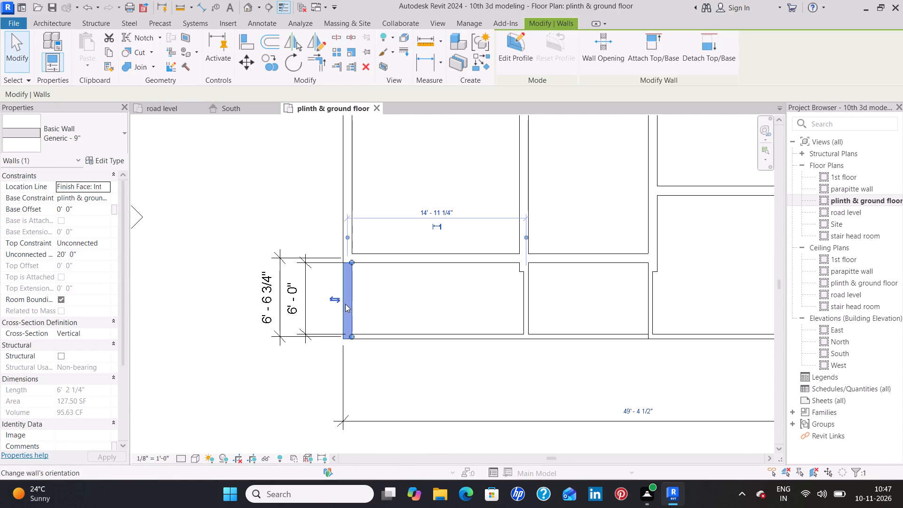
key(Delete)
Delete the 4.5" front wall segment between the bay's two side walls to open the sitout front.
click(584, 336)
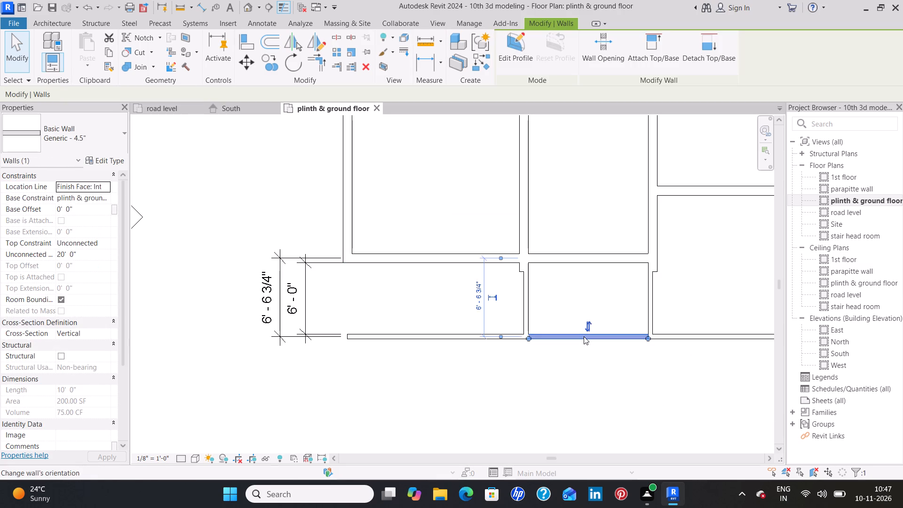
key(Delete)
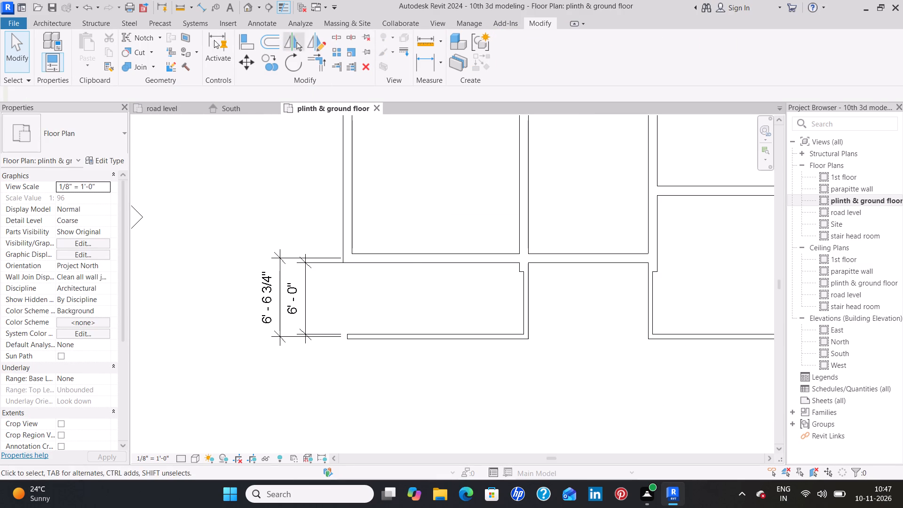
Draw a Generic - 4.5" wall from Bedroom 4's outer southwest corner south to the front boundary wall, closing the garden's west side.
click(55, 23)
click(40, 40)
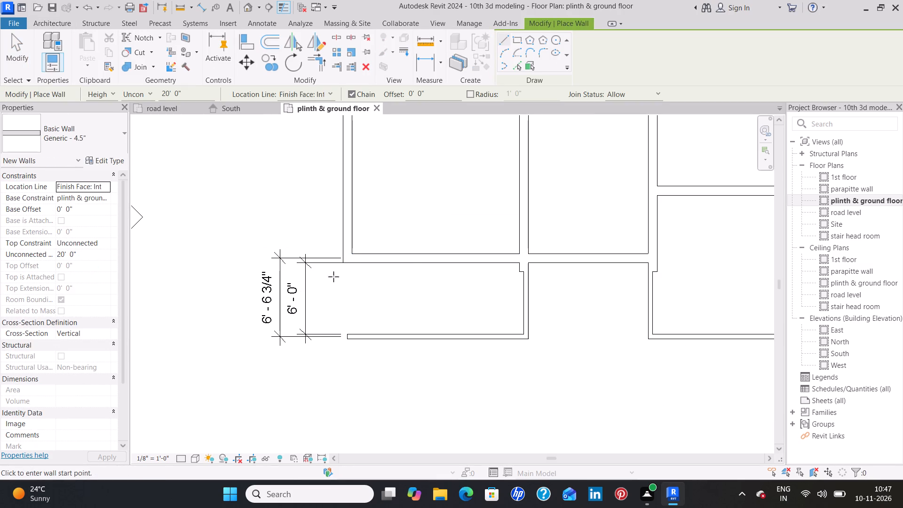
click(342, 262)
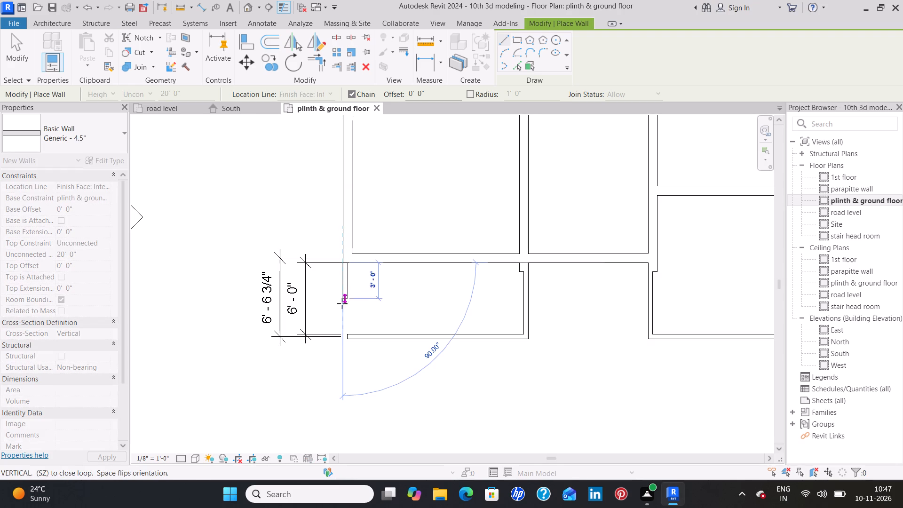
click(343, 338)
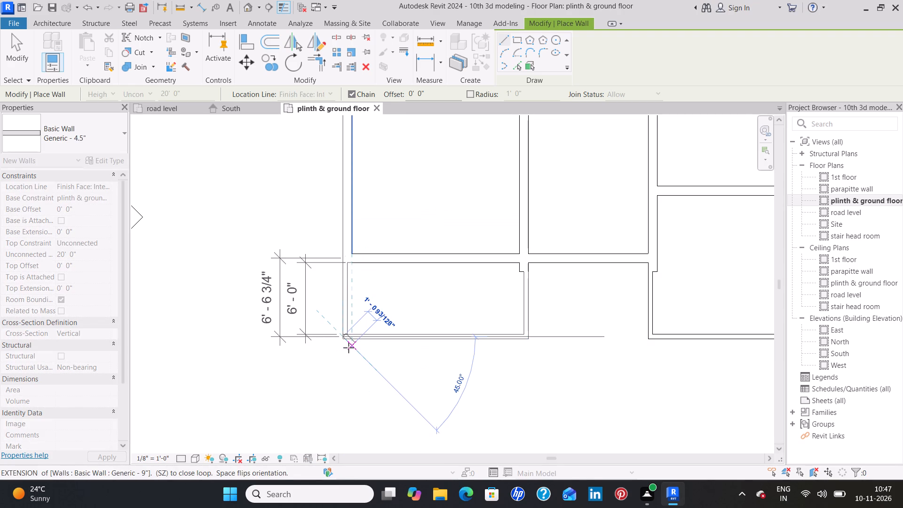
key(Escape)
key(Escape)
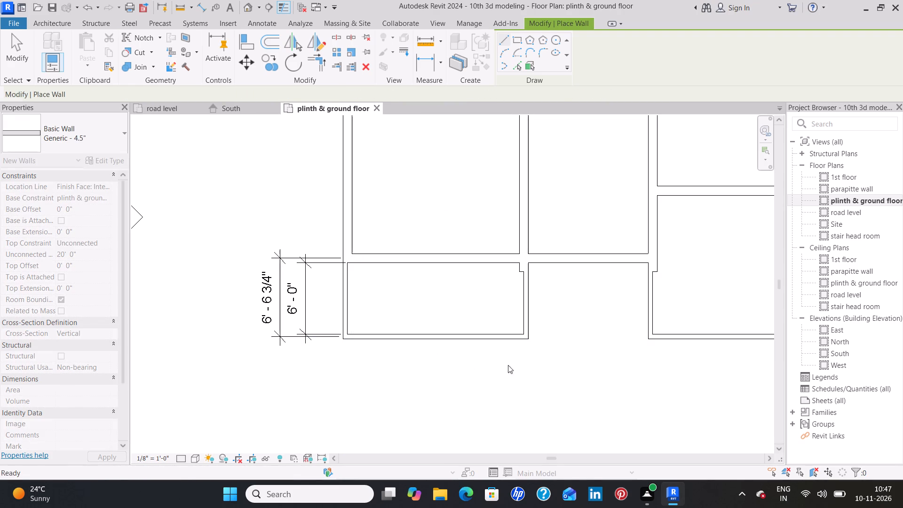
Examine the imported plan's sitout, entrance steps, front gardens and car parking against the modelled front walls.
scroll(548, 373, down, 5)
middle_drag(581, 391, 575, 338)
scroll(573, 327, down, 1)
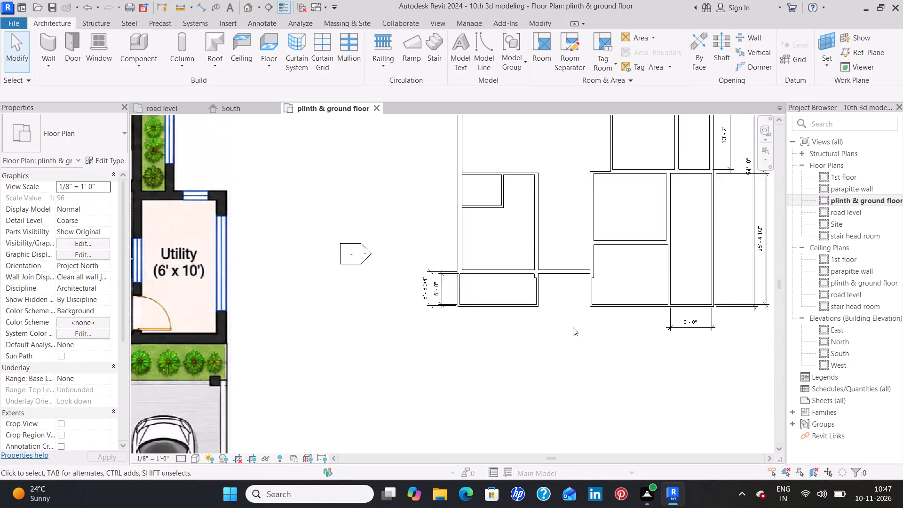
scroll(573, 327, down, 5)
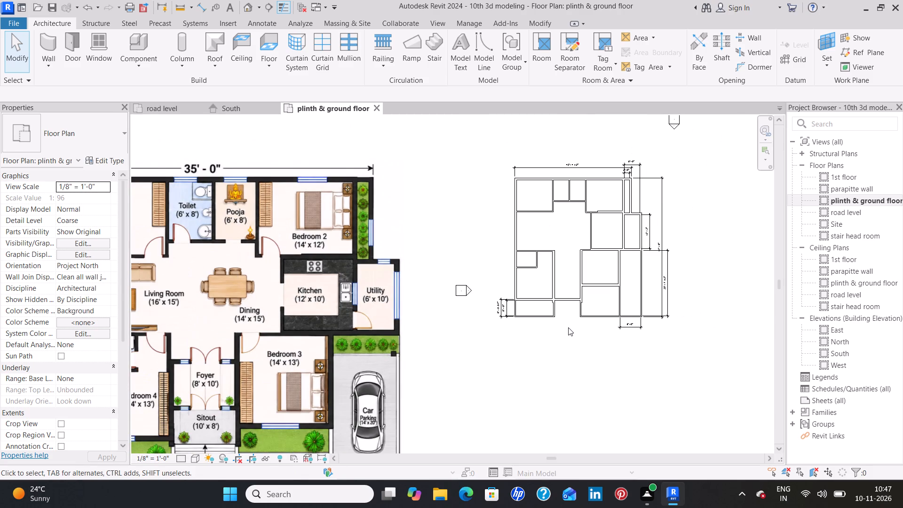
middle_drag(567, 342, 566, 304)
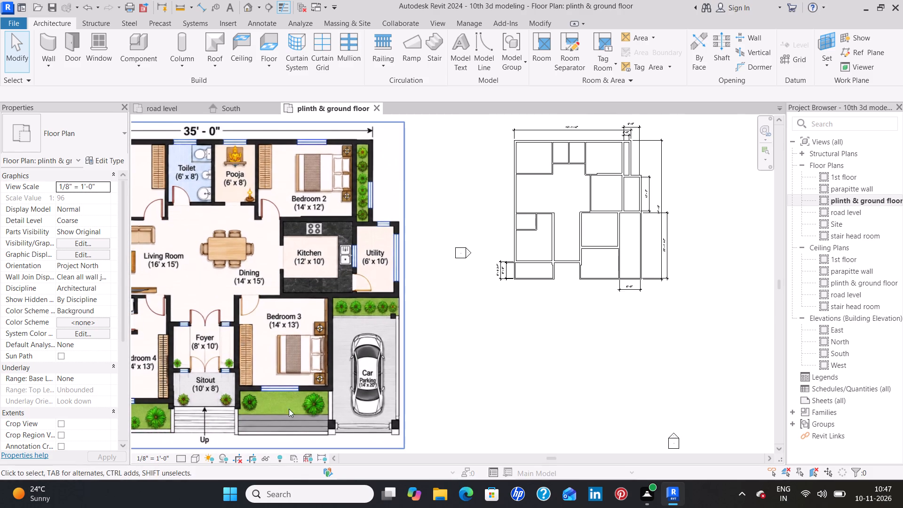
middle_drag(266, 428, 398, 339)
scroll(398, 339, up, 7)
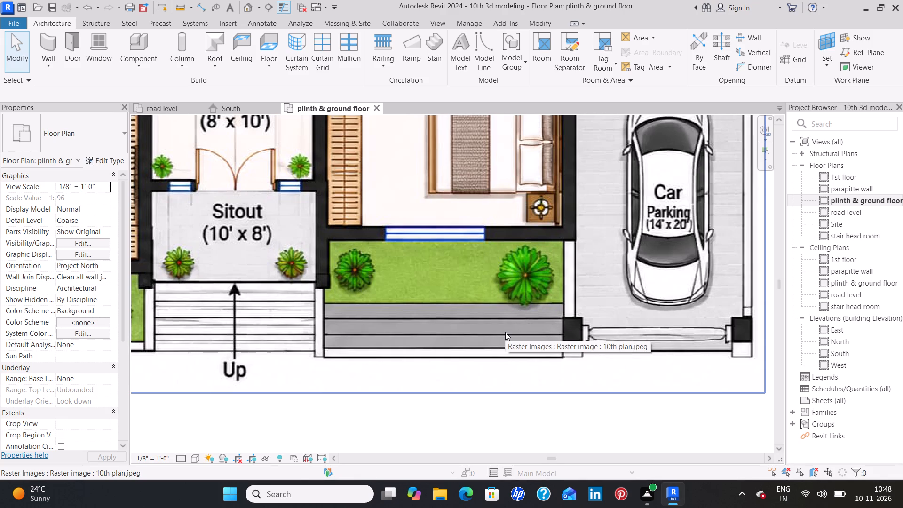
scroll(548, 270, down, 5)
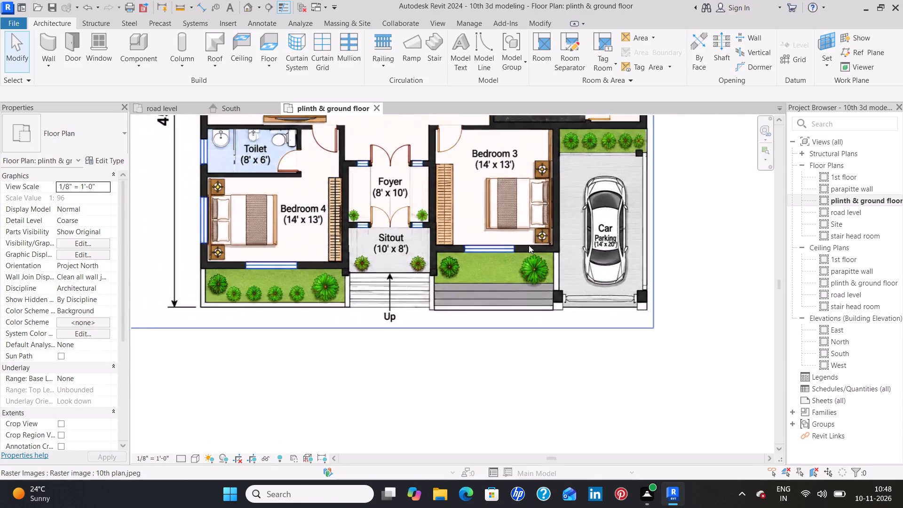
scroll(529, 245, down, 1)
middle_drag(507, 192, 534, 303)
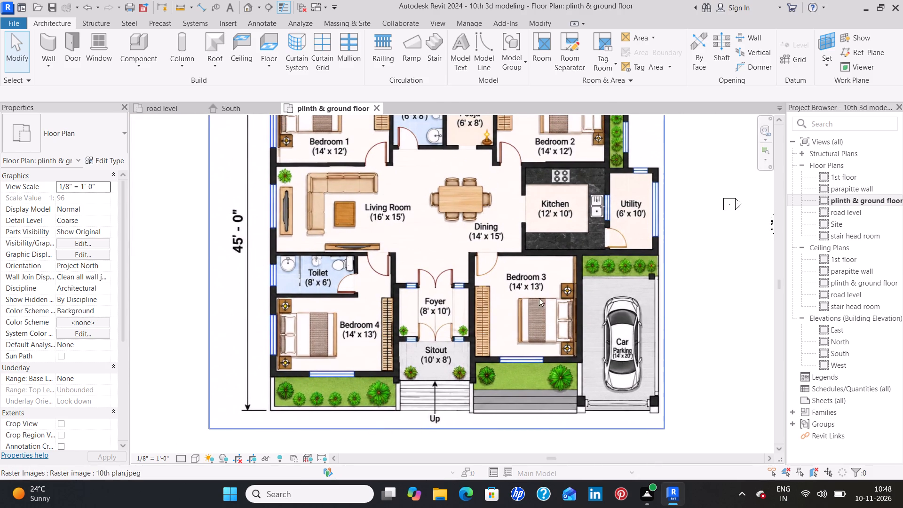
middle_drag(542, 399, 538, 351)
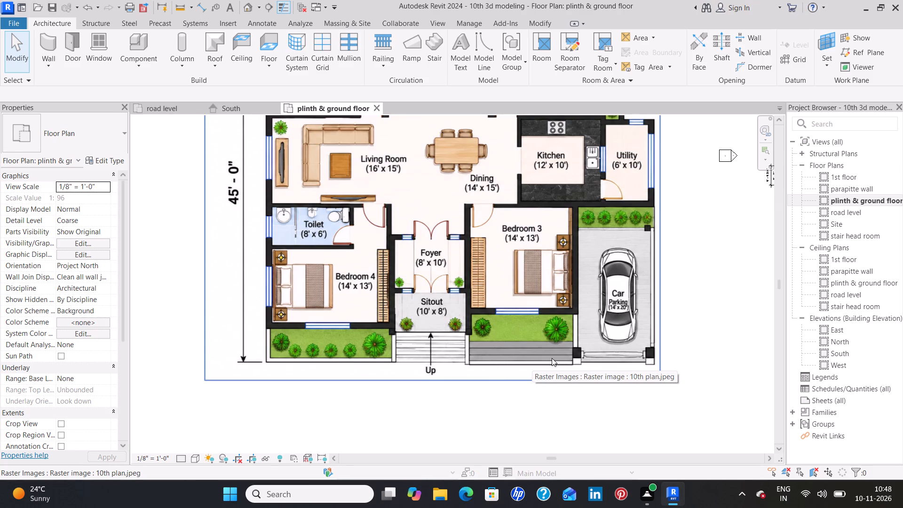
scroll(527, 358, up, 7)
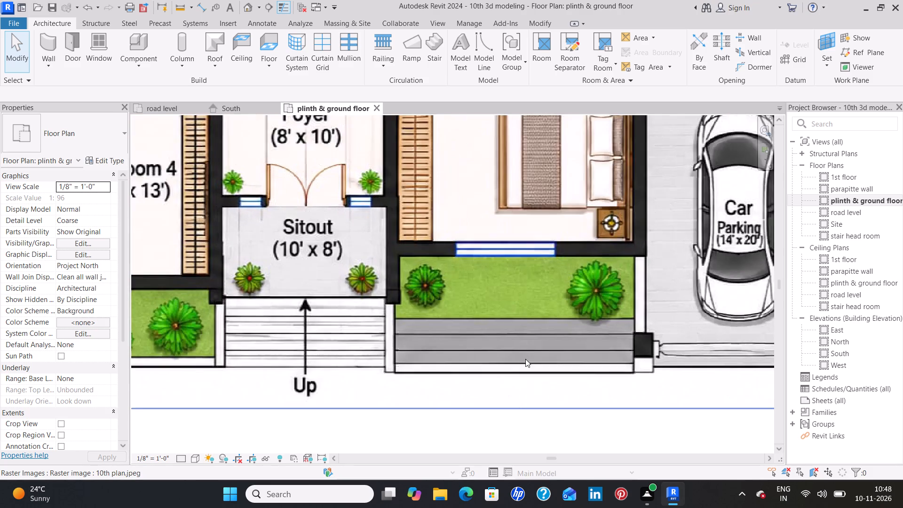
scroll(525, 359, up, 3)
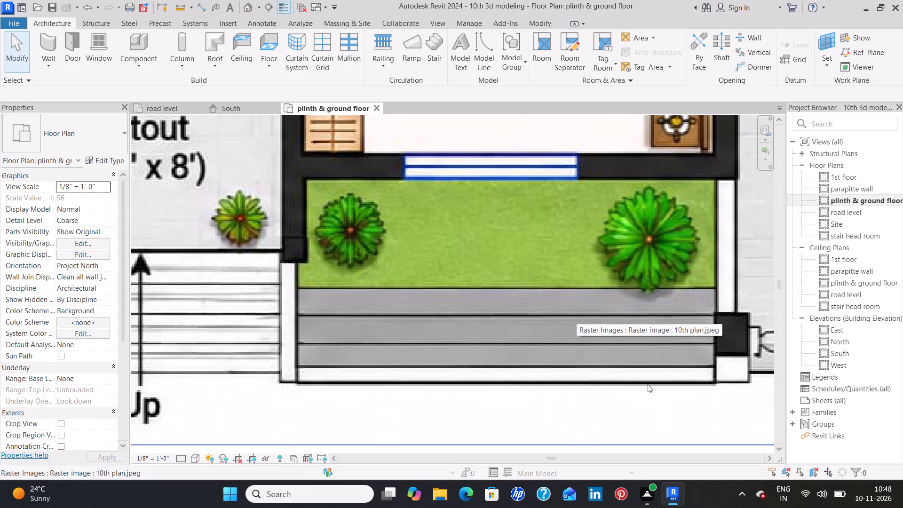
scroll(642, 380, down, 7)
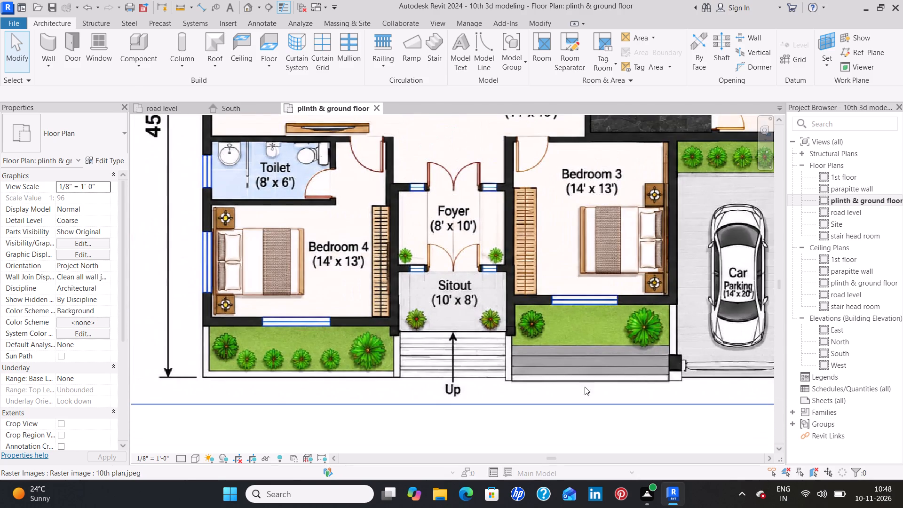
middle_drag(565, 393, 574, 335)
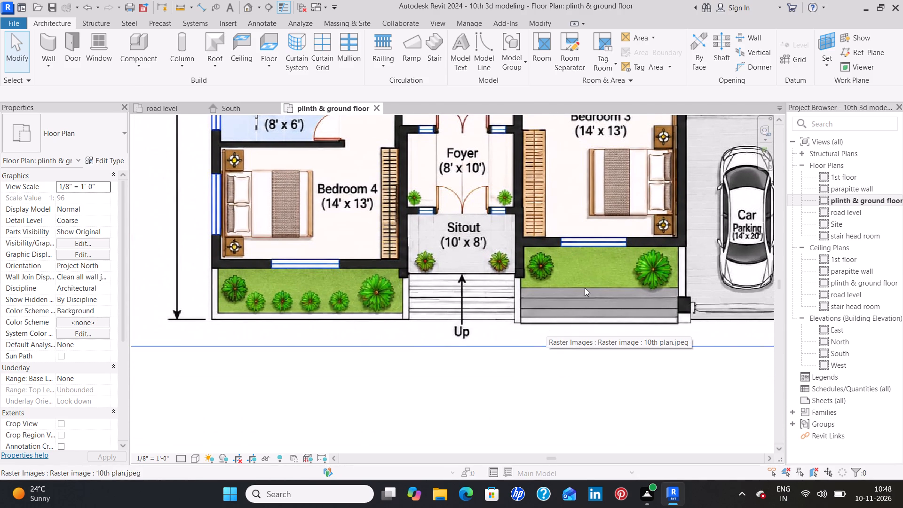
middle_drag(585, 288, 585, 312)
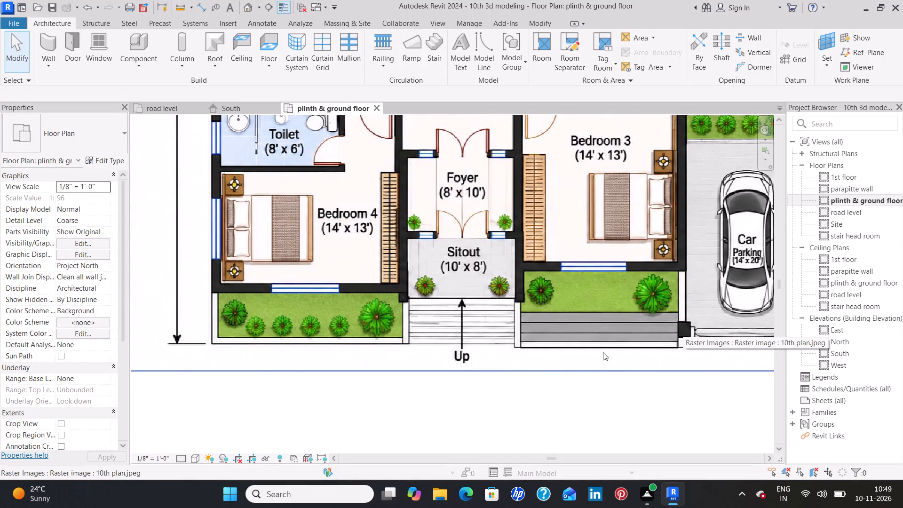
scroll(591, 357, down, 3)
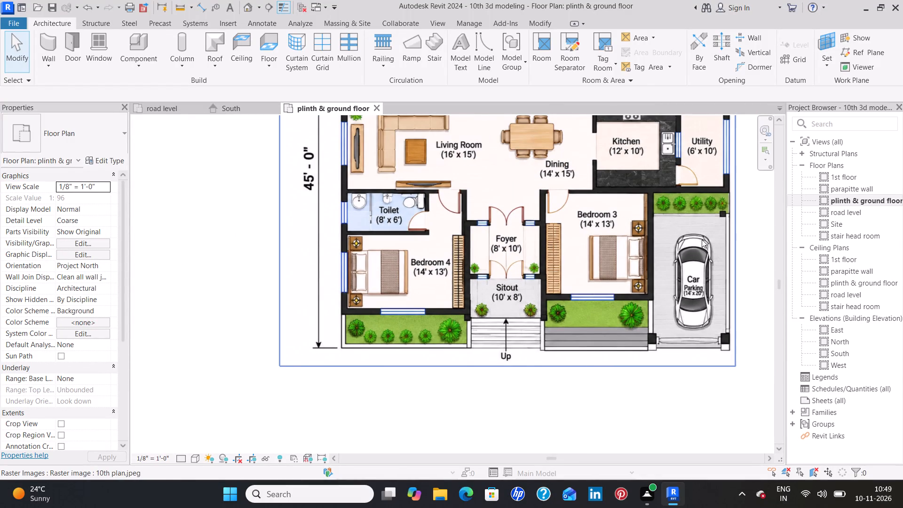
middle_drag(697, 231, 664, 296)
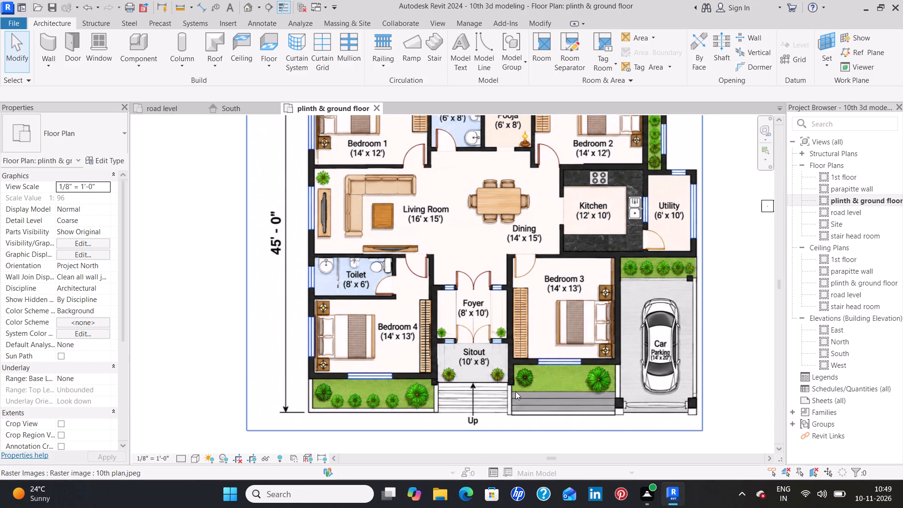
scroll(514, 391, up, 6)
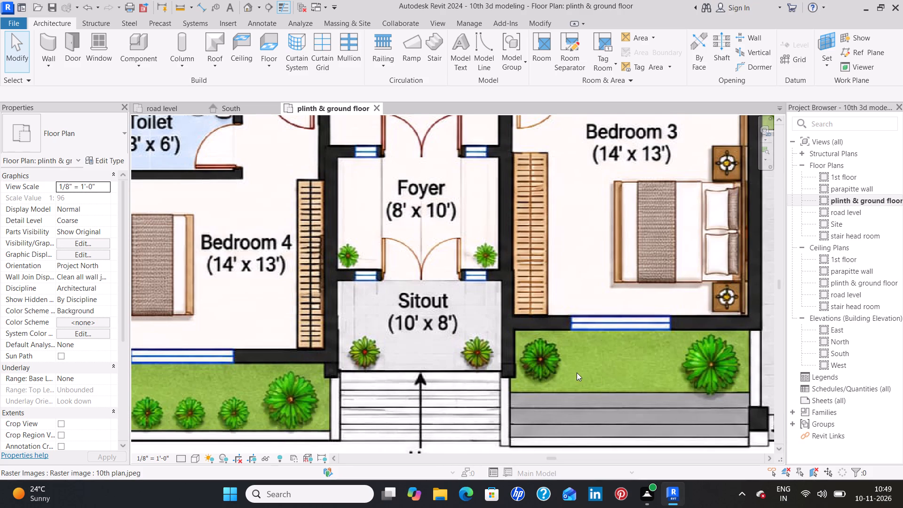
scroll(602, 375, down, 2)
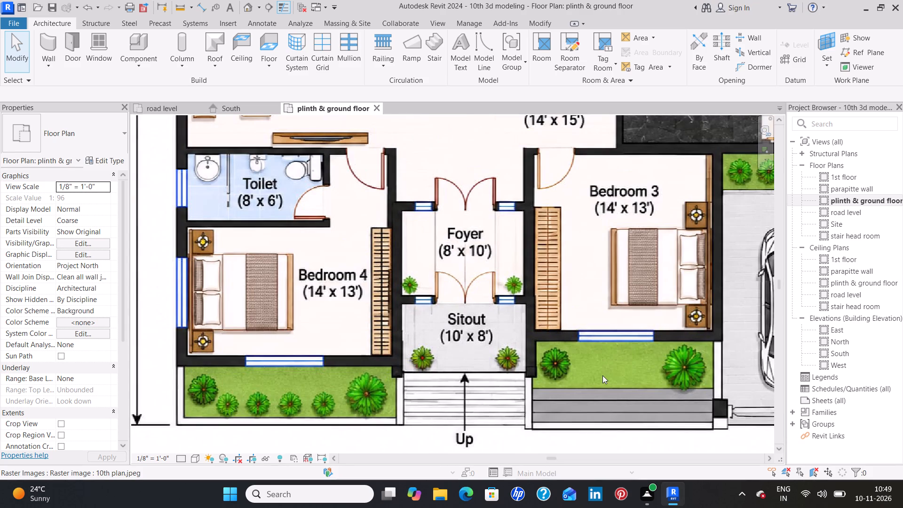
scroll(651, 371, down, 5)
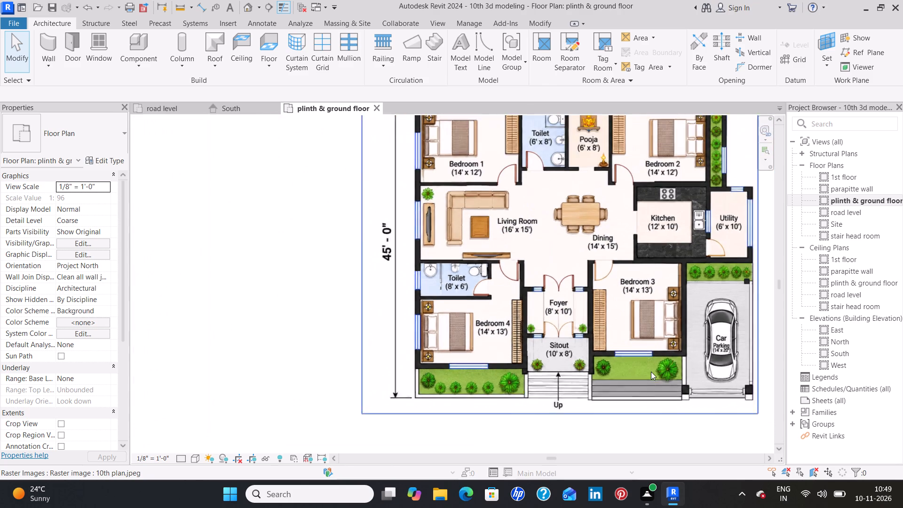
scroll(651, 372, down, 1)
scroll(701, 342, up, 5)
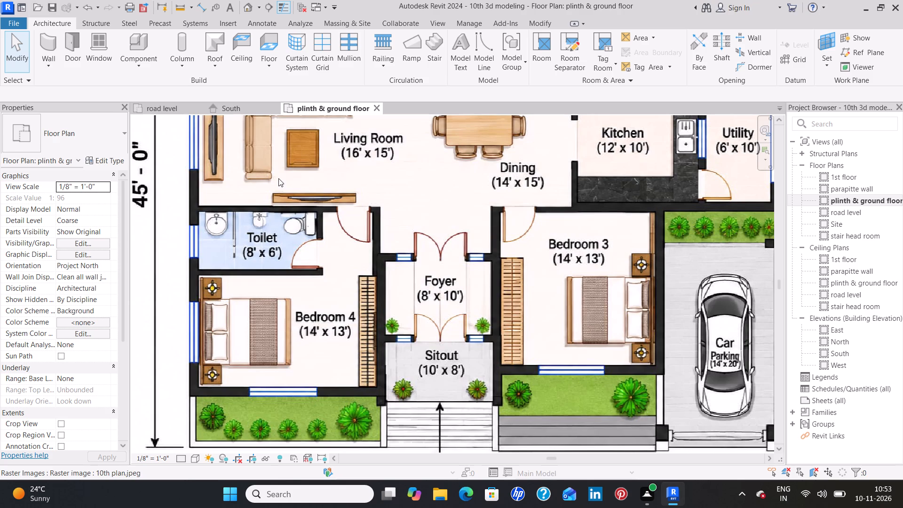
middle_drag(278, 176, 320, 235)
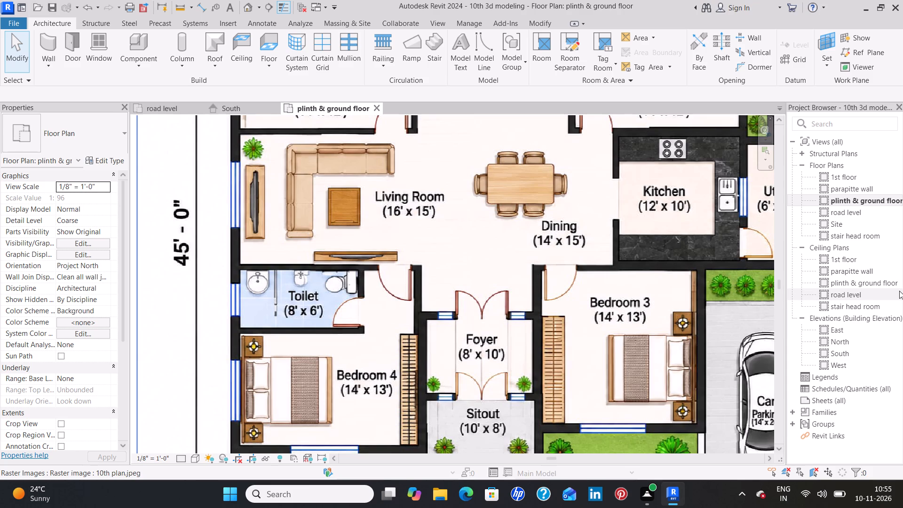
scroll(900, 285, down, 2)
scroll(610, 241, down, 3)
Draw a Generic - 4.5" wall across Bedroom 3's front garden, about 1'-10" clear of the front boundary wall, ending at the car parking wall.
middle_drag(633, 274, 424, 234)
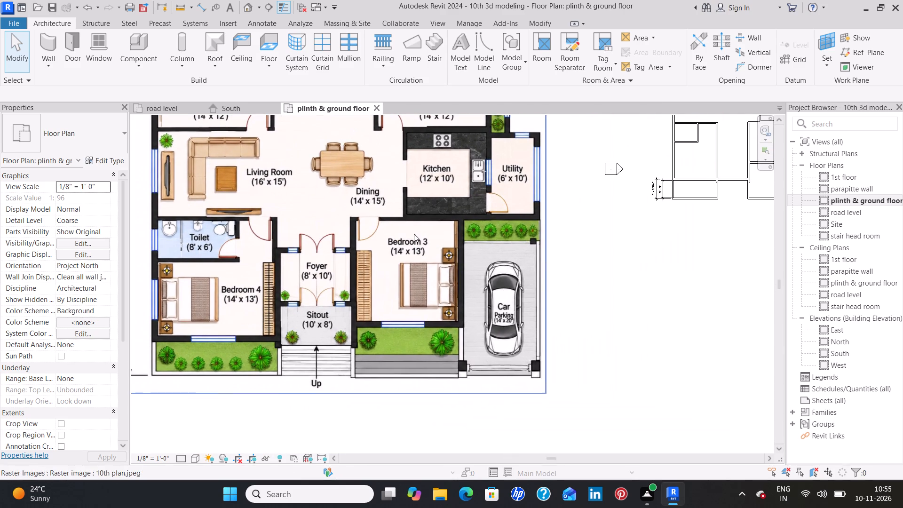
middle_drag(616, 241, 494, 273)
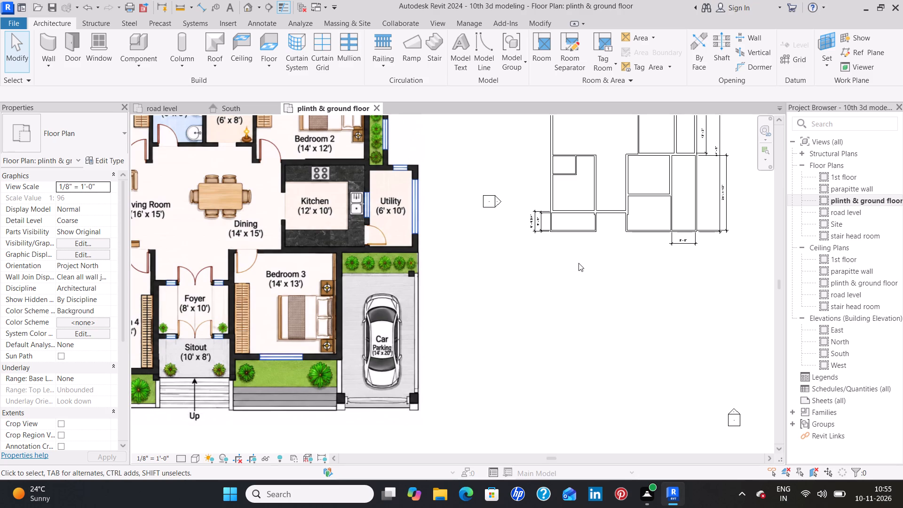
middle_drag(605, 250, 552, 281)
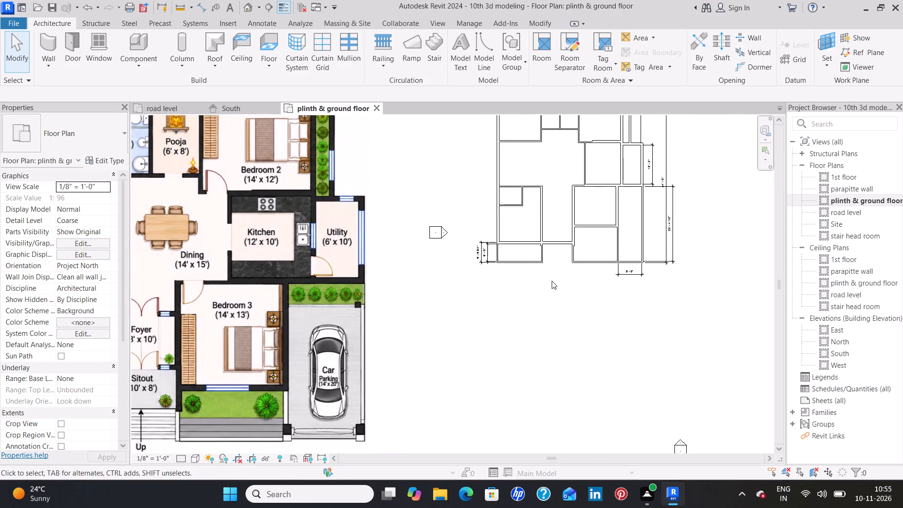
scroll(590, 261, up, 8)
scroll(592, 248, down, 3)
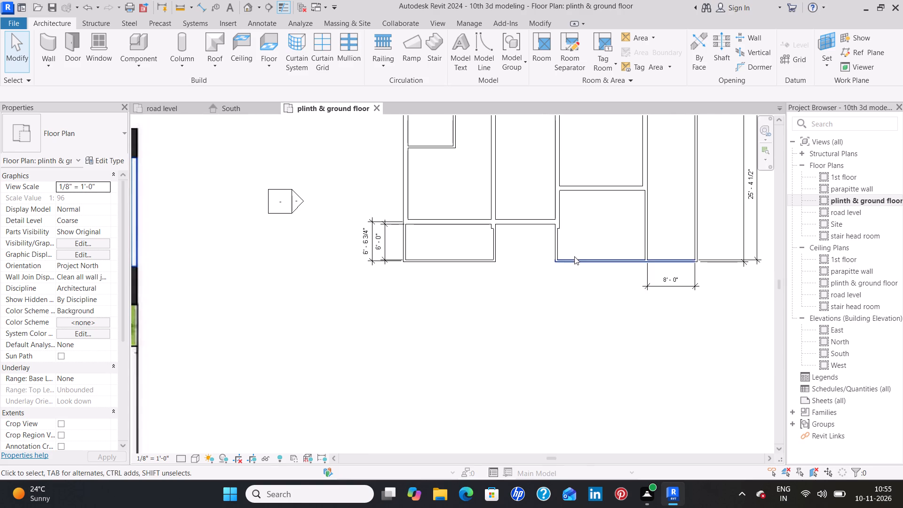
scroll(573, 255, up, 3)
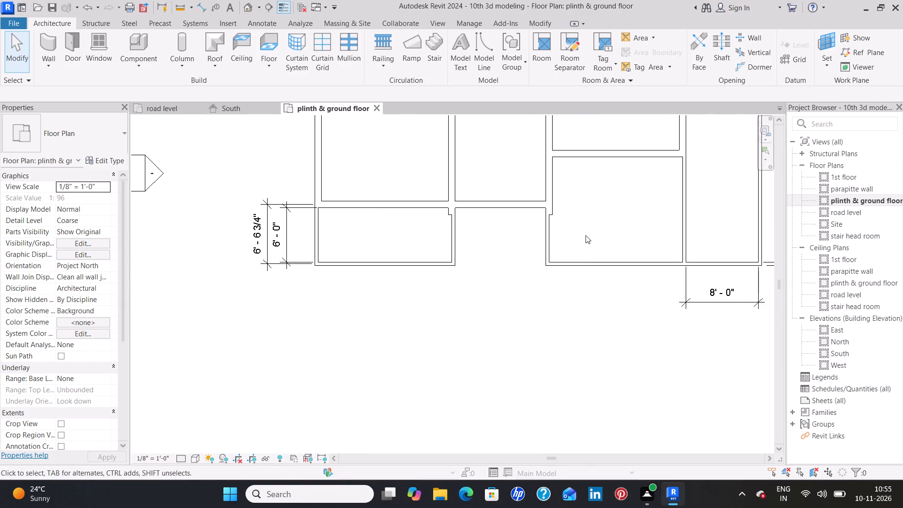
middle_drag(574, 236, 526, 242)
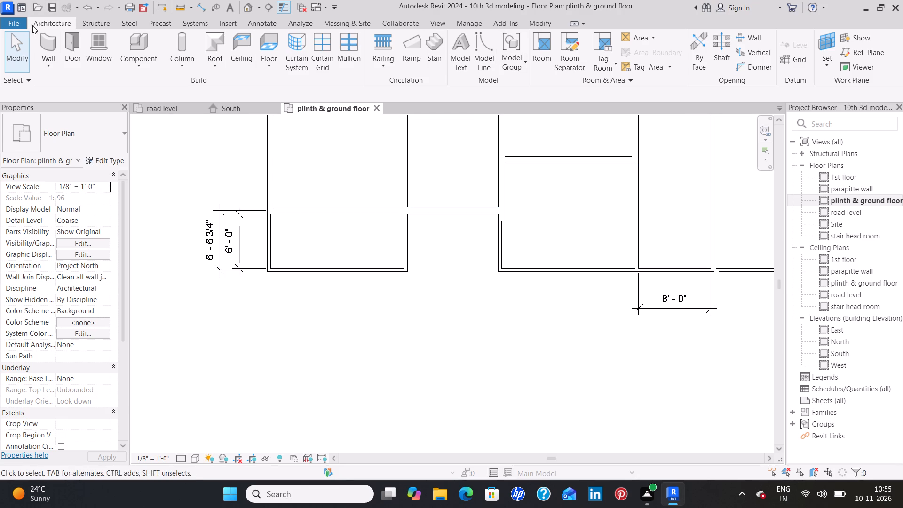
click(39, 38)
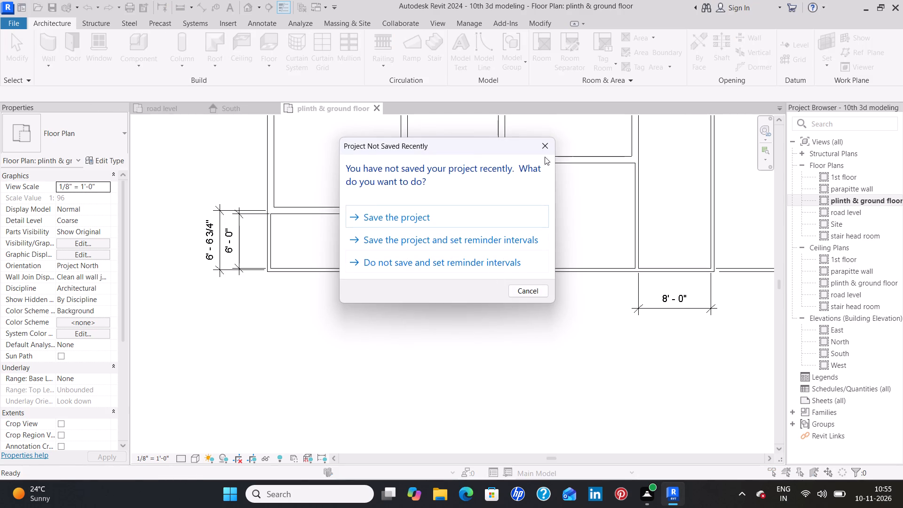
click(549, 146)
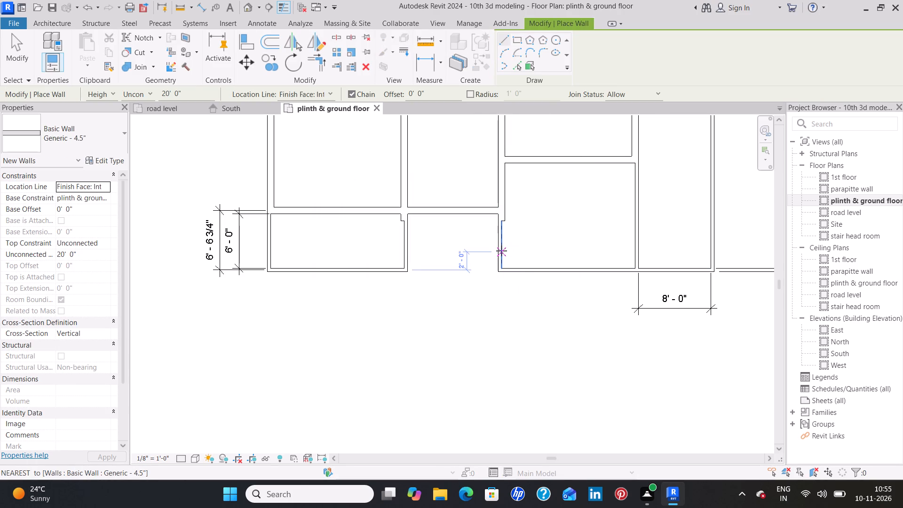
click(502, 251)
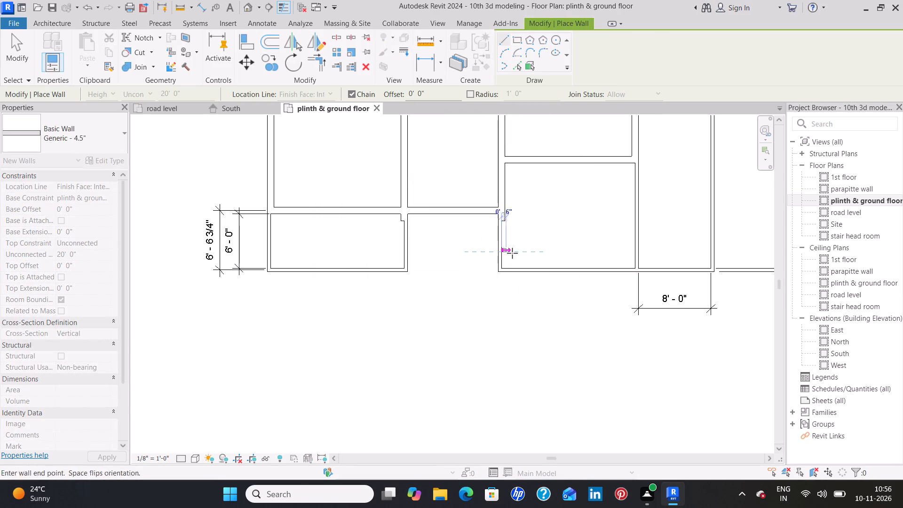
click(633, 247)
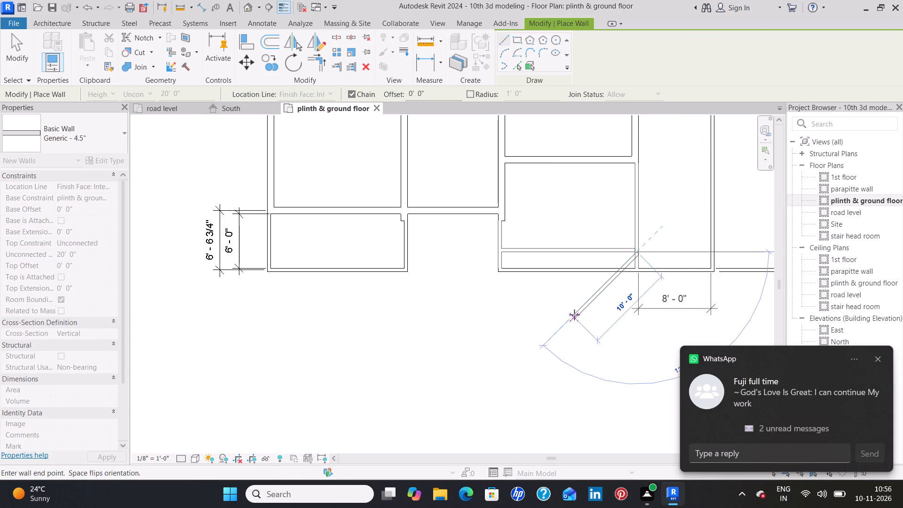
key(Escape)
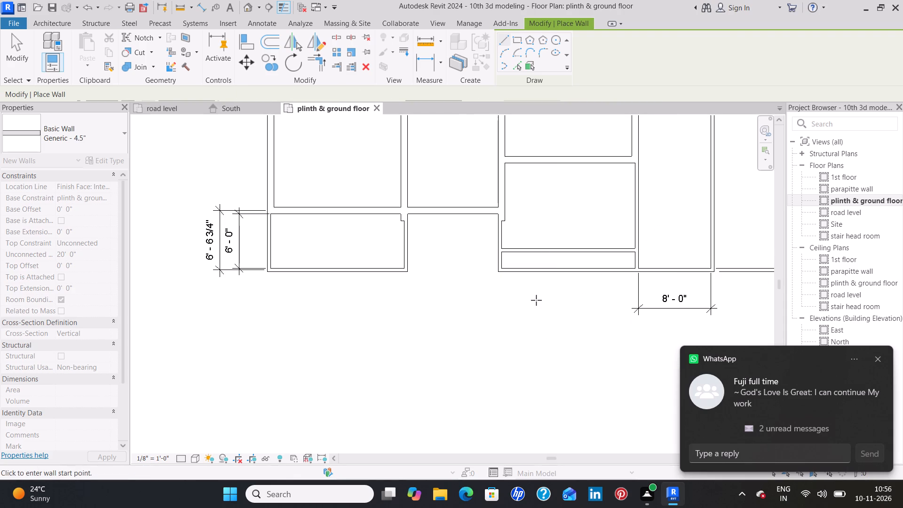
key(Escape)
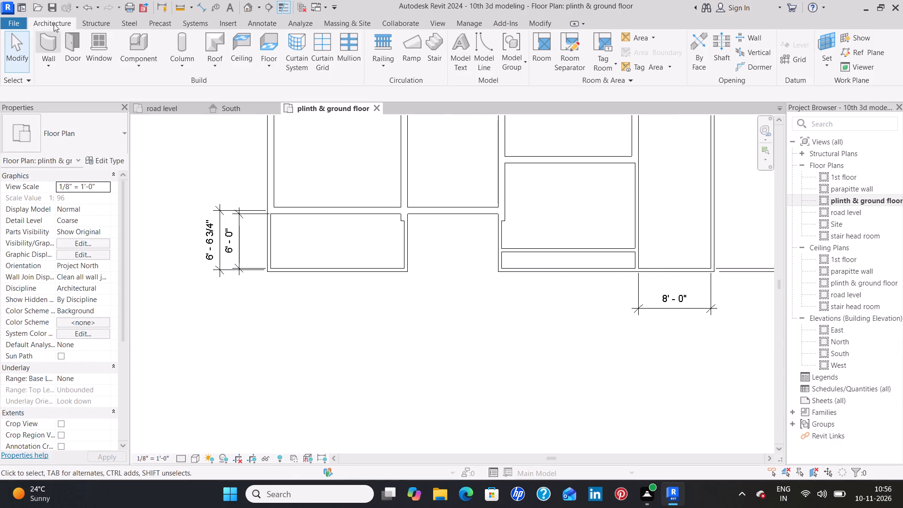
Add a linear dimension for the clear gap between the new garden wall and the front boundary wall.
click(202, 8)
scroll(525, 267, up, 10)
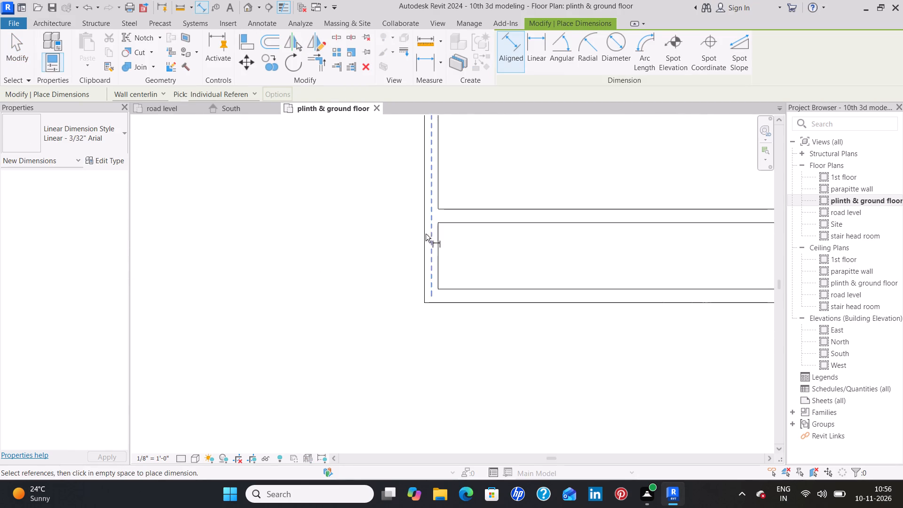
click(544, 57)
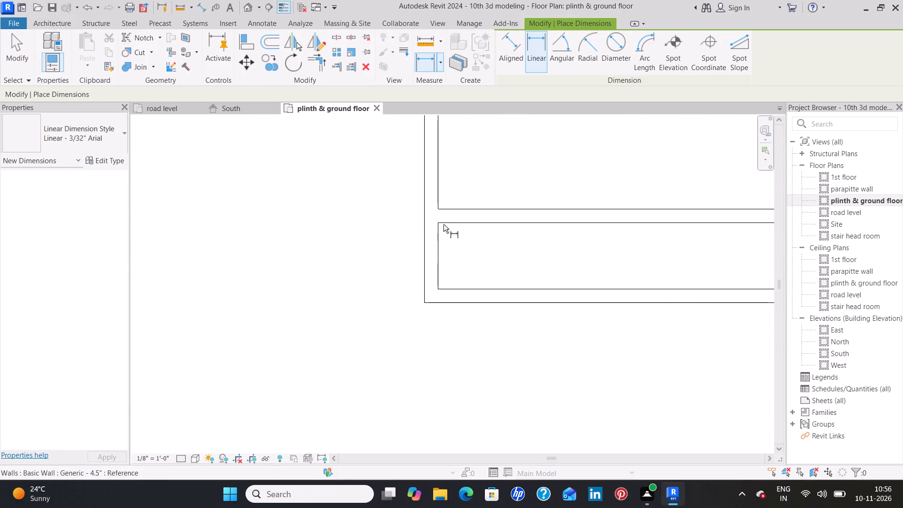
click(438, 222)
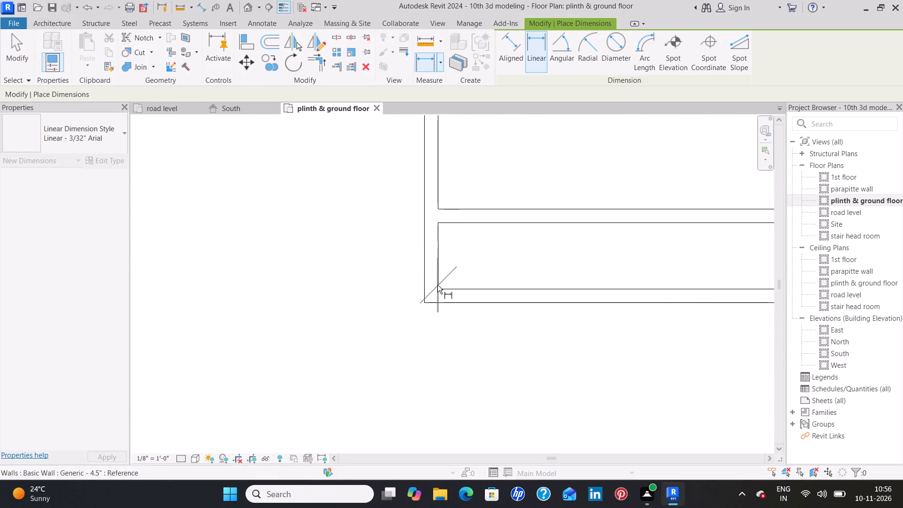
click(437, 289)
click(377, 283)
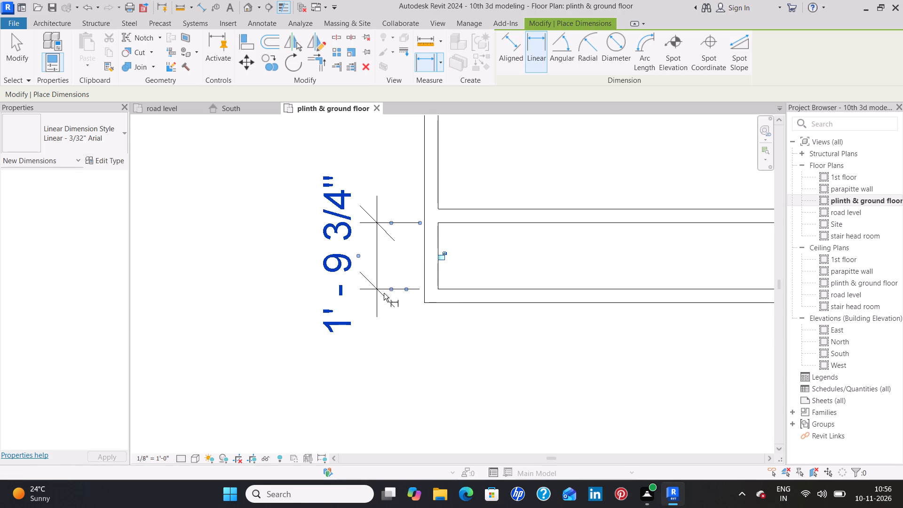
key(Escape)
key(Escape)
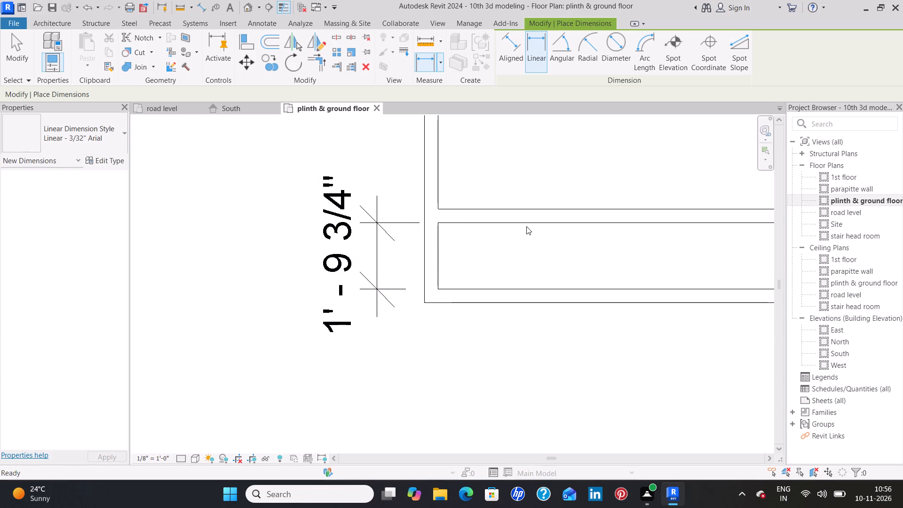
Set the clear gap between Bedroom 3's garden cross wall and the front boundary wall to 2'-0".
click(527, 221)
click(348, 253)
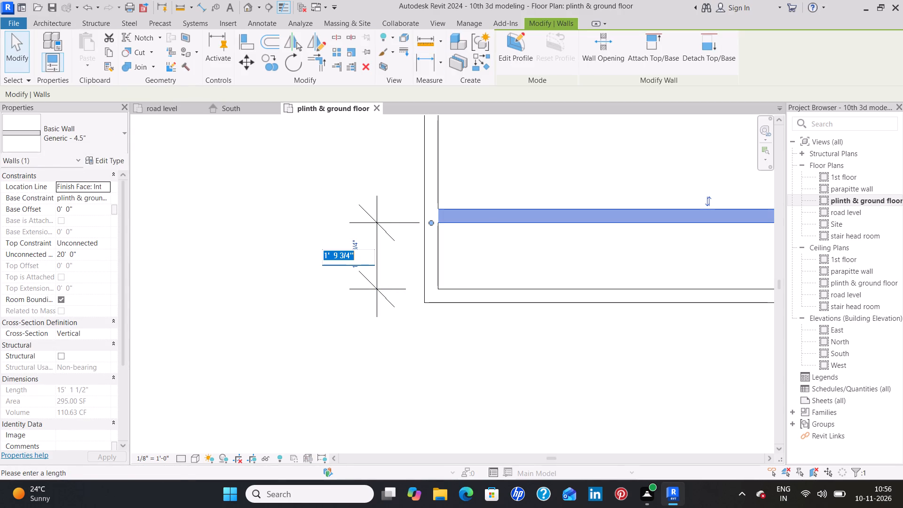
key(BackSpace)
key(1)
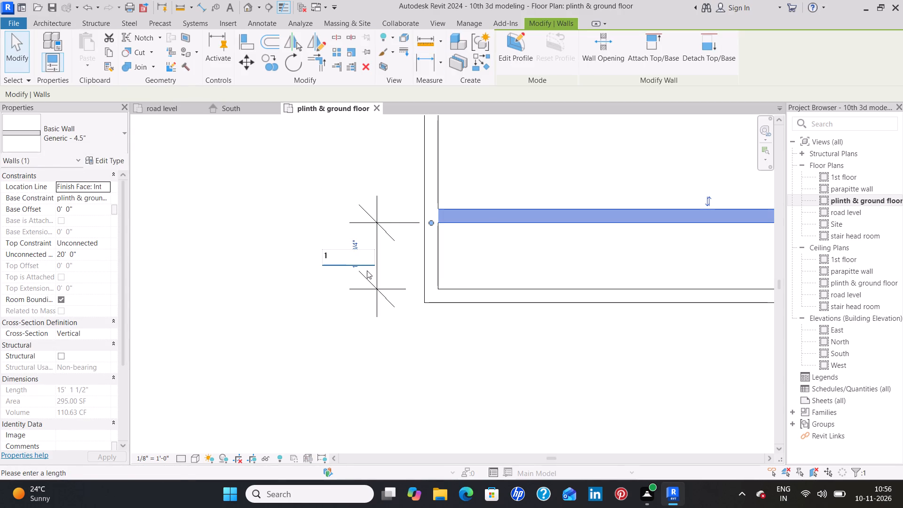
key(BackSpace)
text(2')
key(Return)
click(364, 287)
click(258, 314)
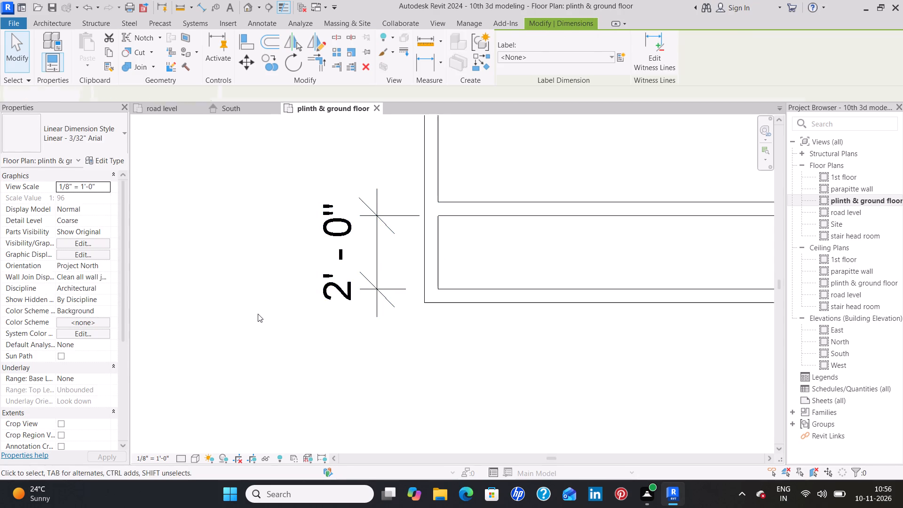
Examine the imported plan's Bedroom 3 garden, front steps and car parking against the modelled front walls.
scroll(257, 314, down, 11)
middle_drag(264, 364, 388, 324)
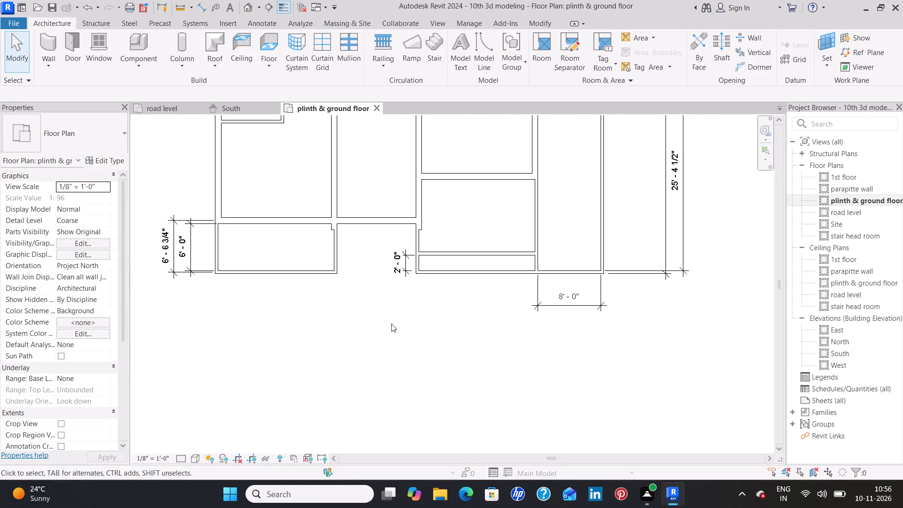
scroll(391, 324, down, 3)
middle_drag(320, 333, 376, 312)
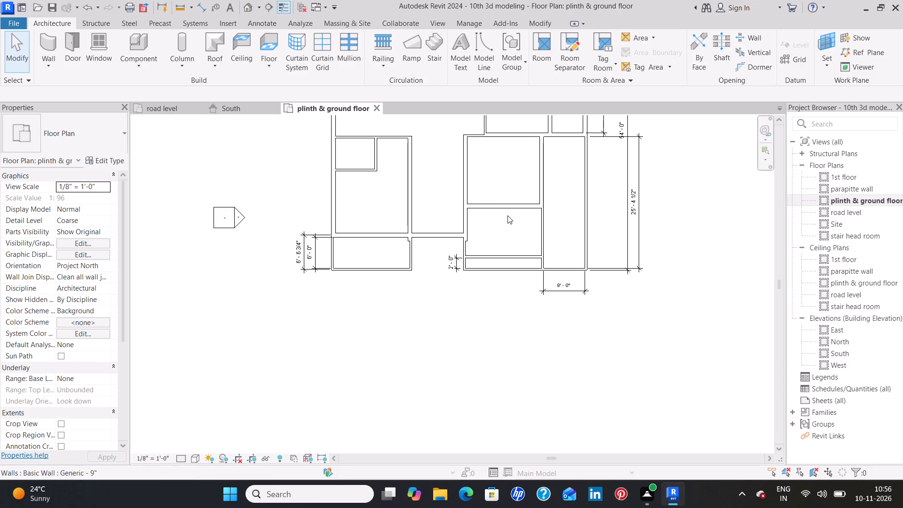
middle_drag(503, 226, 473, 249)
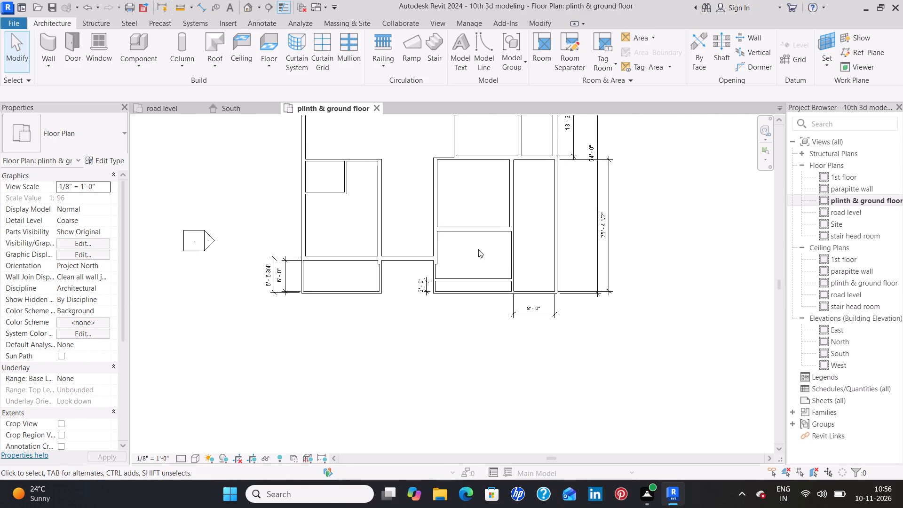
middle_drag(264, 265, 525, 227)
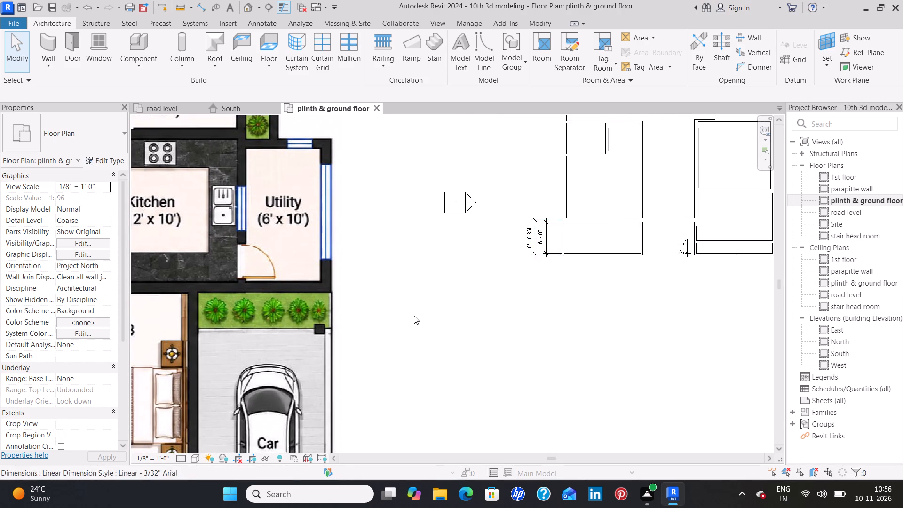
middle_drag(417, 306, 541, 183)
middle_drag(593, 190, 584, 194)
middle_drag(589, 194, 687, 191)
middle_drag(679, 193, 668, 198)
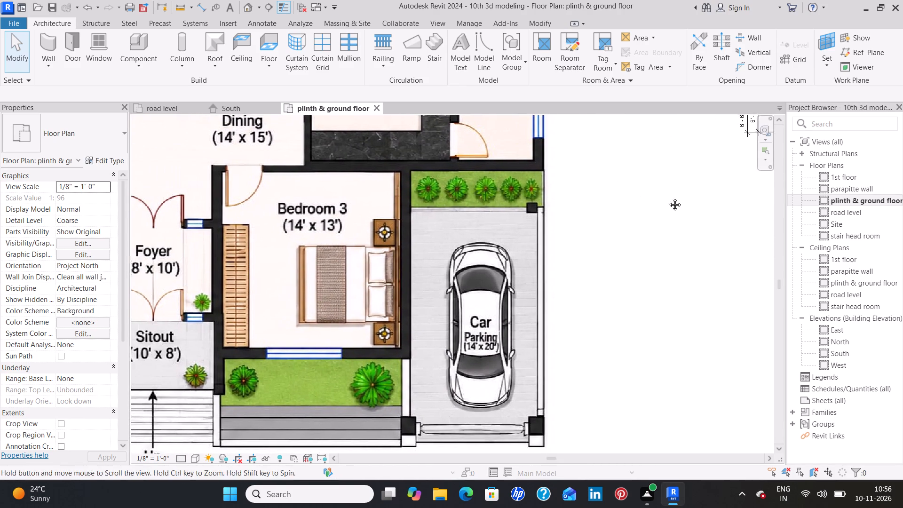
middle_drag(668, 198, 552, 230)
middle_drag(698, 197, 479, 278)
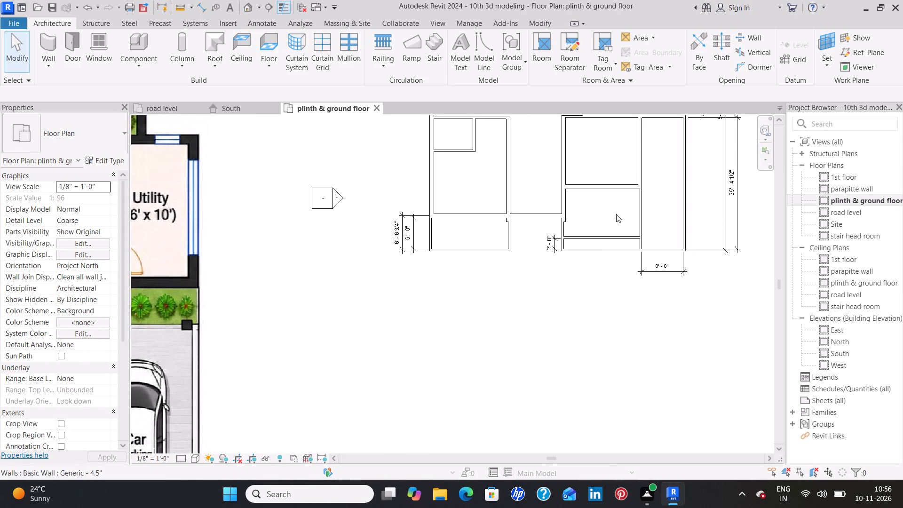
Select all linear dimensions in the ground floor plan and delete them.
middle_drag(615, 214, 557, 244)
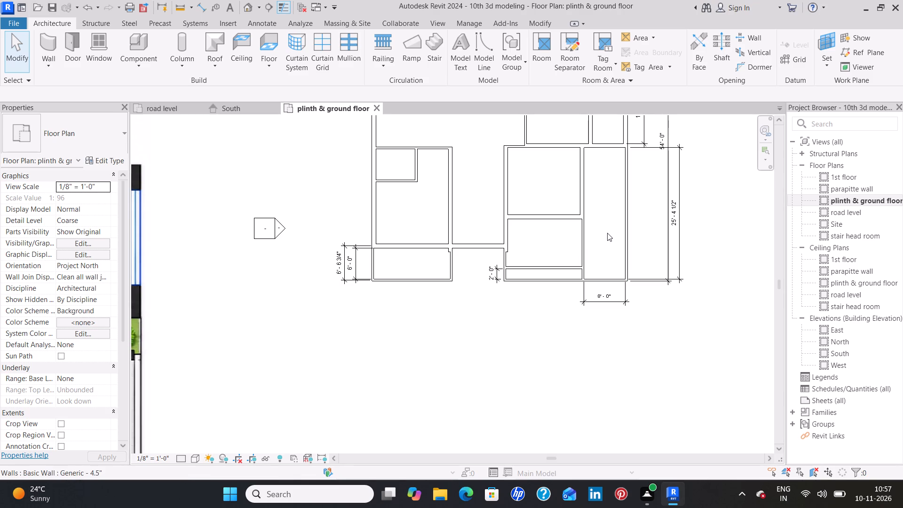
middle_drag(597, 236, 570, 252)
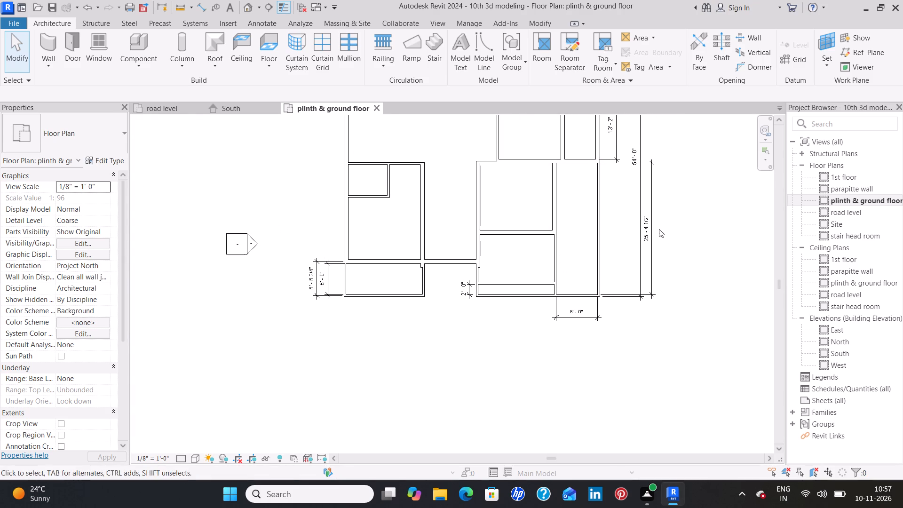
click(649, 235)
text(sa)
key(Delete)
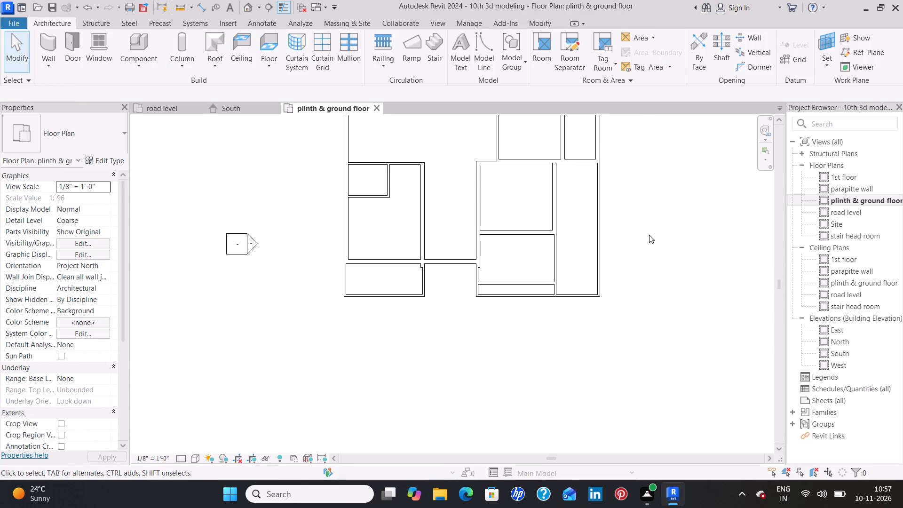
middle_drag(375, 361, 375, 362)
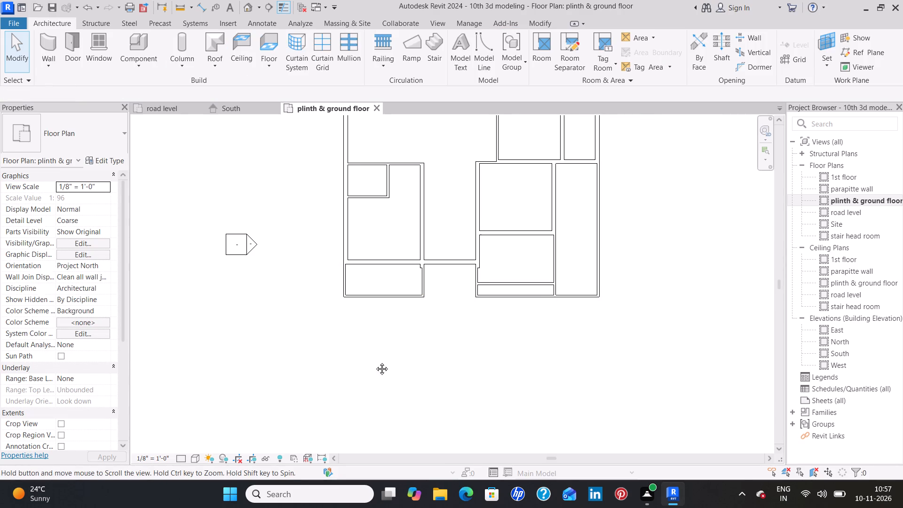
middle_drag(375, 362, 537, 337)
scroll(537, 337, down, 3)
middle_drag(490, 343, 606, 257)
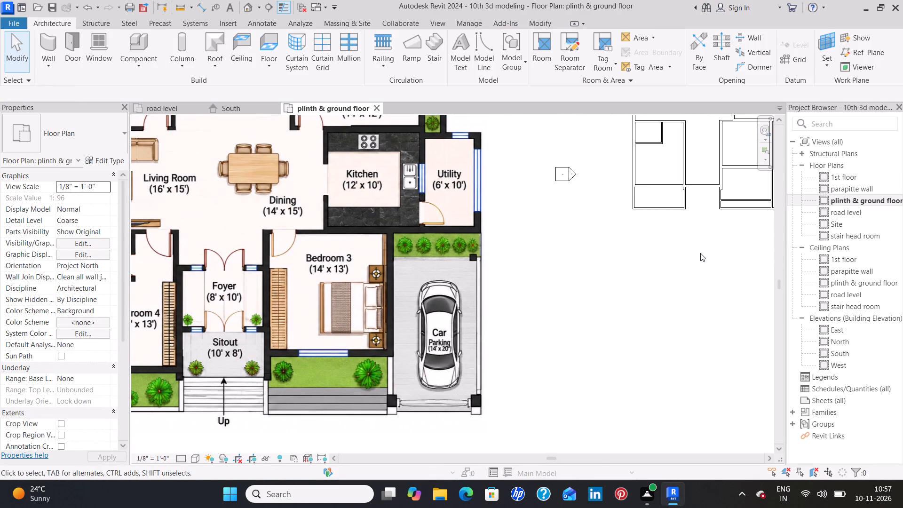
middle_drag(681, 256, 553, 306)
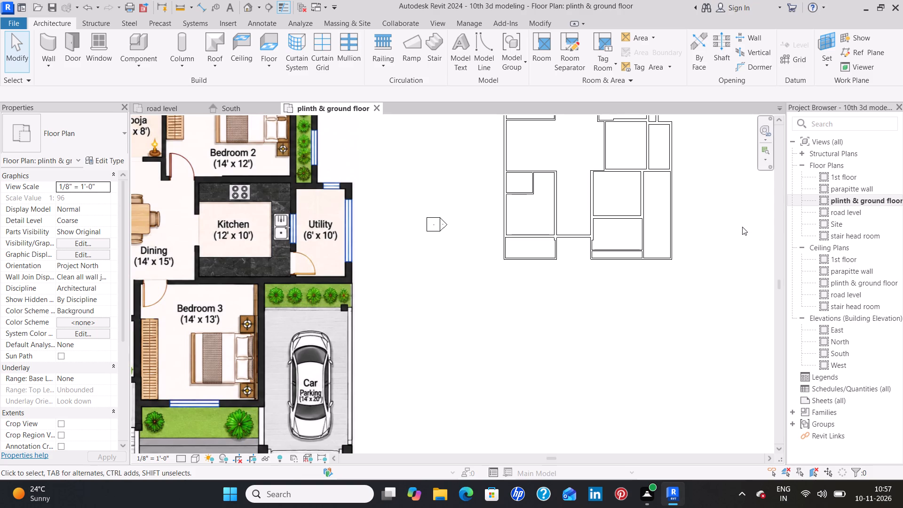
In the South elevation, set the plinth & ground floor level's elevation to 3'-0".
click(243, 107)
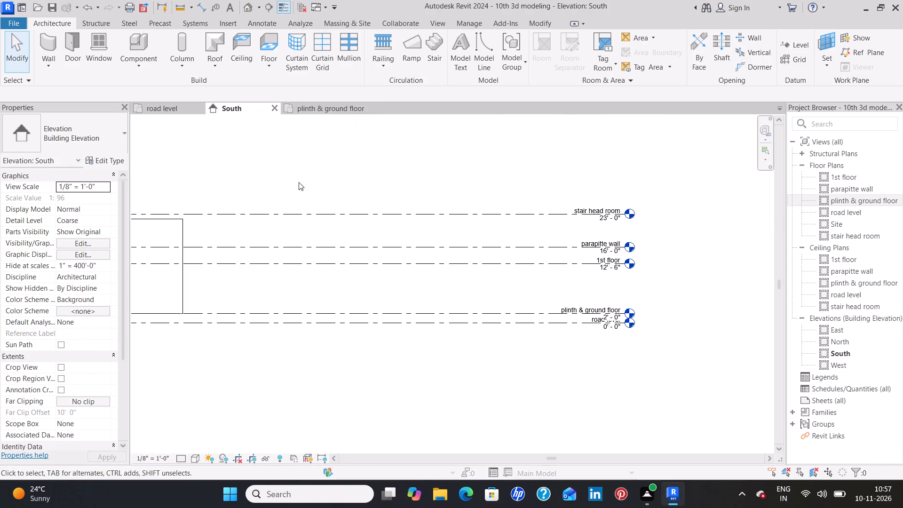
middle_drag(419, 296, 595, 215)
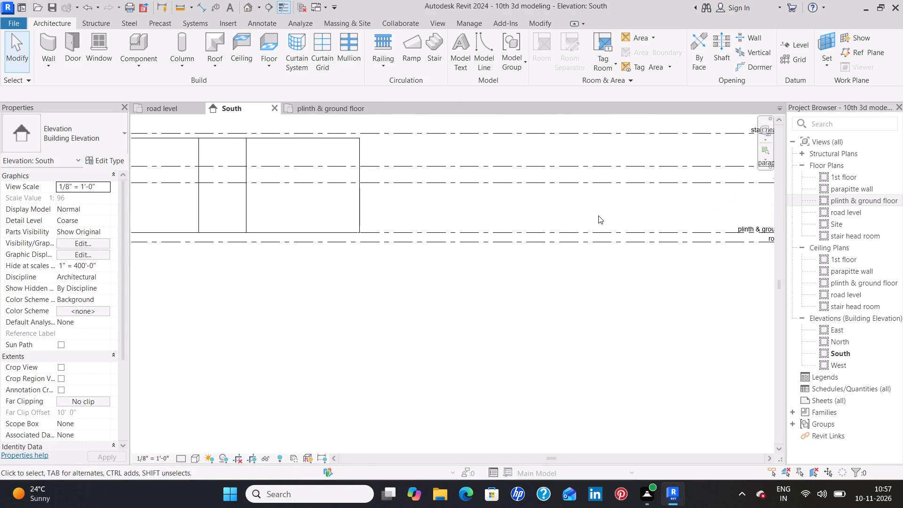
scroll(451, 206, down, 3)
middle_drag(451, 206, 453, 206)
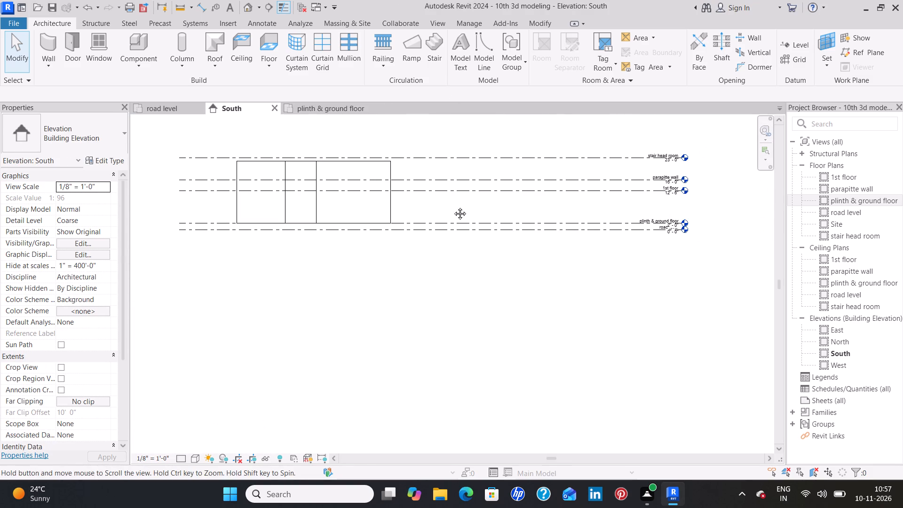
middle_drag(453, 206, 590, 227)
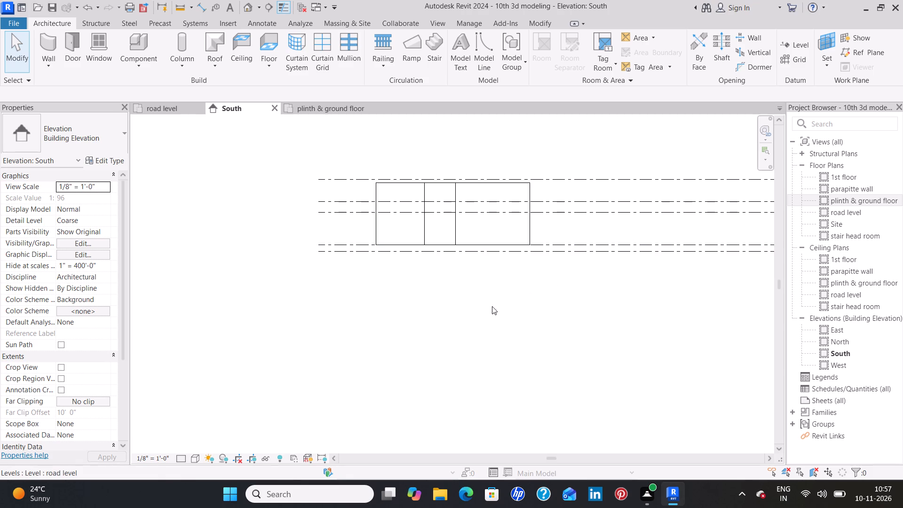
middle_drag(634, 303, 435, 317)
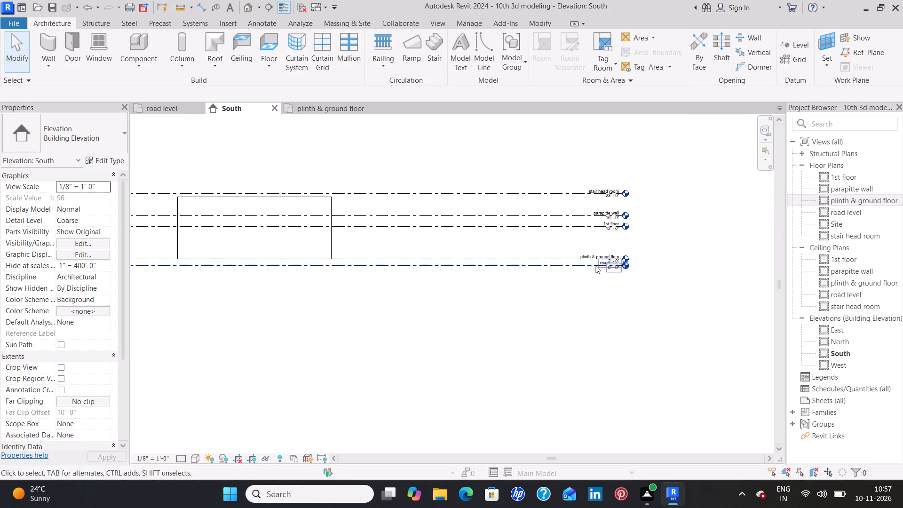
scroll(594, 261, up, 14)
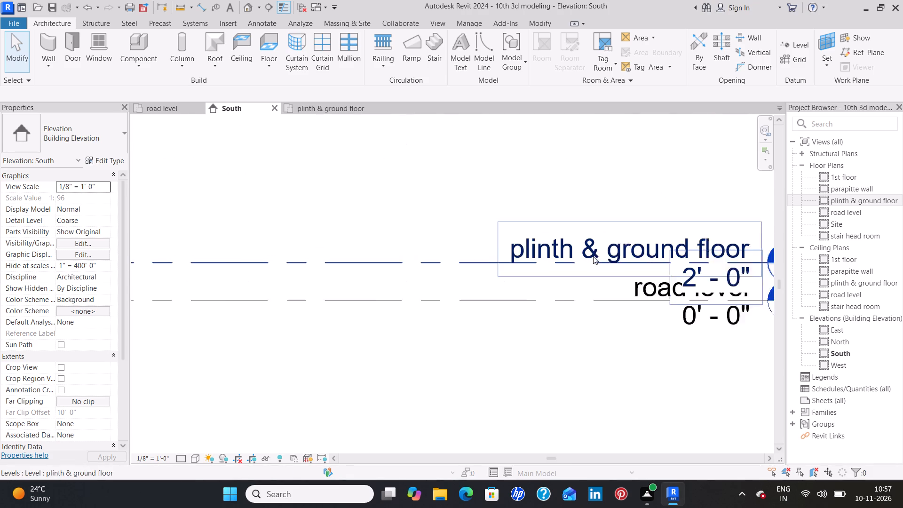
middle_drag(503, 332, 468, 325)
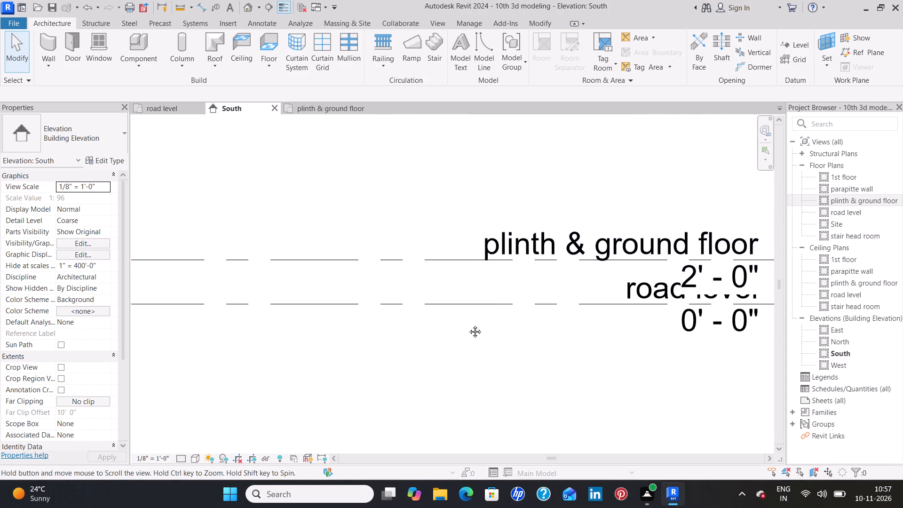
middle_drag(468, 325, 365, 313)
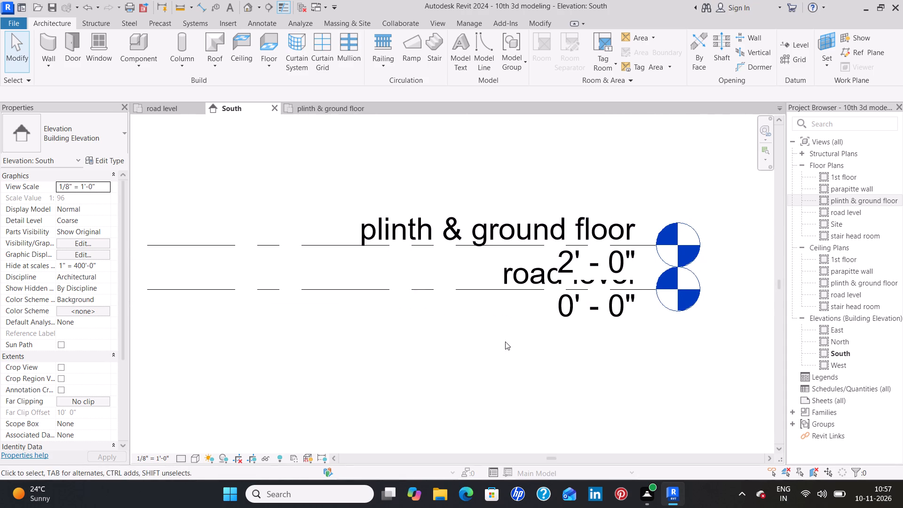
middle_drag(506, 341, 532, 323)
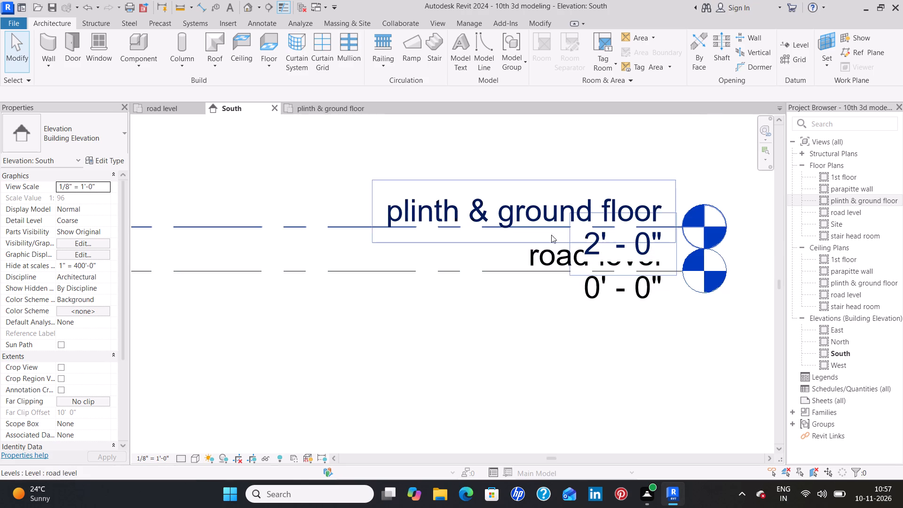
click(590, 245)
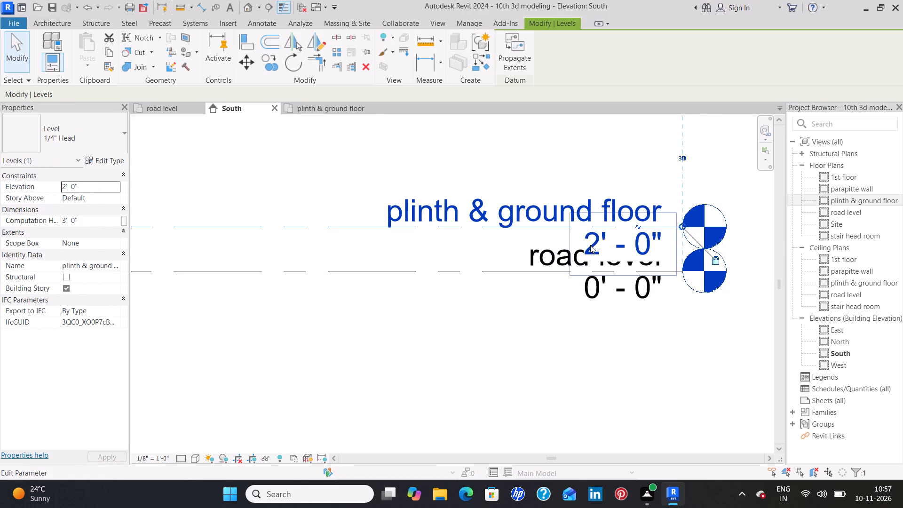
click(596, 246)
key(BackSpace)
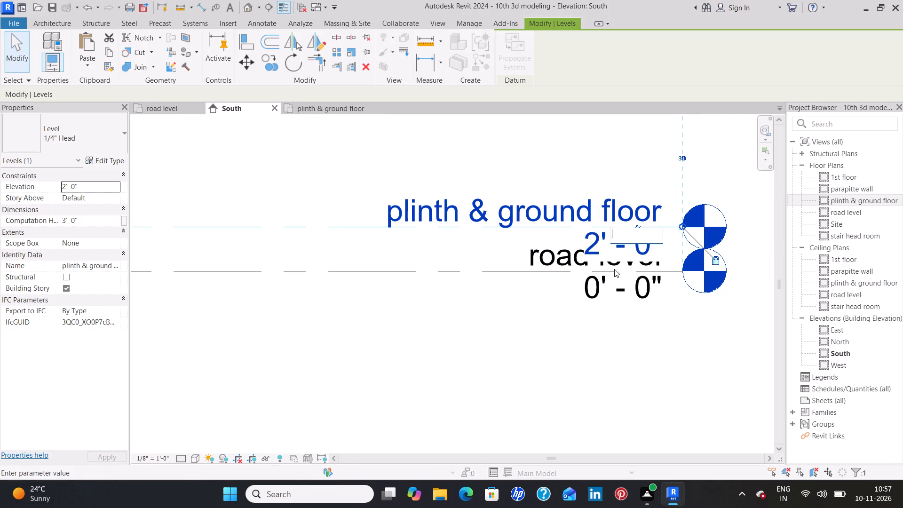
text(3')
key(Return)
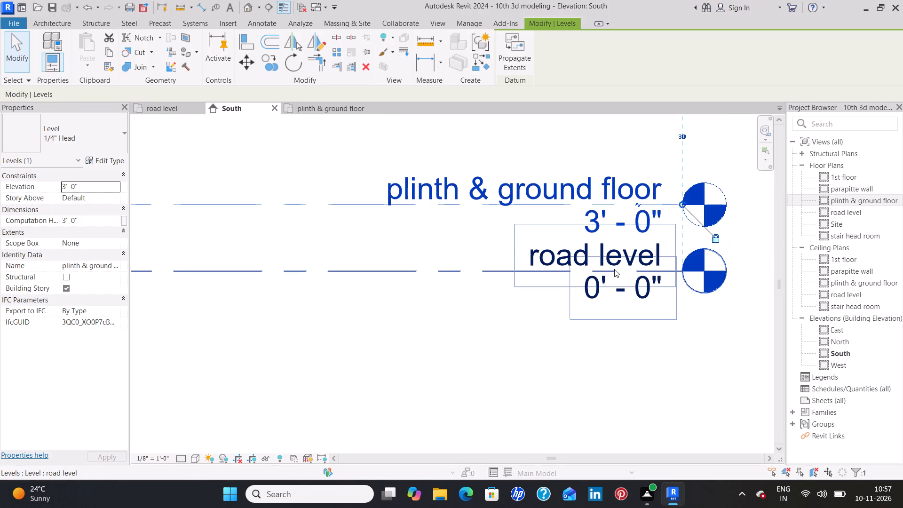
click(606, 140)
Set the 1st floor level's elevation to 13'-6".
middle_drag(603, 140, 577, 375)
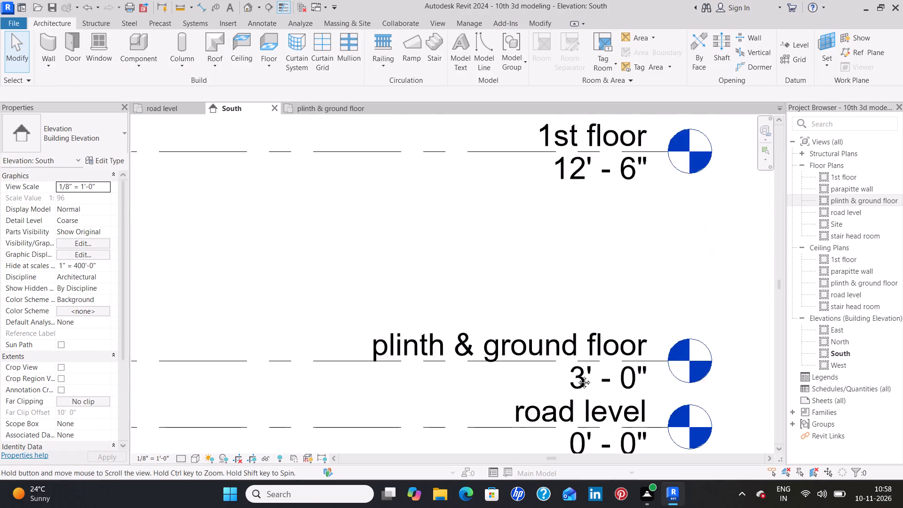
middle_drag(577, 375, 572, 409)
double_click(565, 283)
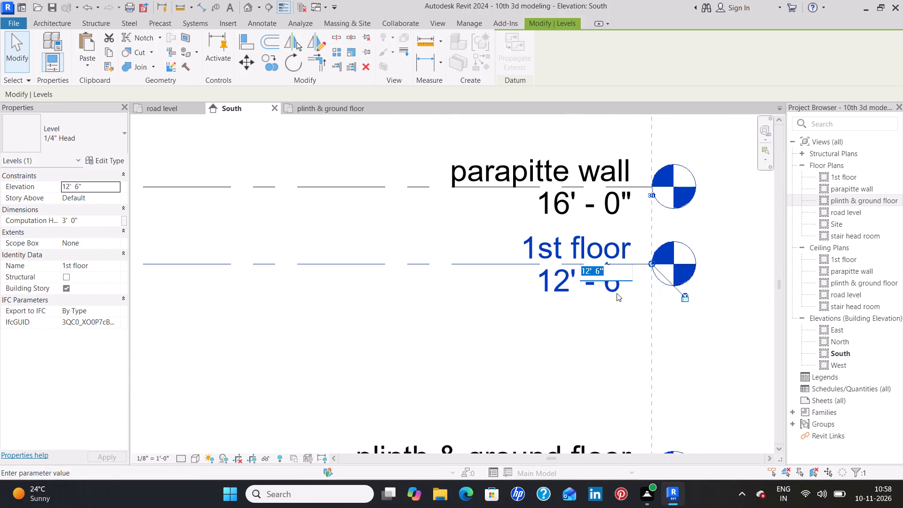
click(589, 272)
key(BackSpace)
key(3)
key(Return)
drag(403, 208, 404, 246)
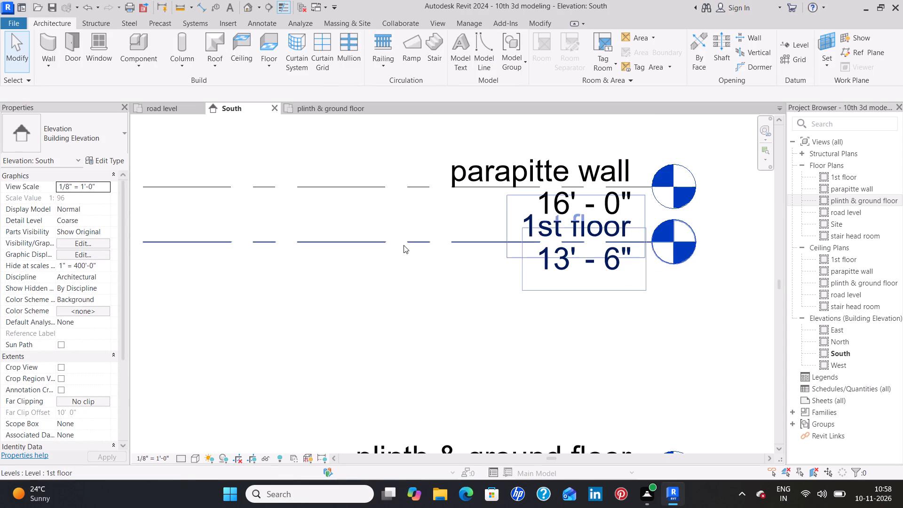
Set the parapitte wall level's elevation to 17'-0".
middle_drag(418, 229, 410, 284)
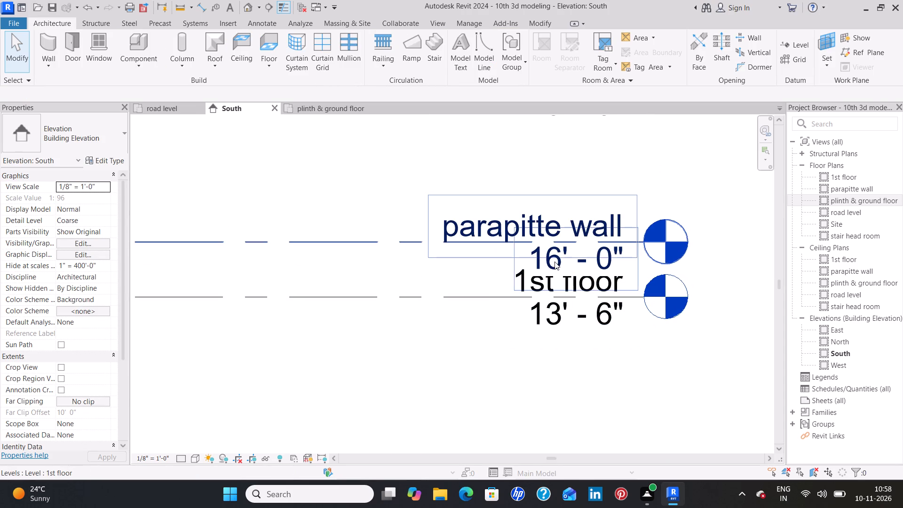
click(555, 258)
click(558, 254)
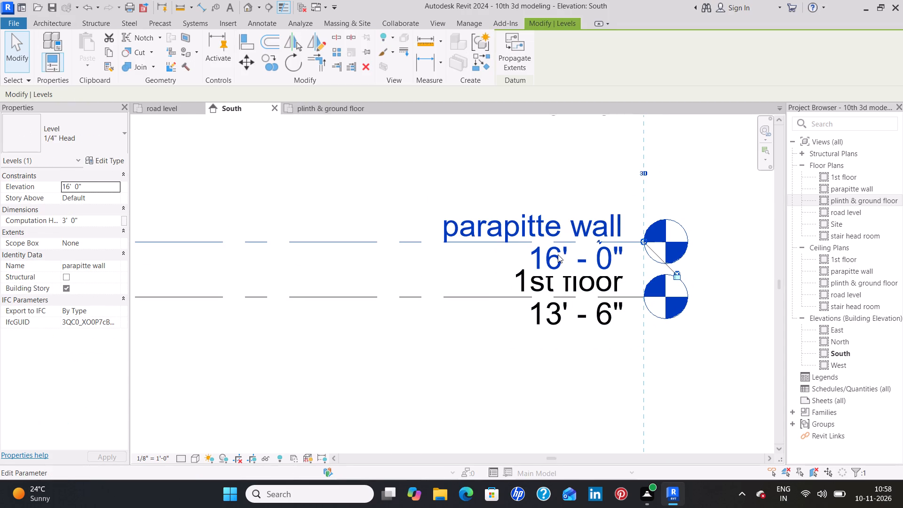
click(581, 247)
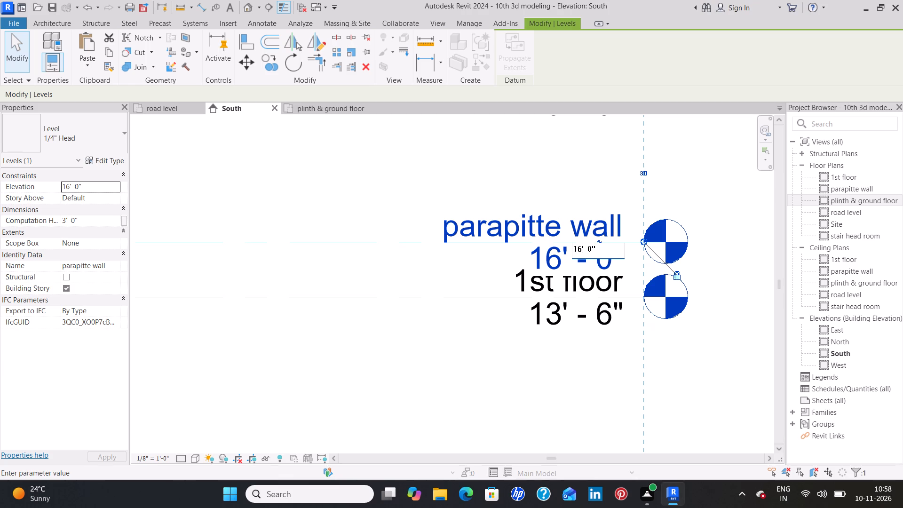
key(BackSpace)
key(7)
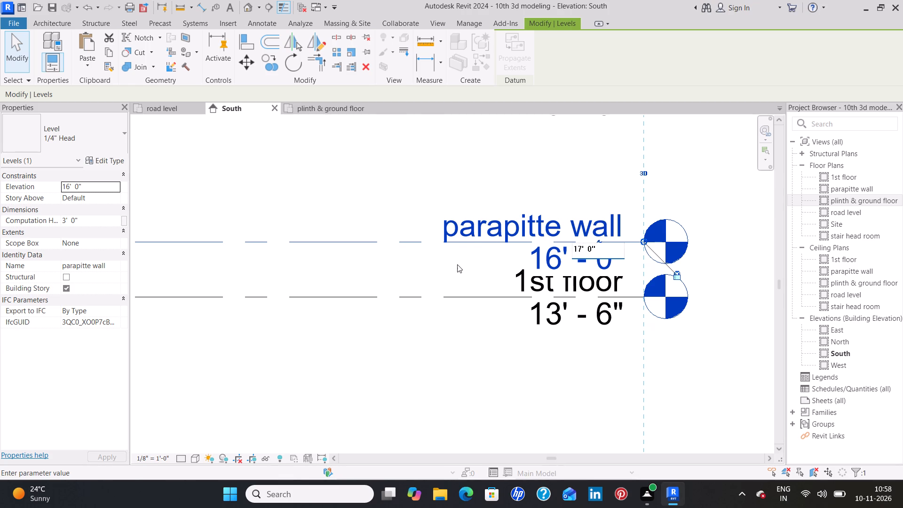
click(457, 264)
Set the stair head room level's elevation to 24'-0".
middle_drag(545, 160, 550, 309)
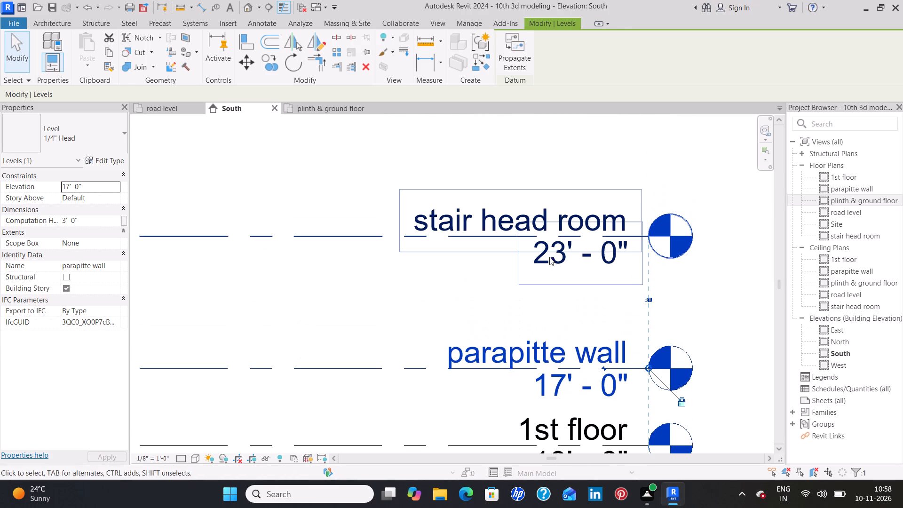
click(559, 258)
click(559, 258)
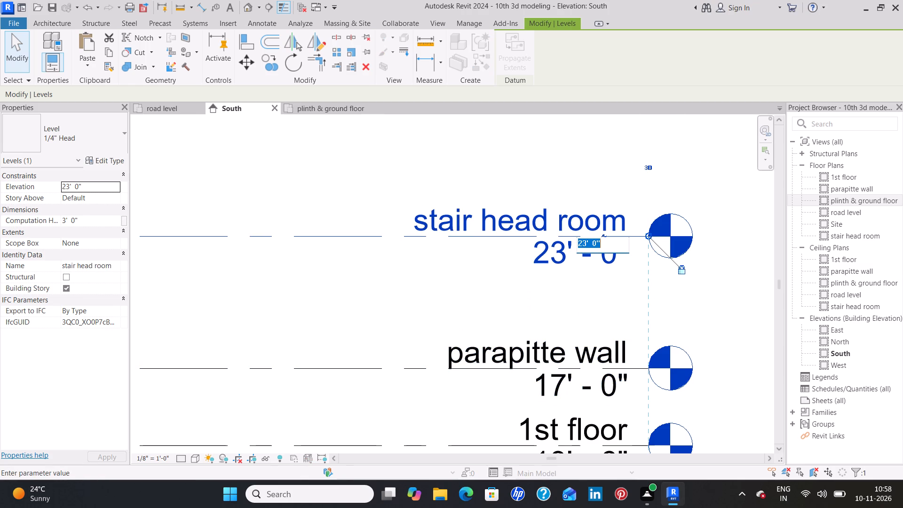
click(586, 244)
key(BackSpace)
key(4)
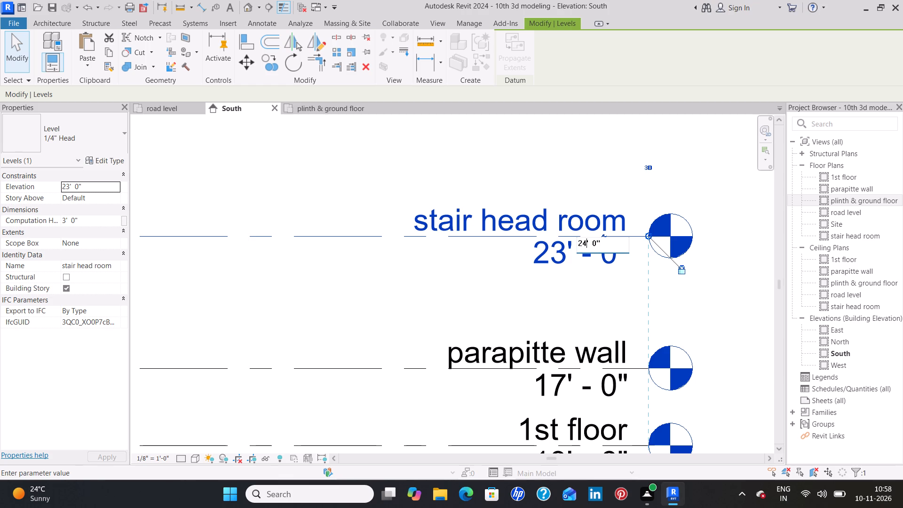
click(502, 305)
Examine all the levels and how the modelled walls sit against them in the South elevation.
scroll(506, 406, down, 3)
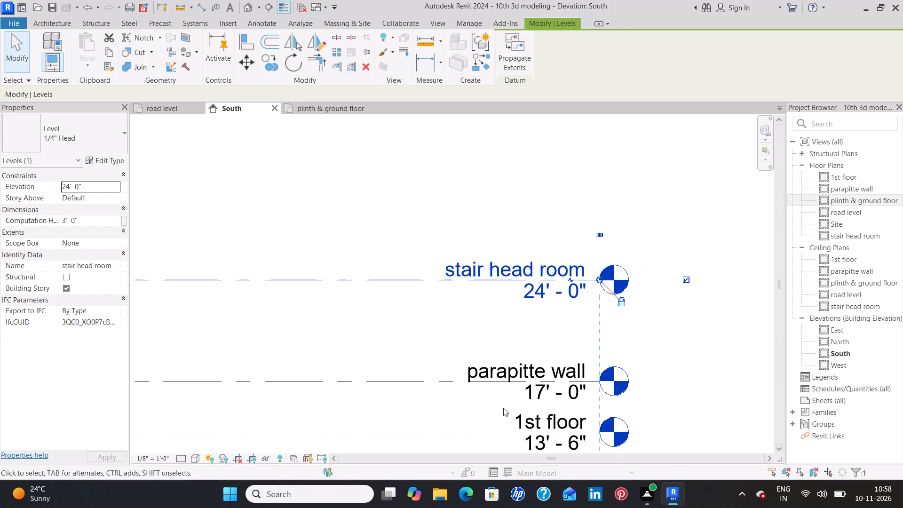
middle_drag(503, 408, 561, 200)
middle_drag(507, 382, 576, 251)
scroll(576, 251, down, 2)
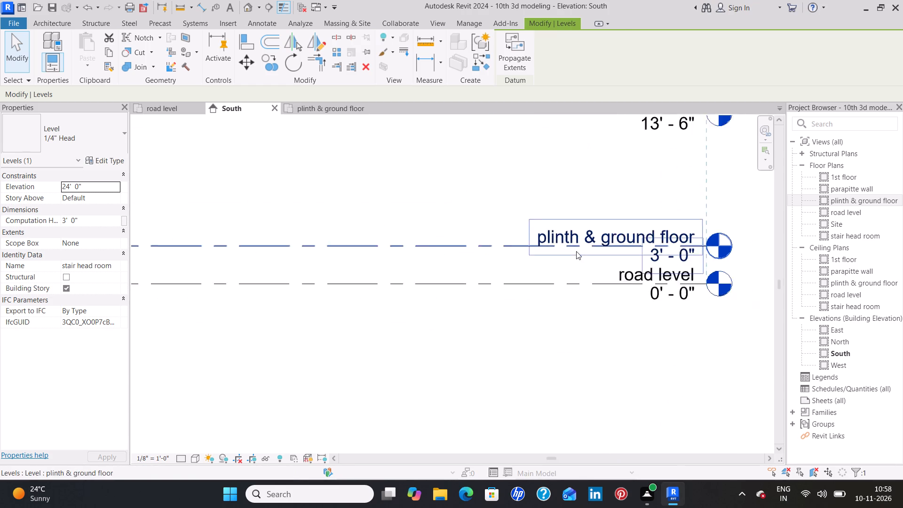
scroll(576, 251, down, 2)
scroll(414, 230, down, 2)
middle_drag(373, 217, 487, 267)
scroll(495, 267, down, 3)
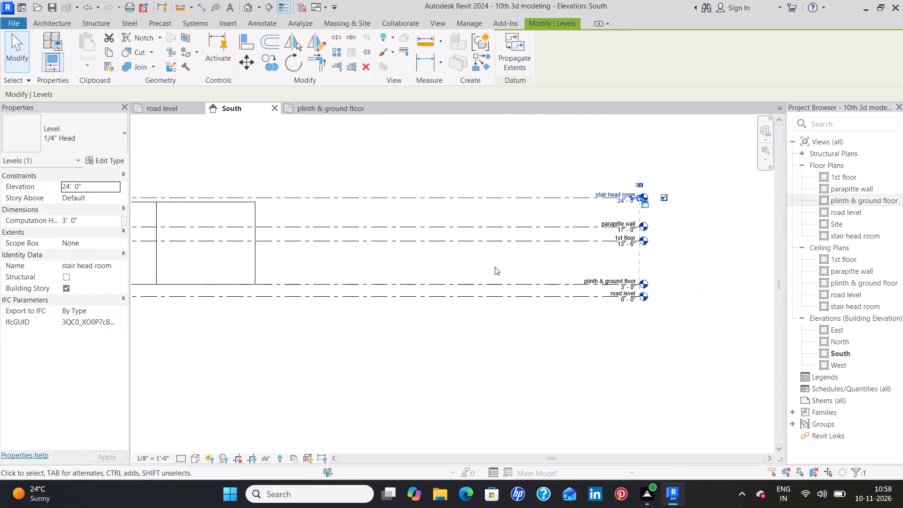
scroll(495, 267, down, 1)
middle_drag(366, 249, 468, 276)
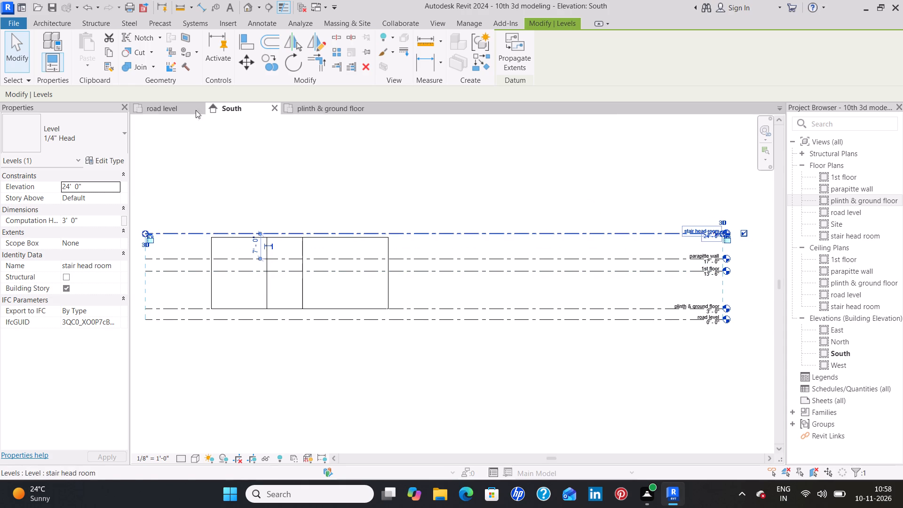
Constrain the tops of all the walls in the plinth & ground floor plan to the 1st floor level and check them in the South elevation.
click(315, 114)
click(319, 108)
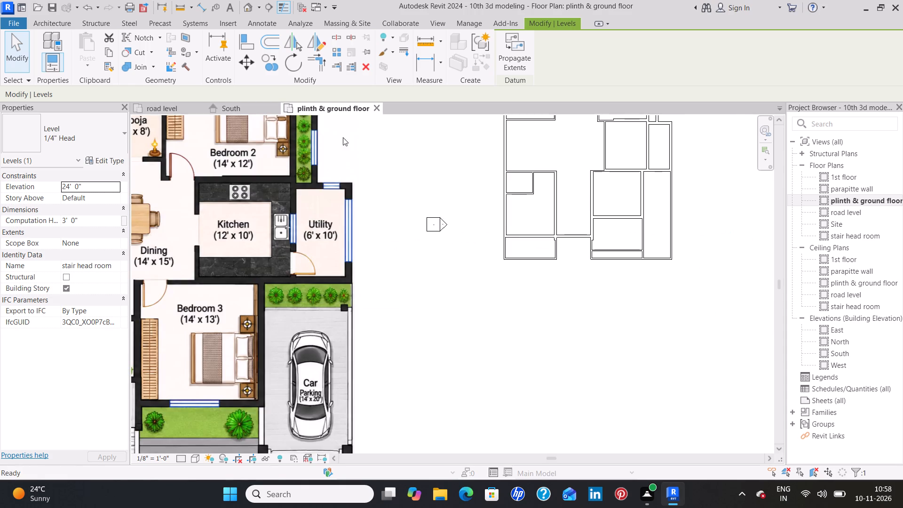
scroll(371, 177, down, 3)
middle_drag(455, 281, 437, 348)
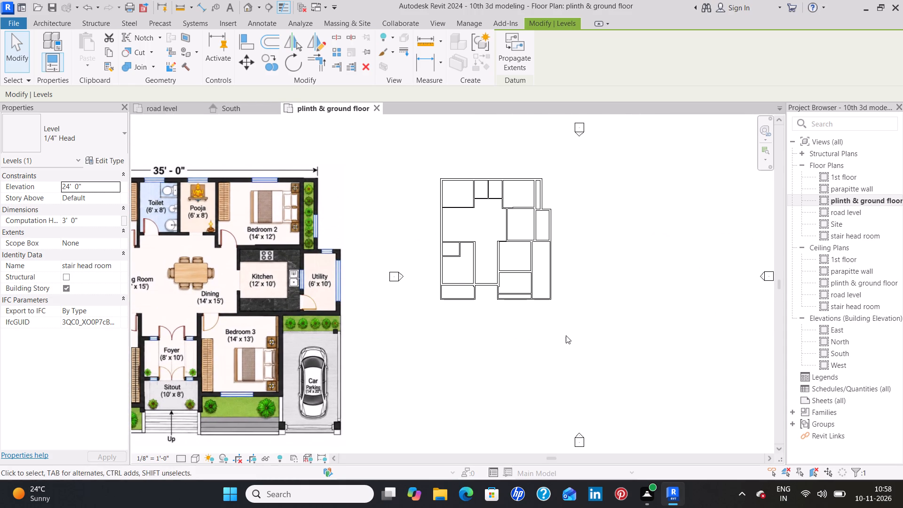
drag(568, 335, 412, 129)
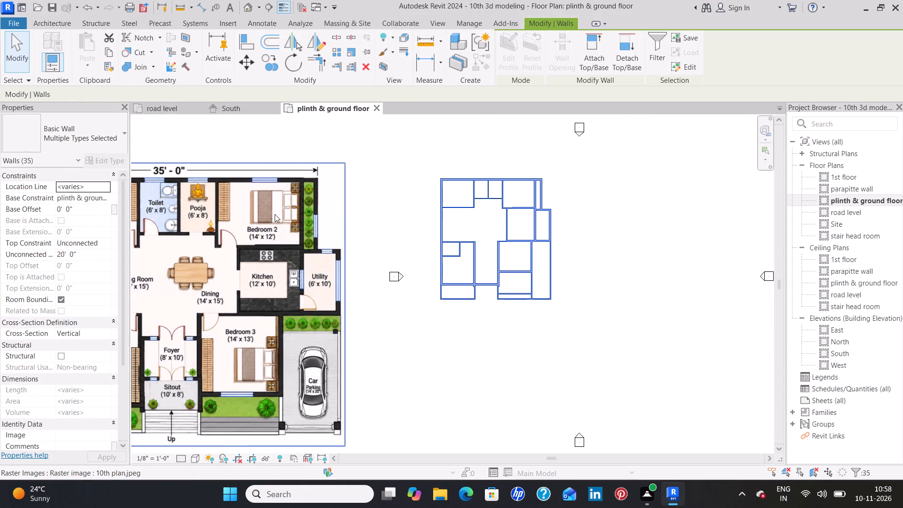
click(107, 243)
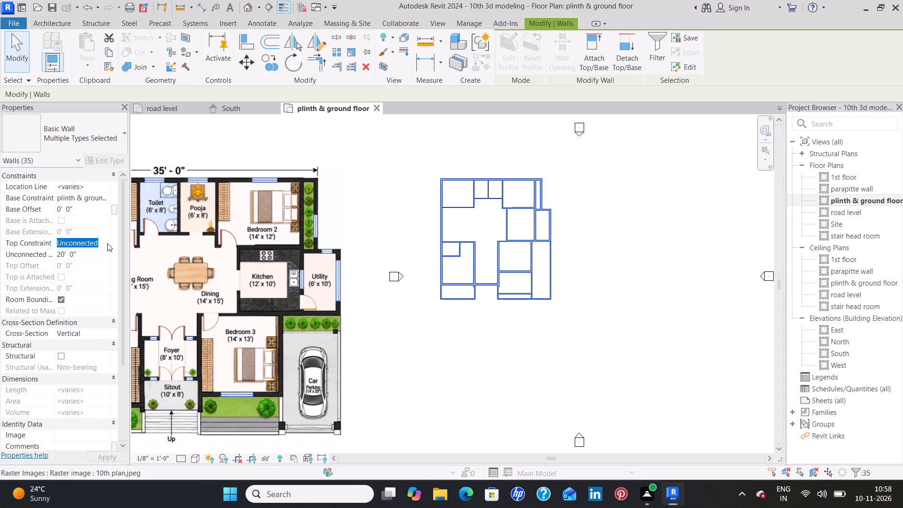
click(126, 283)
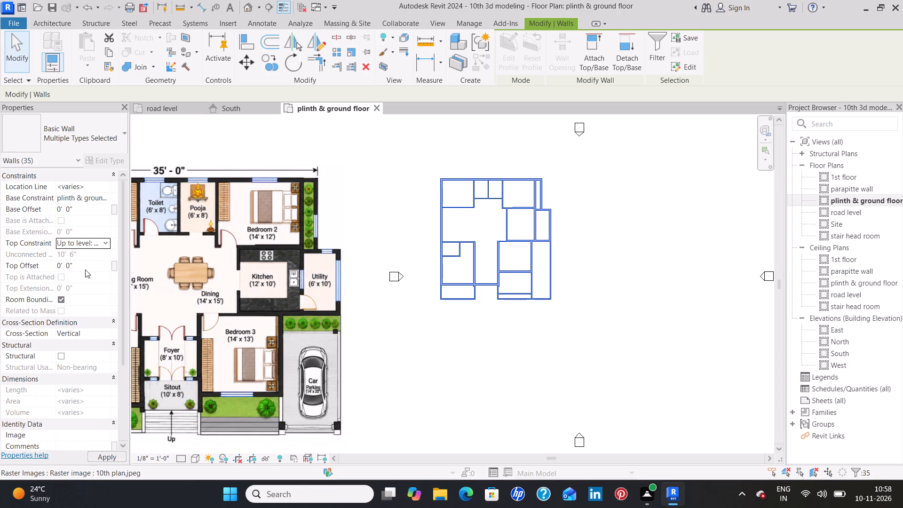
click(112, 456)
click(491, 402)
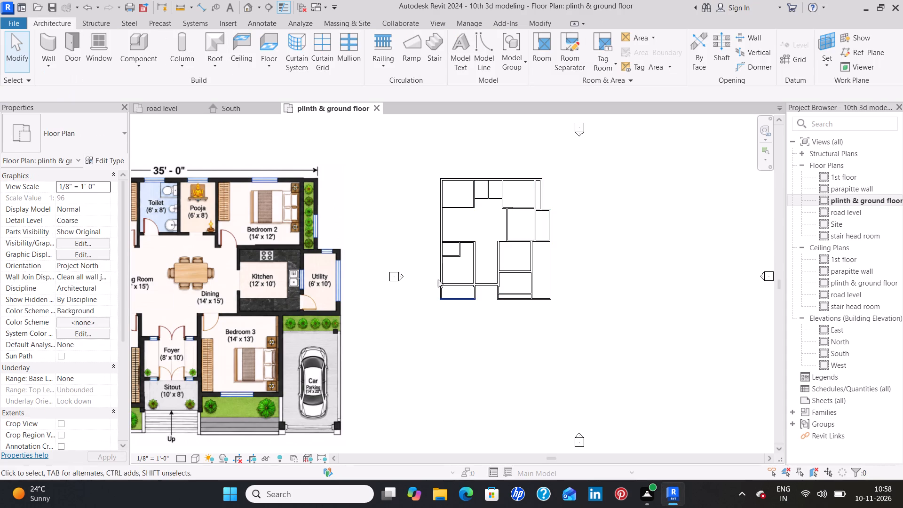
click(232, 112)
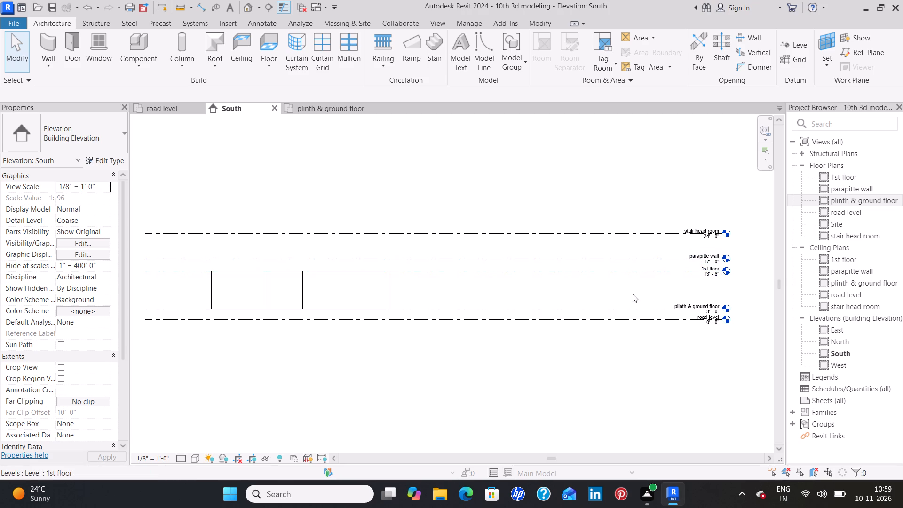
scroll(538, 250, down, 3)
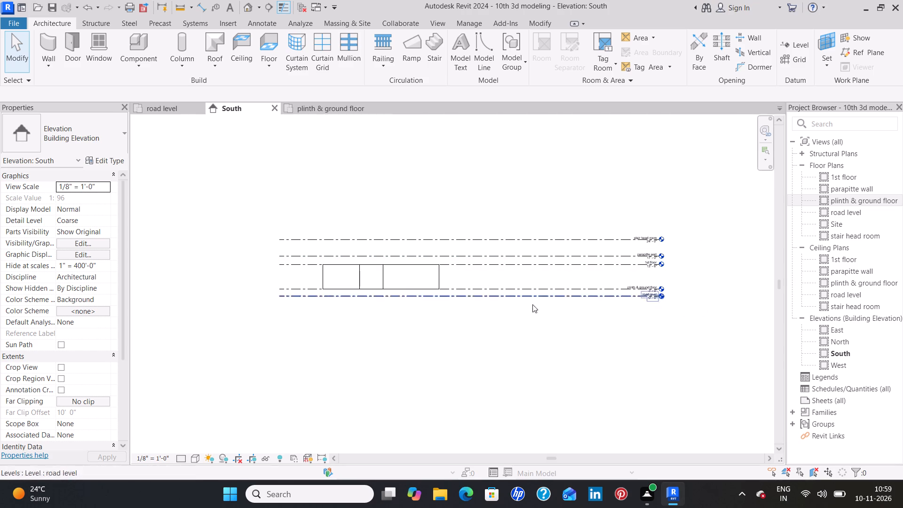
scroll(492, 322, up, 3)
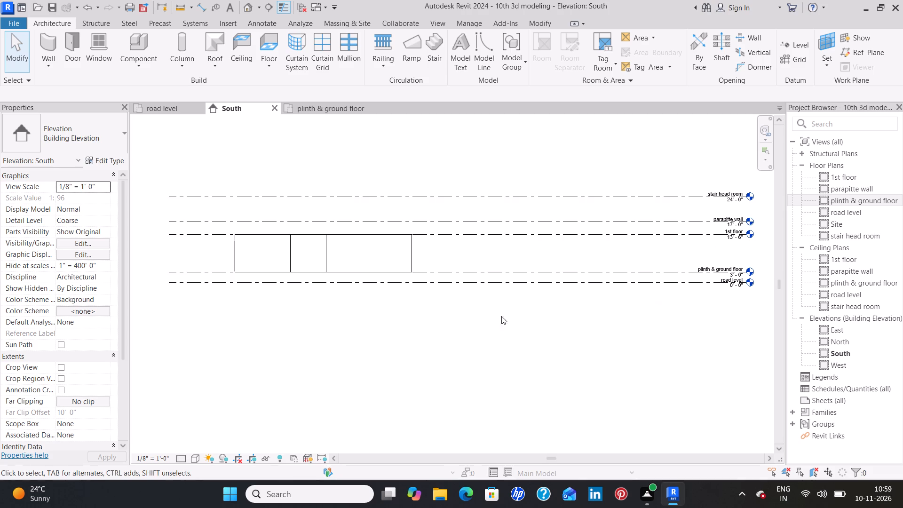
Delete the 9" wall closing the front of the sitout in the plinth & ground floor plan.
click(341, 109)
middle_drag(599, 261, 562, 287)
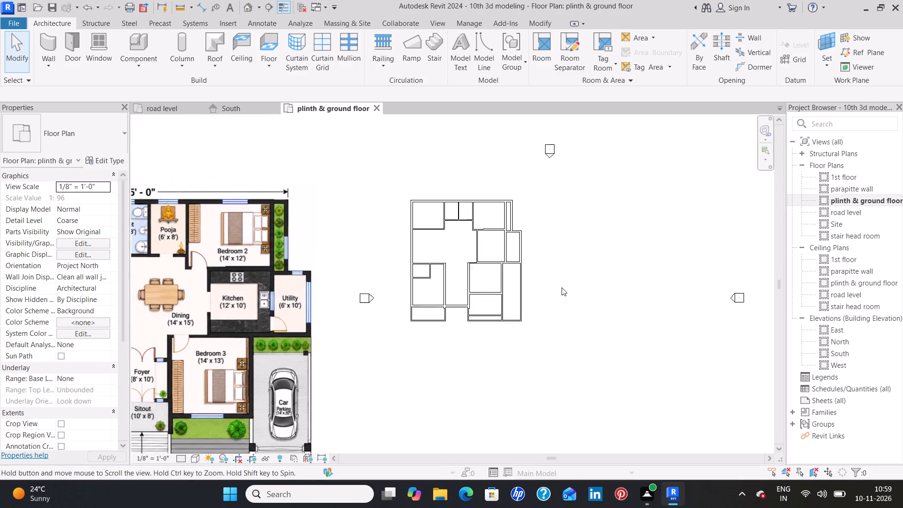
middle_drag(562, 287, 562, 286)
middle_drag(424, 343, 591, 262)
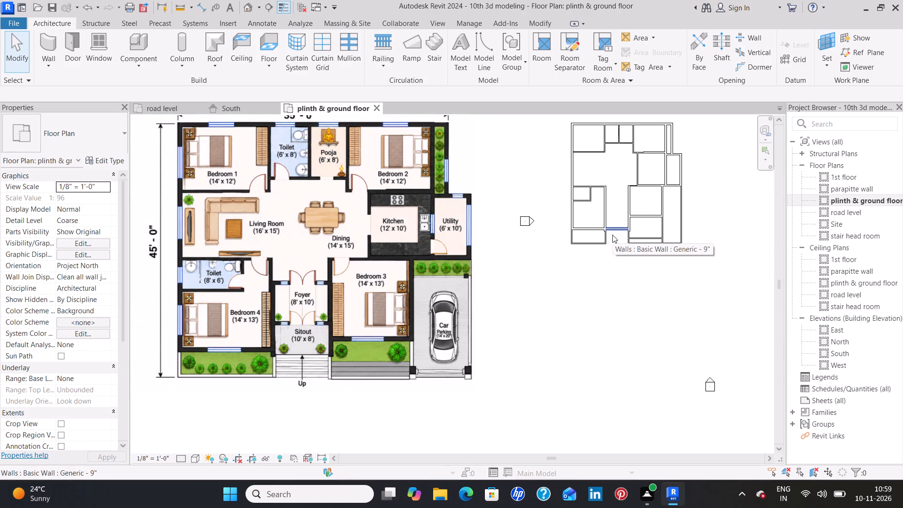
scroll(612, 235, up, 2)
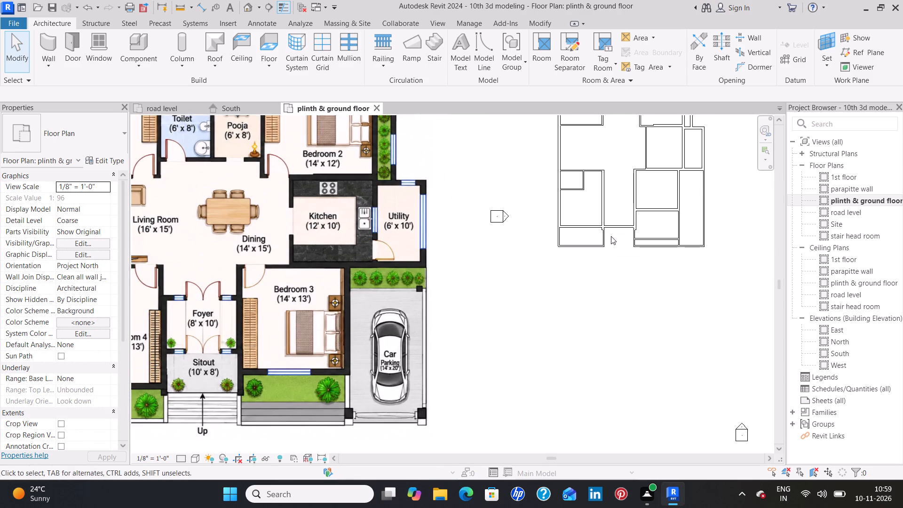
scroll(612, 238, up, 1)
scroll(612, 238, down, 1)
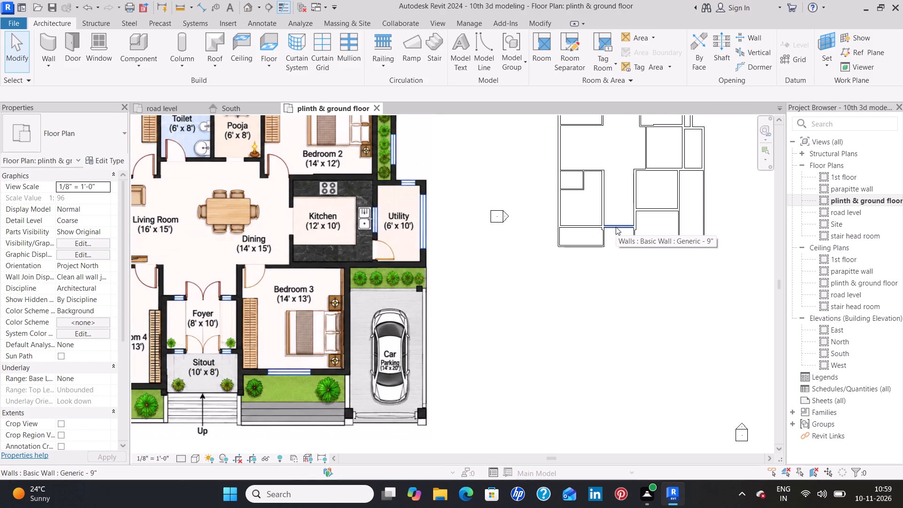
click(616, 227)
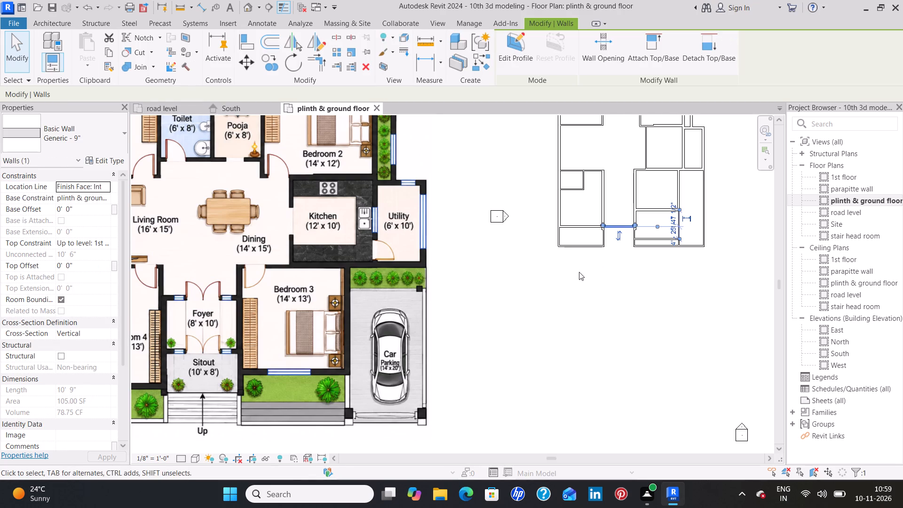
key(Delete)
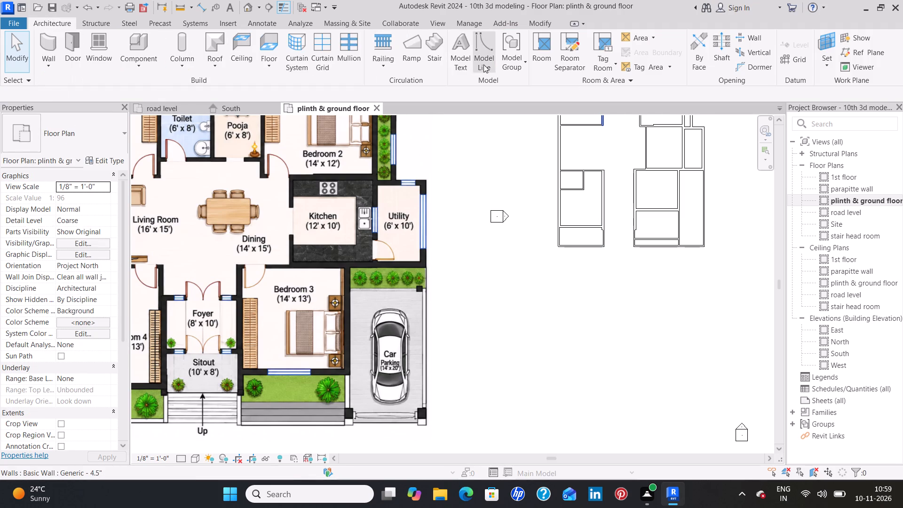
Draw a horizontal 10'-0" model line across the sitout's front opening where the wall stood.
click(478, 62)
scroll(621, 238, up, 3)
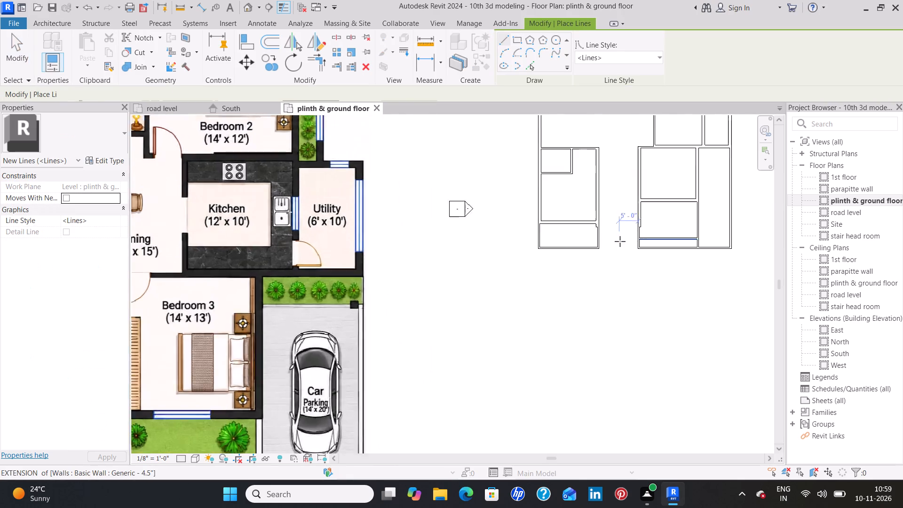
scroll(620, 241, up, 6)
middle_drag(625, 233, 567, 293)
scroll(560, 280, up, 4)
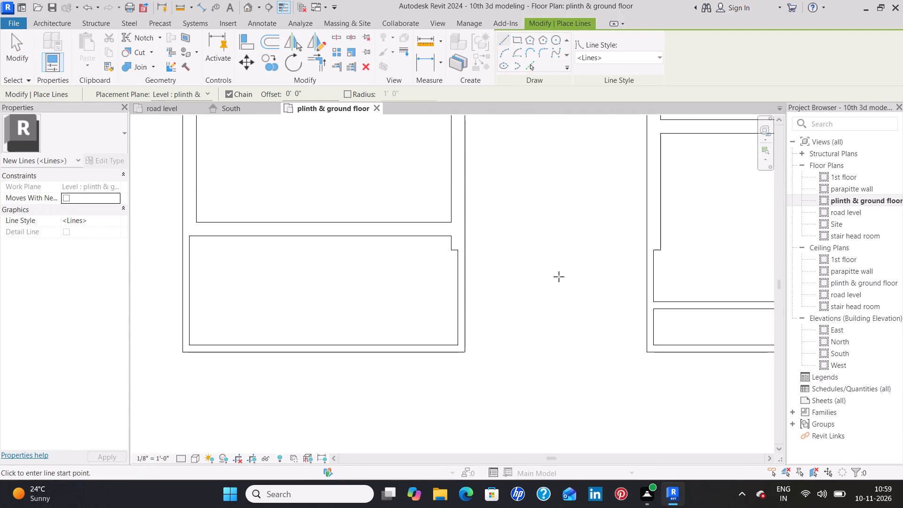
scroll(559, 277, down, 13)
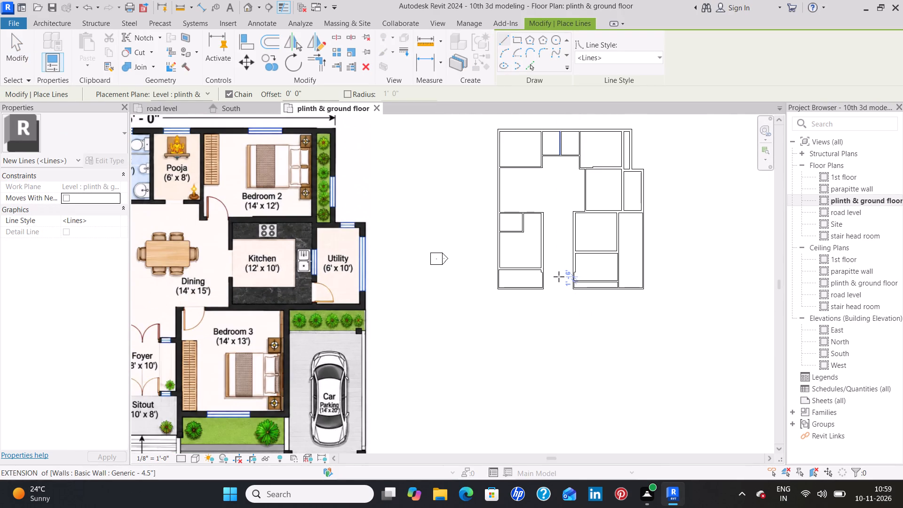
scroll(559, 277, down, 1)
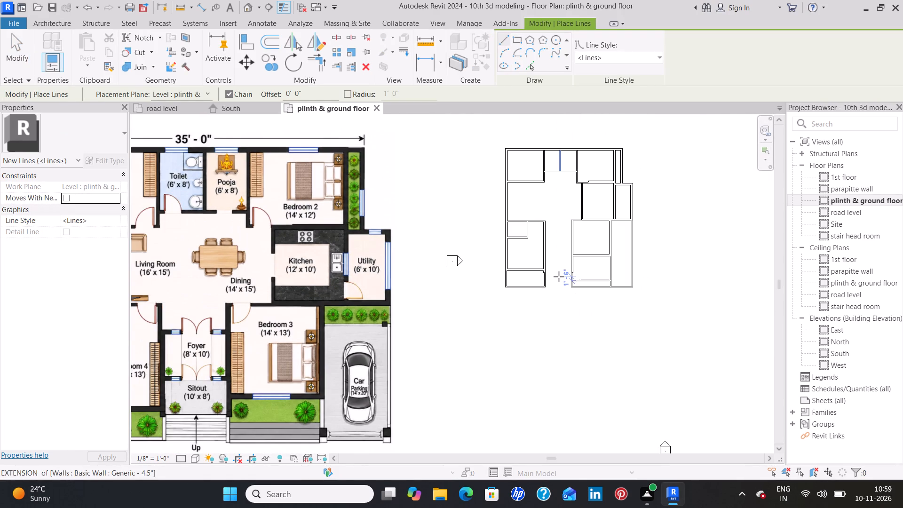
scroll(559, 277, up, 12)
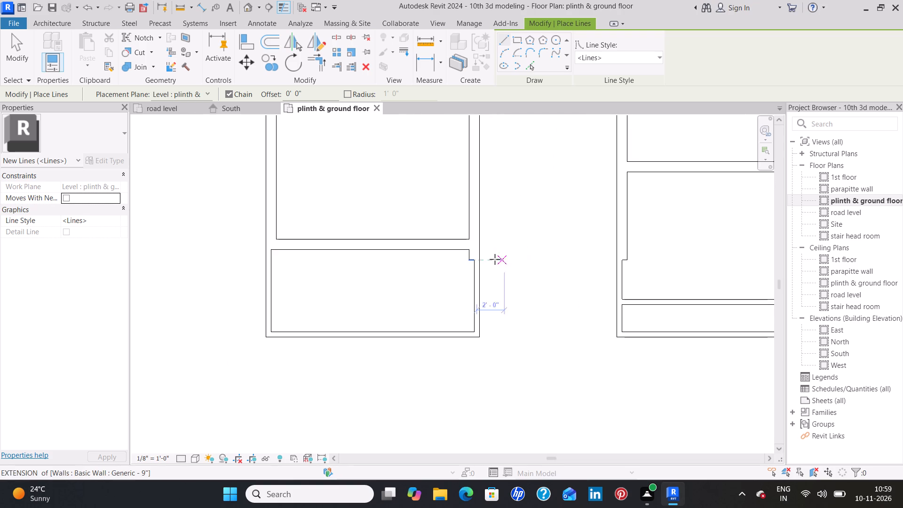
scroll(478, 255, up, 5)
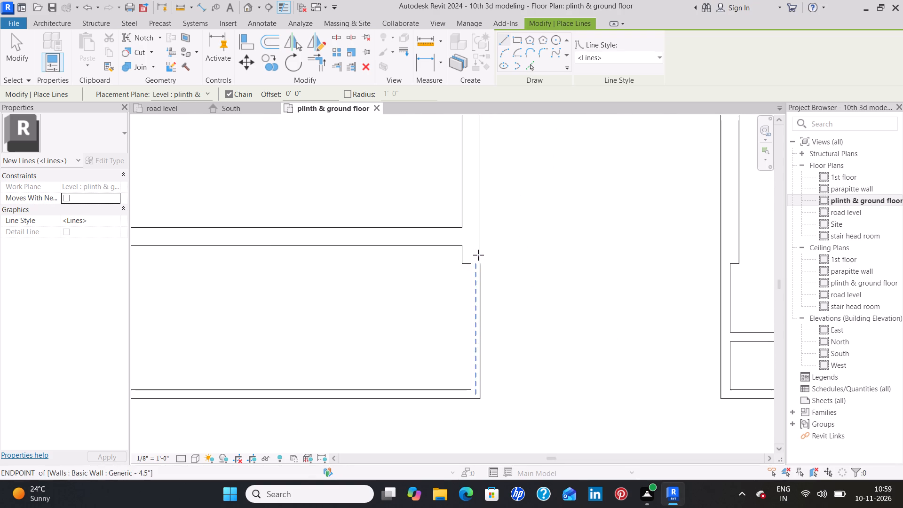
scroll(478, 255, up, 3)
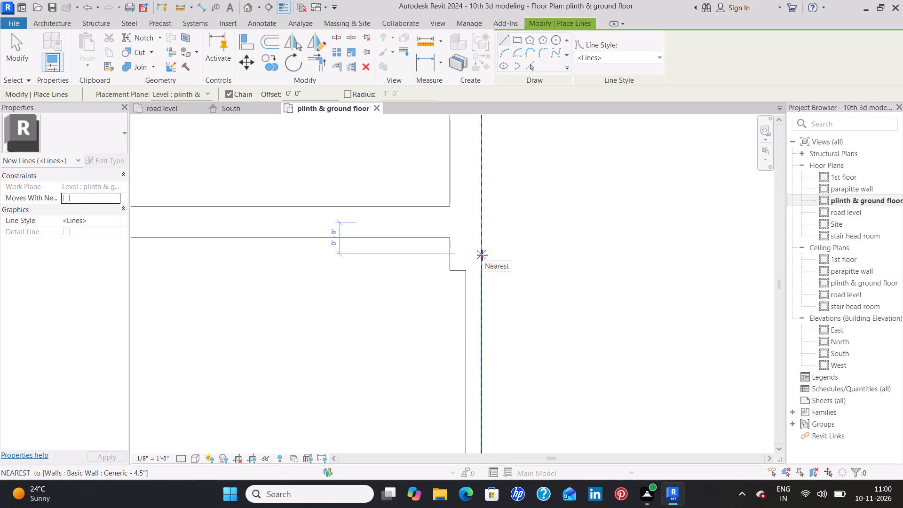
click(482, 255)
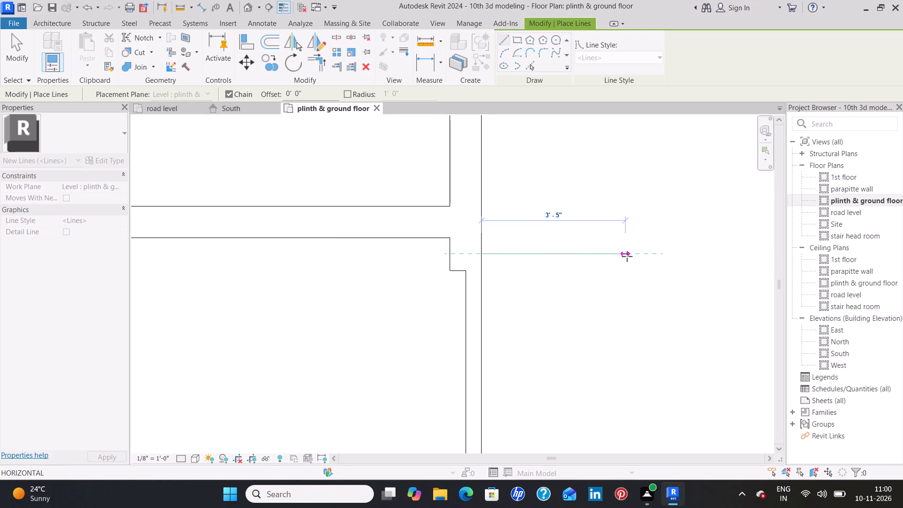
middle_drag(625, 257, 319, 257)
scroll(319, 257, up, 1)
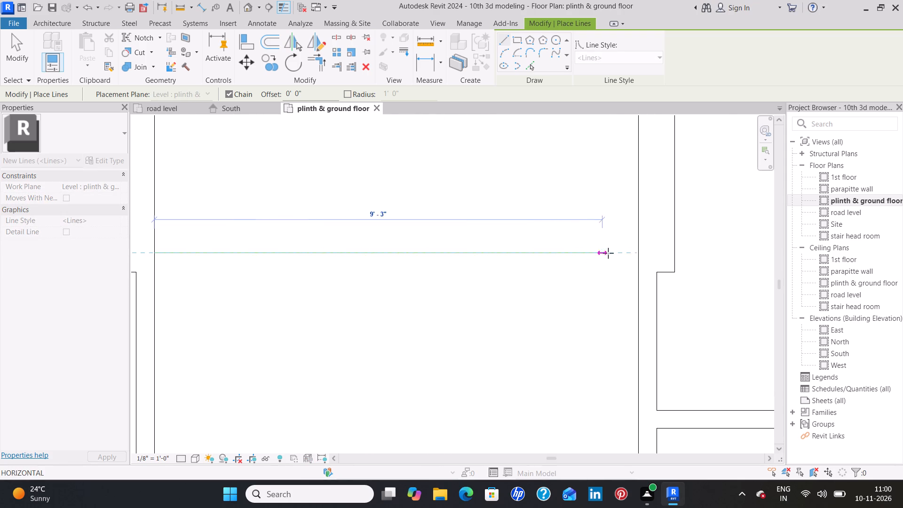
click(639, 255)
key(Escape)
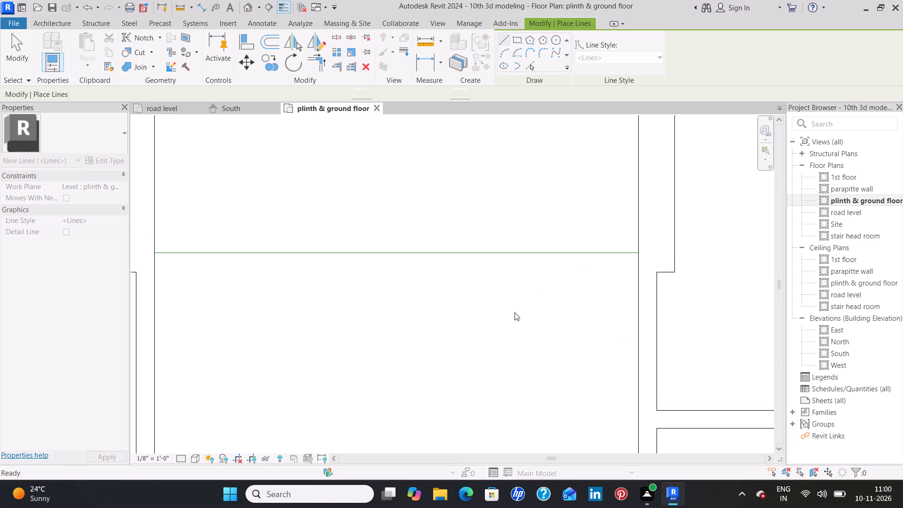
key(Escape)
Draw a 10'-0" Generic - 4.5" wall between foyer and sitout, about 2'-0" behind the line of Bedroom 3's front wall.
scroll(507, 217, down, 3)
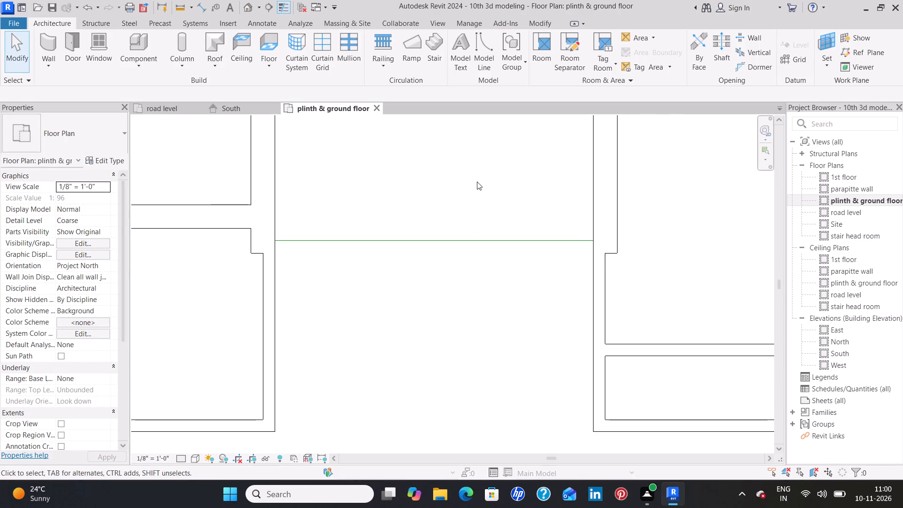
middle_drag(477, 190, 488, 266)
scroll(488, 266, down, 9)
middle_drag(509, 228, 526, 289)
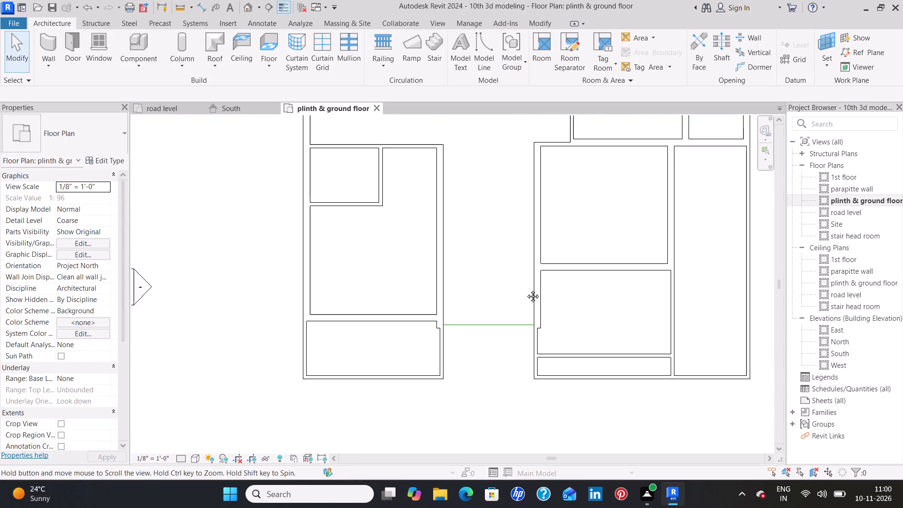
middle_drag(526, 289, 527, 294)
scroll(527, 291, down, 10)
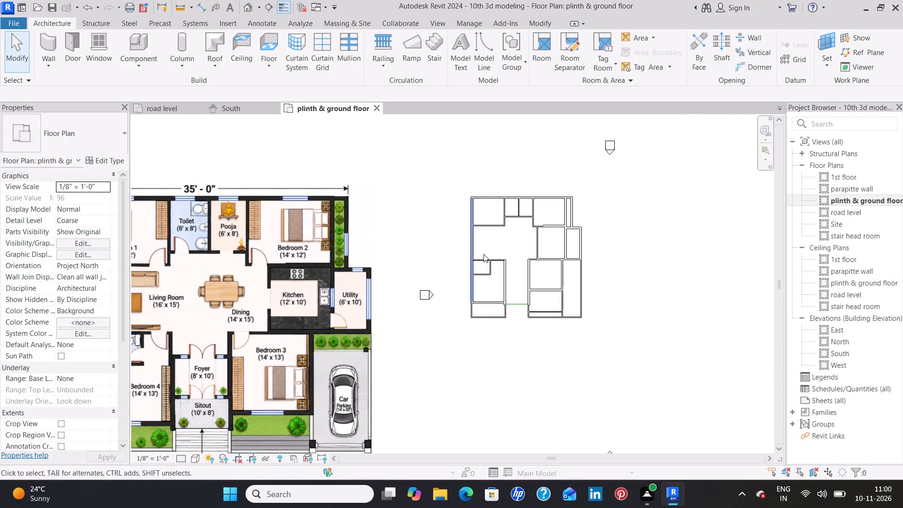
click(50, 44)
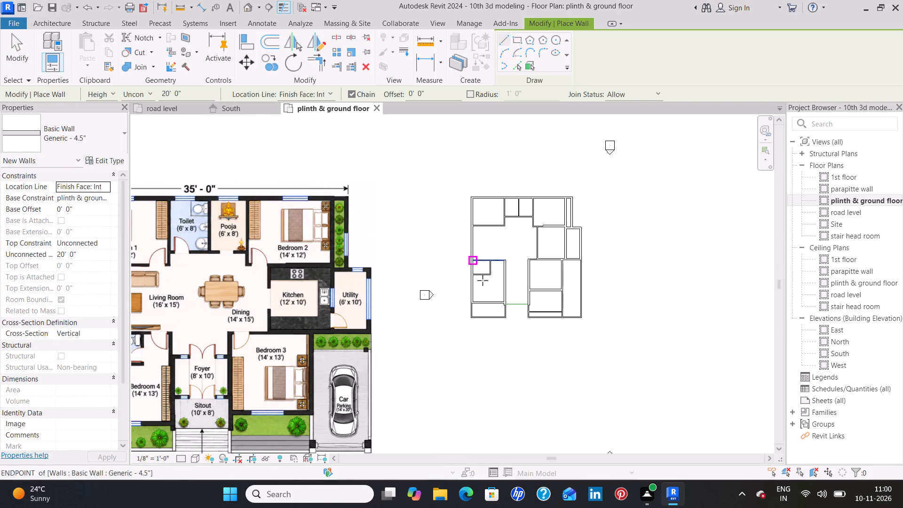
scroll(517, 305, up, 13)
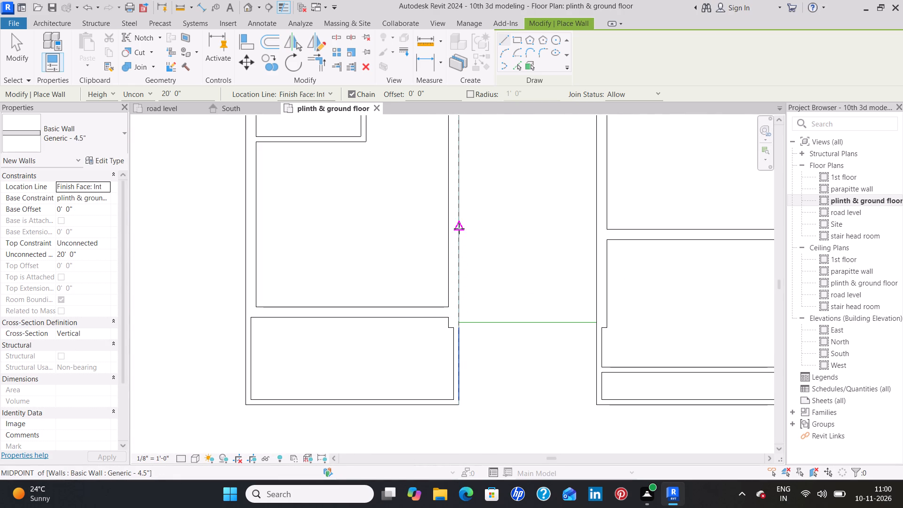
scroll(459, 215, down, 9)
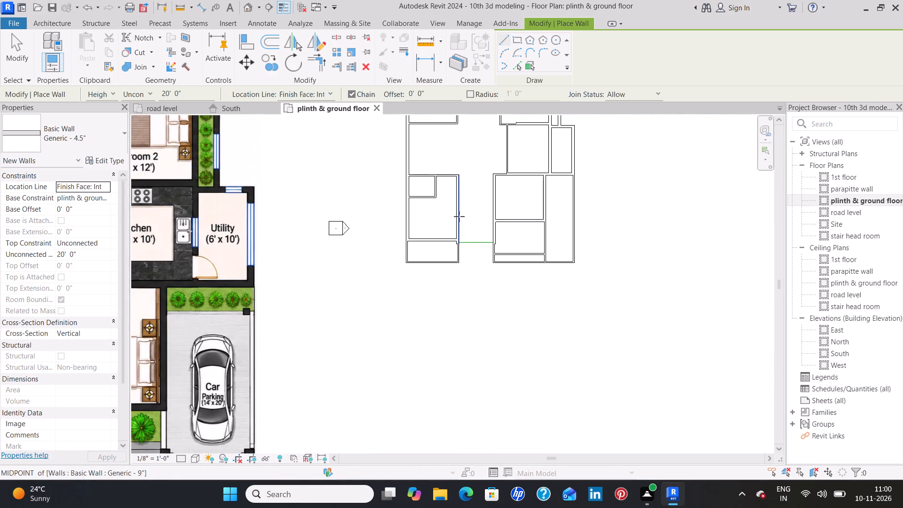
scroll(459, 216, down, 4)
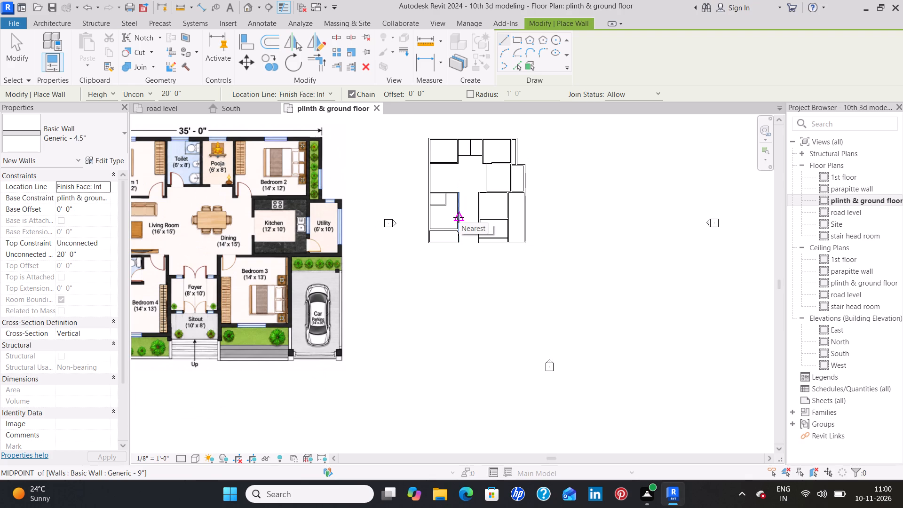
scroll(459, 217, up, 11)
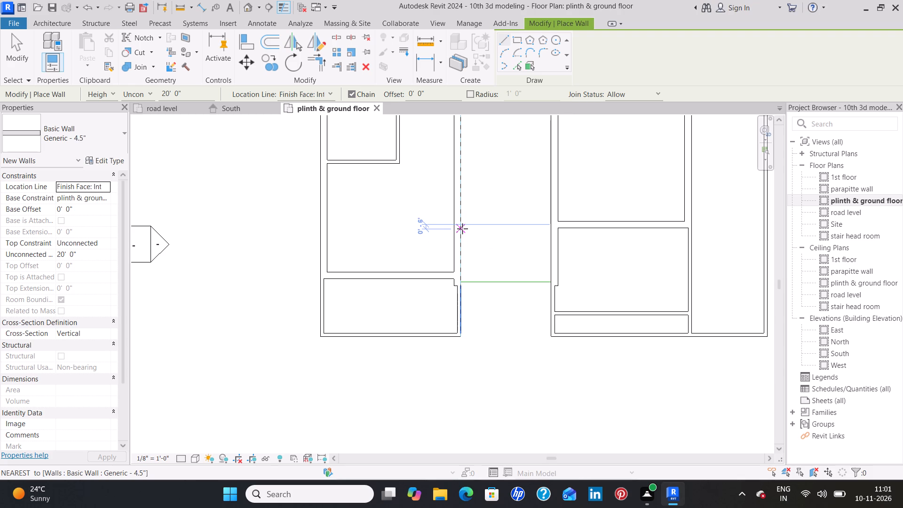
click(463, 205)
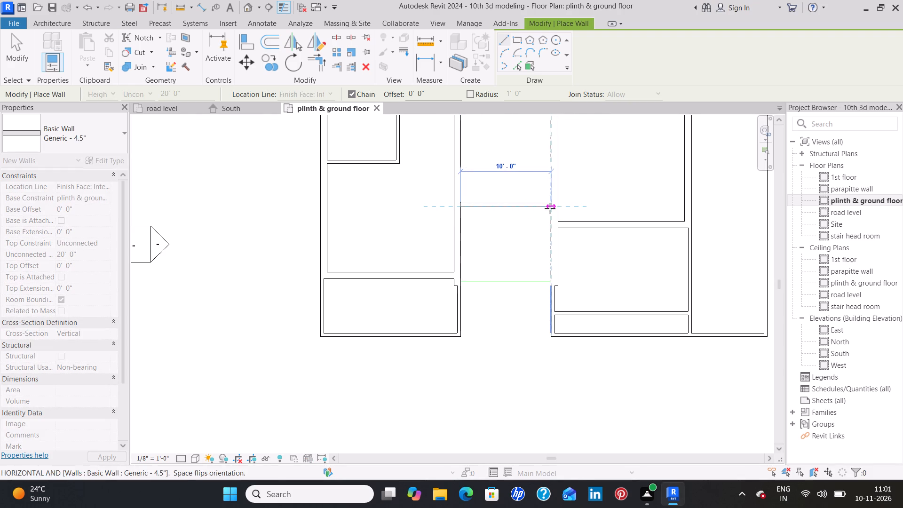
click(550, 208)
key(Escape)
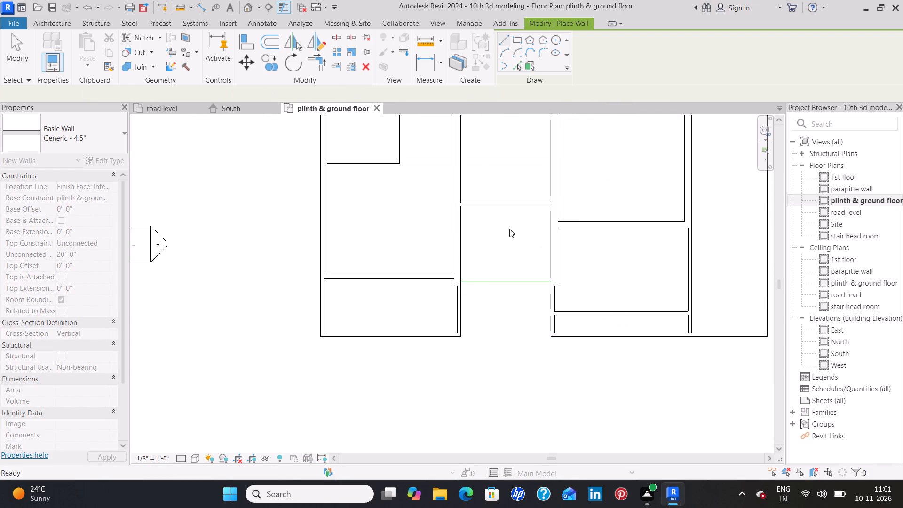
Draw a second 10'-0" Generic - 4.5" wall closing the back of the foyer, about 6'-7" behind the foyer/sitout wall.
middle_drag(485, 162, 485, 238)
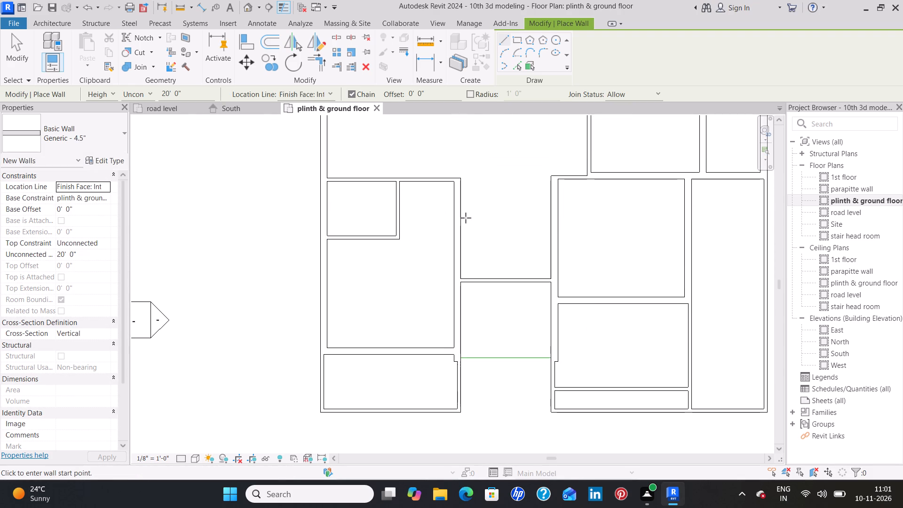
click(461, 217)
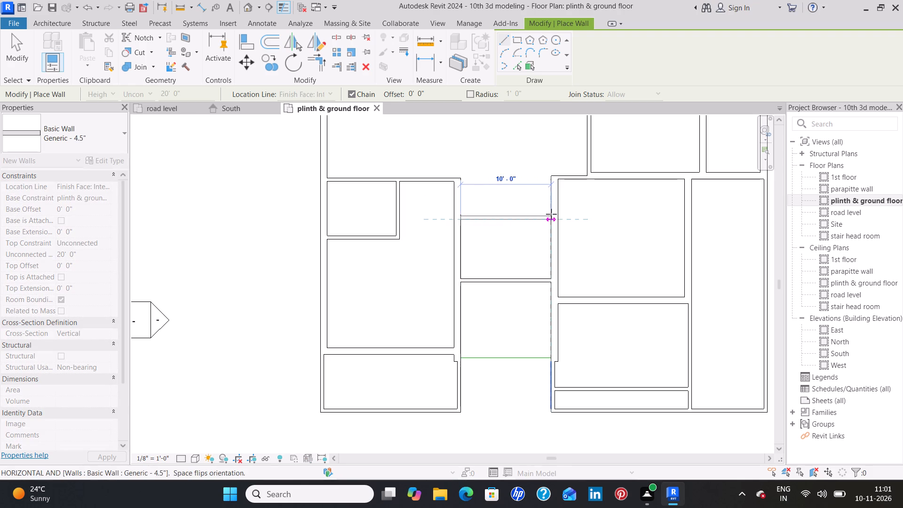
click(551, 214)
key(Escape)
key(Escape)
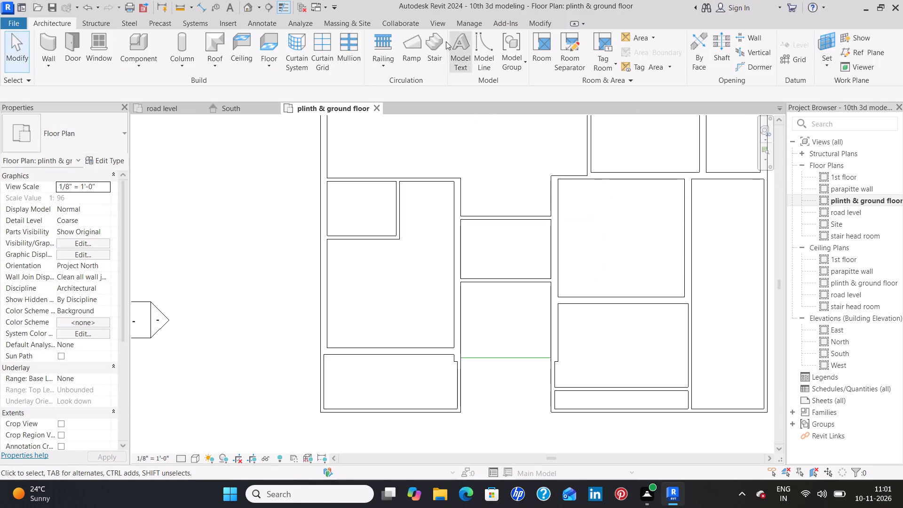
Add linear dimensions for the sitout's depth, from model line to dividing wall, and the foyer's depth between its two 4.5" walls.
click(203, 8)
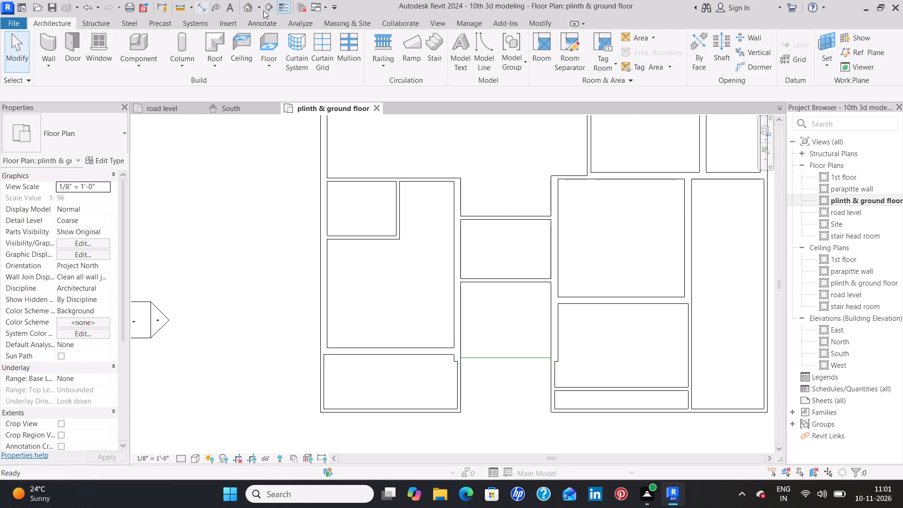
click(533, 48)
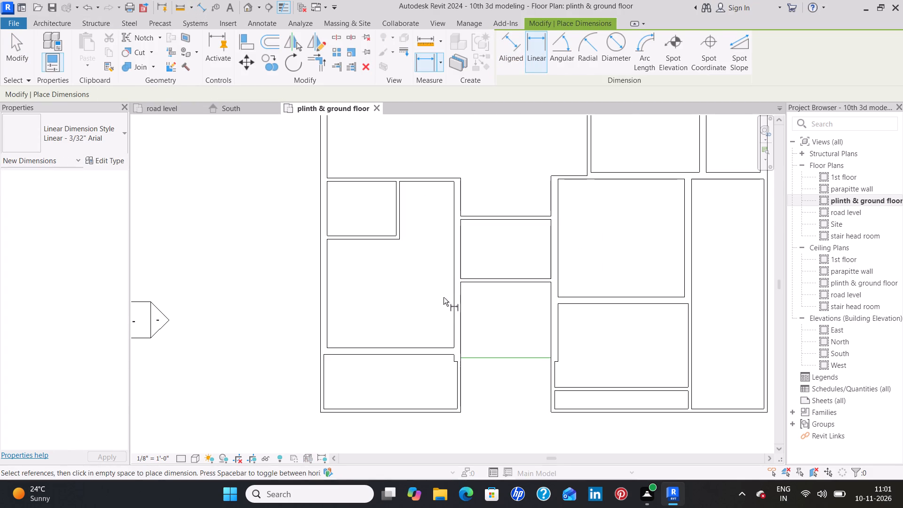
click(462, 359)
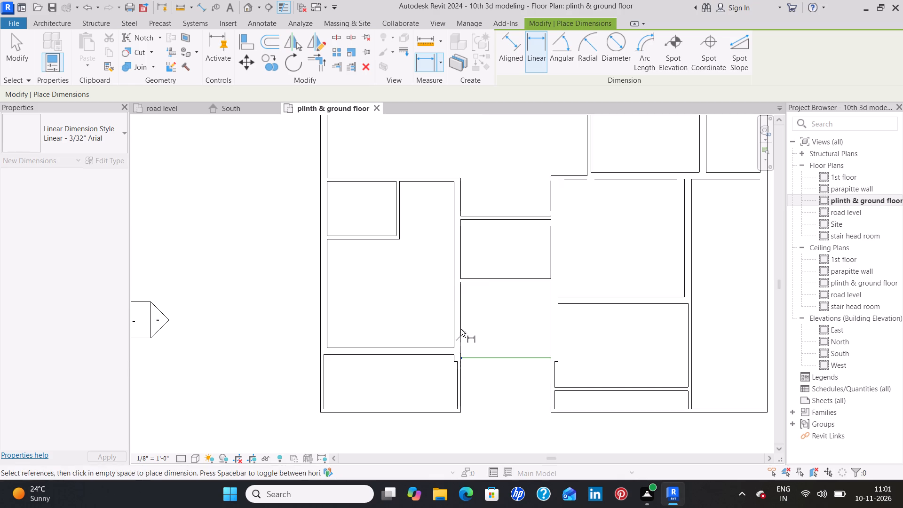
click(460, 282)
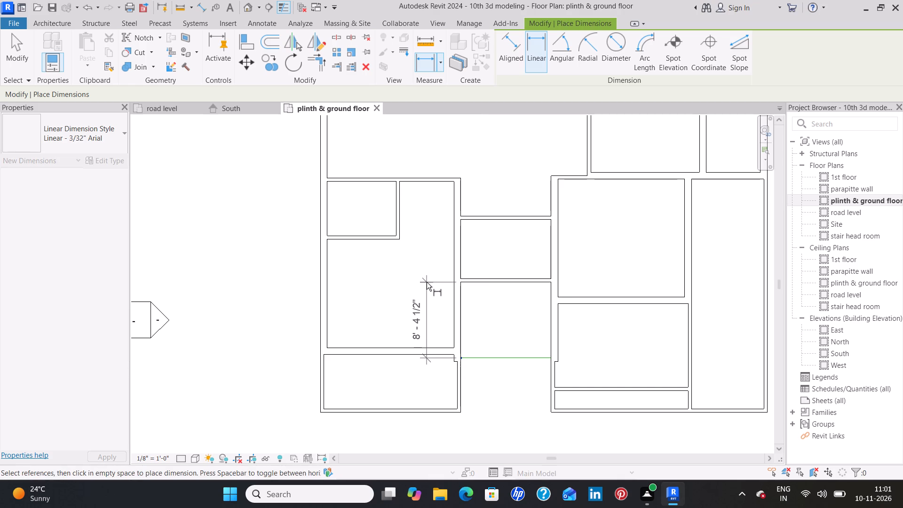
click(426, 282)
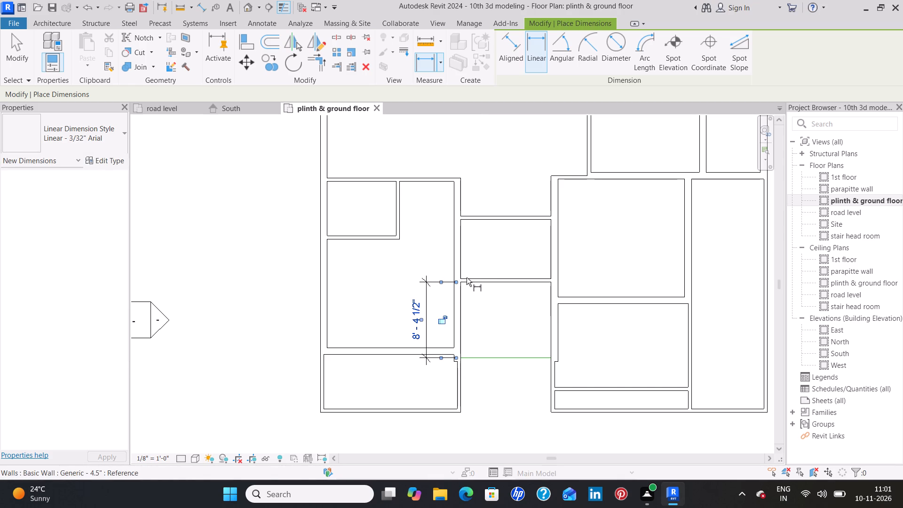
key(Escape)
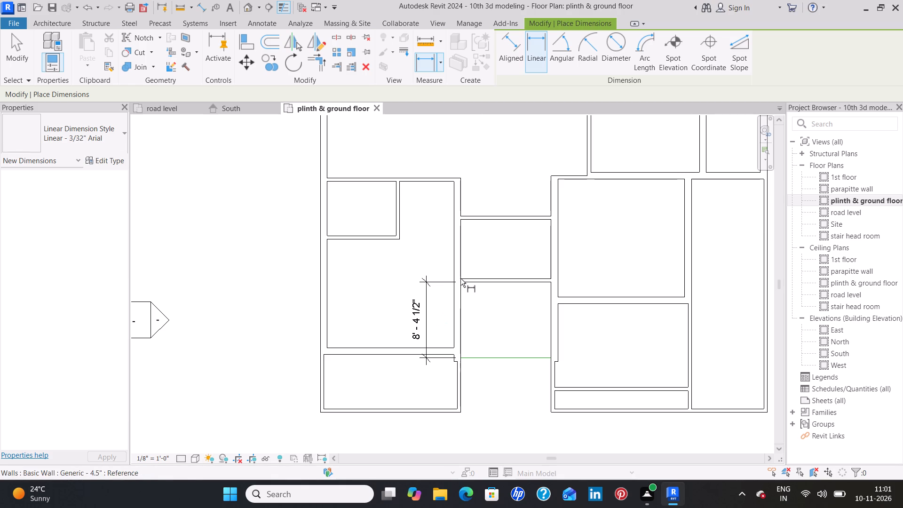
click(460, 278)
click(460, 218)
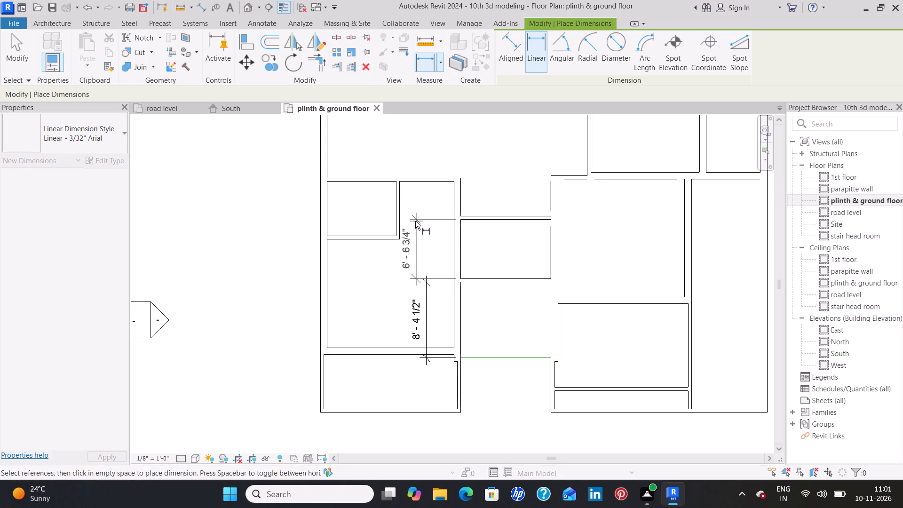
click(424, 221)
key(Escape)
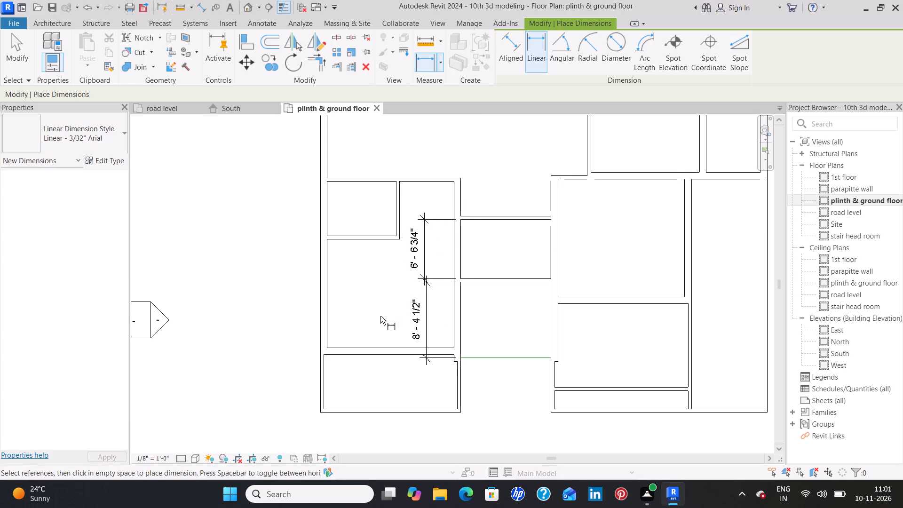
key(Escape)
Set the sitout's depth to 8'-0" by moving the 4.5" wall between foyer and sitout.
click(523, 278)
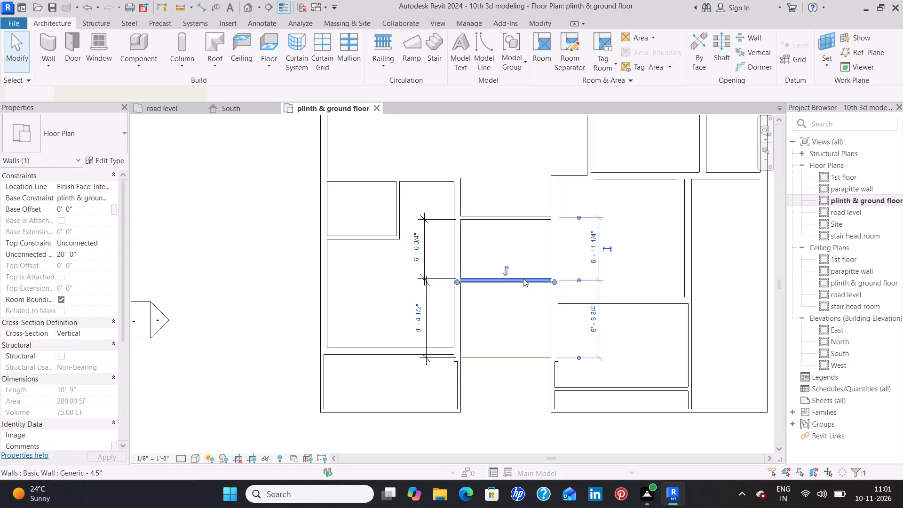
click(417, 330)
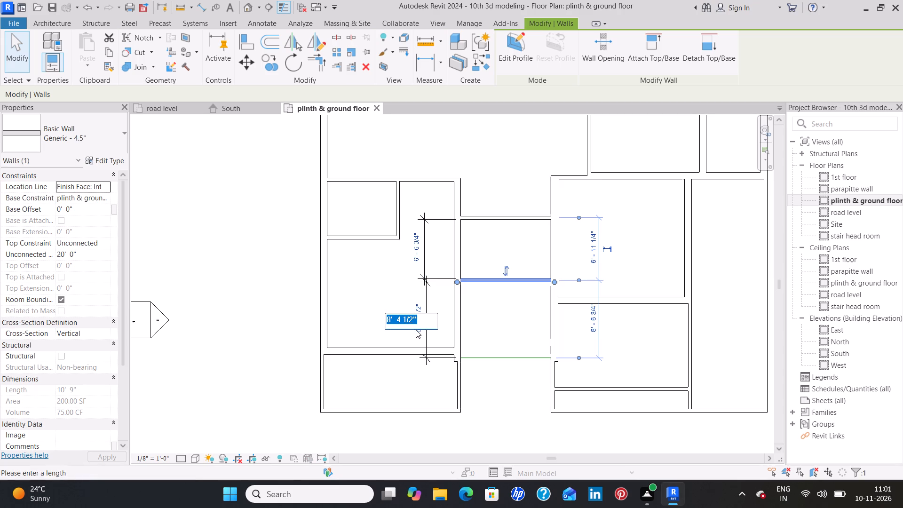
key(BackSpace)
text(8')
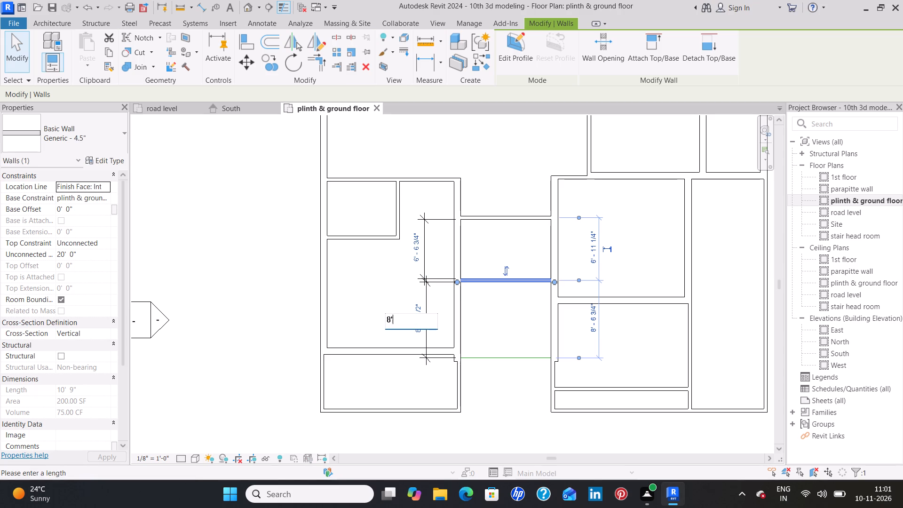
key(Return)
click(380, 294)
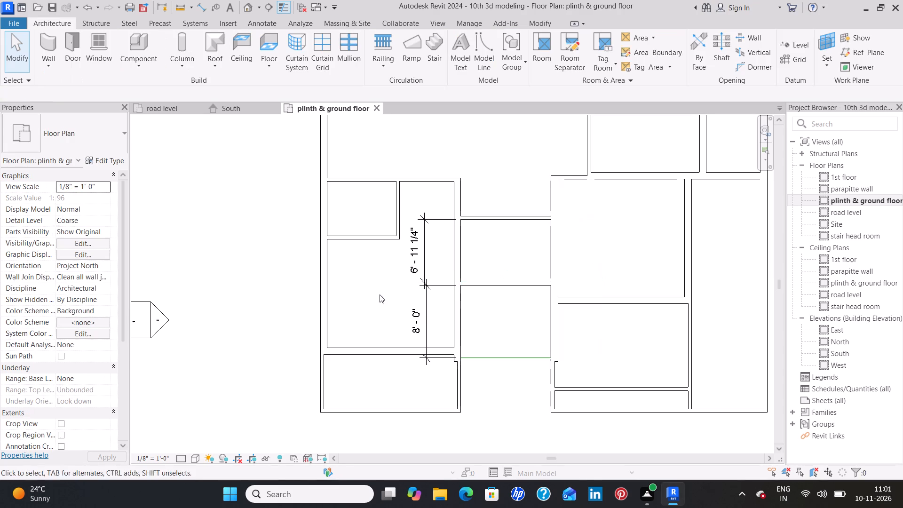
Set the foyer's depth to 8'-0" by moving the 4.5" wall at its back.
click(491, 217)
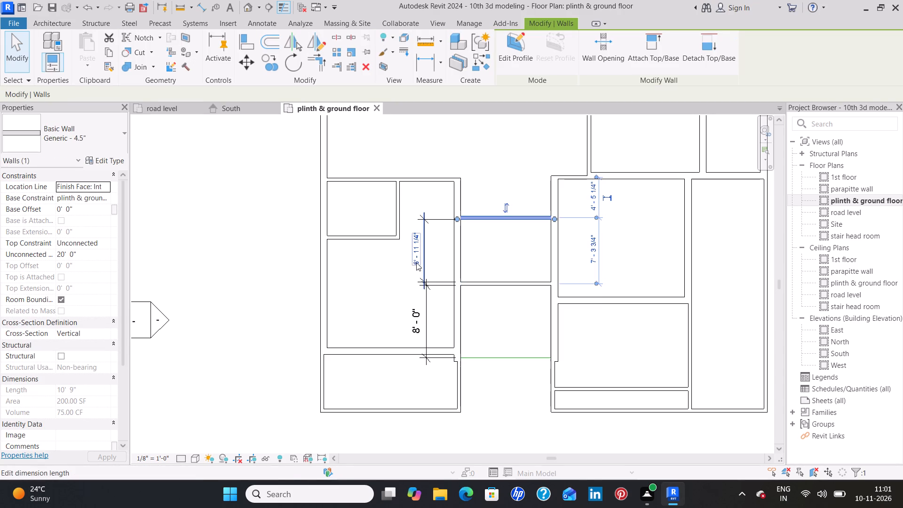
click(416, 262)
key(BackSpace)
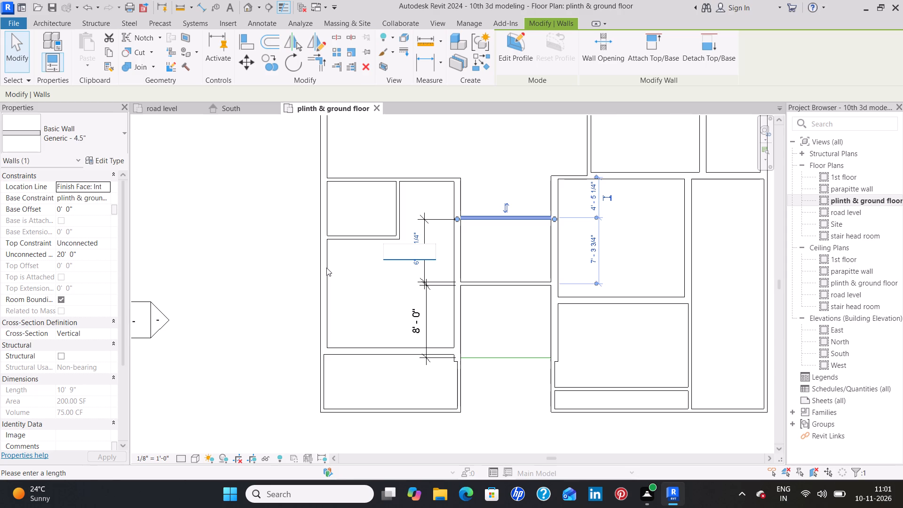
text(8')
key(Return)
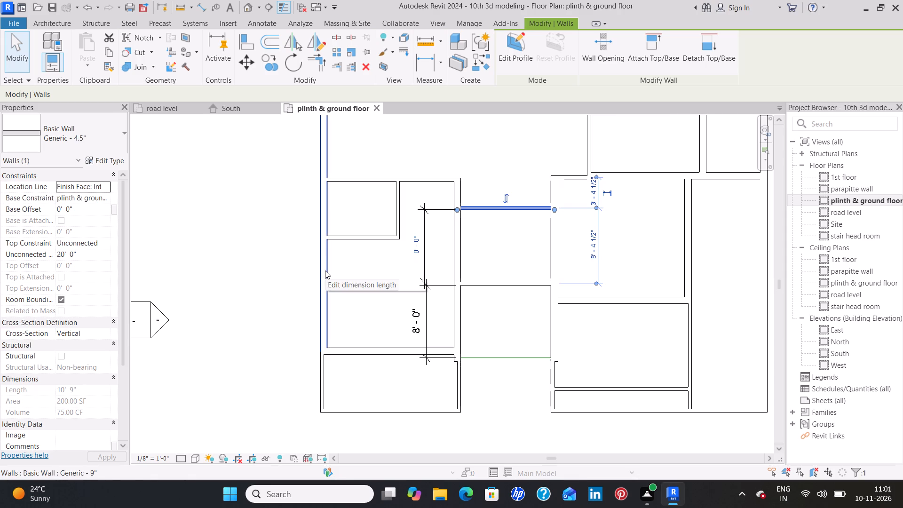
click(370, 283)
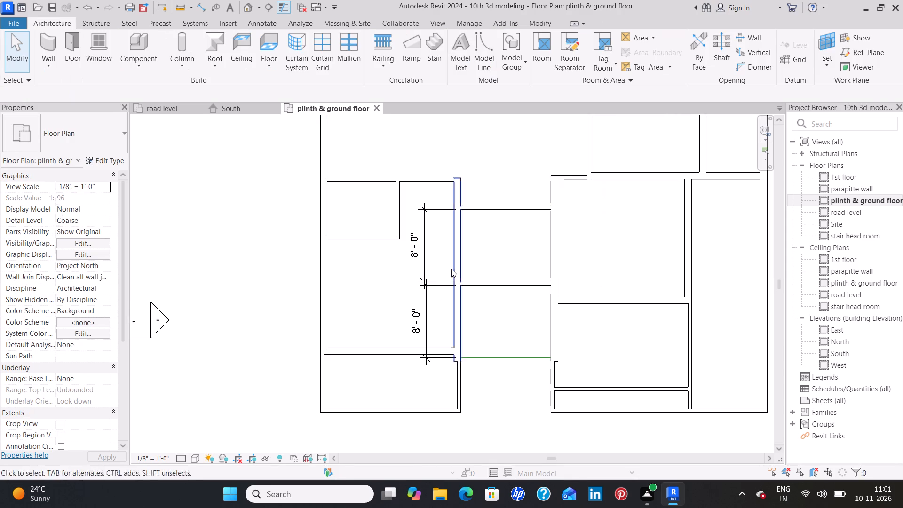
Select all the linear dimensions around the foyer and sitout and delete them.
click(423, 264)
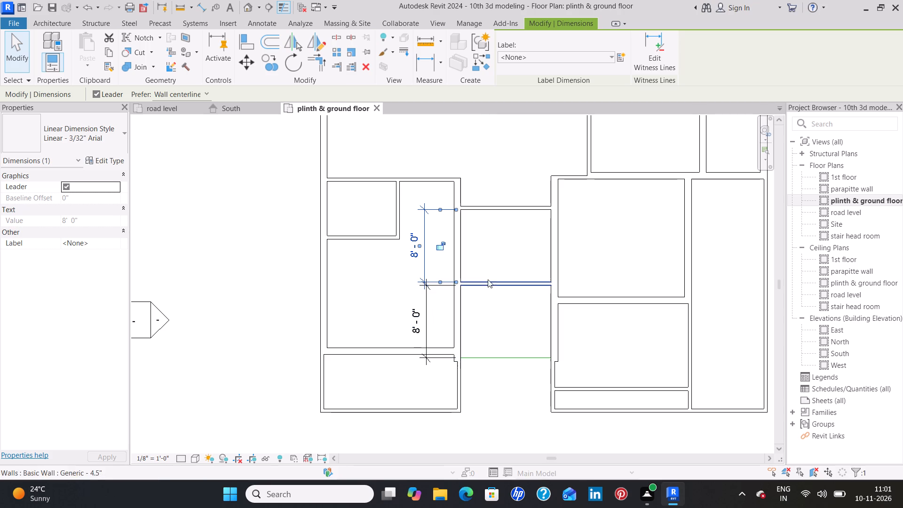
key(s)
key(a)
key(Delete)
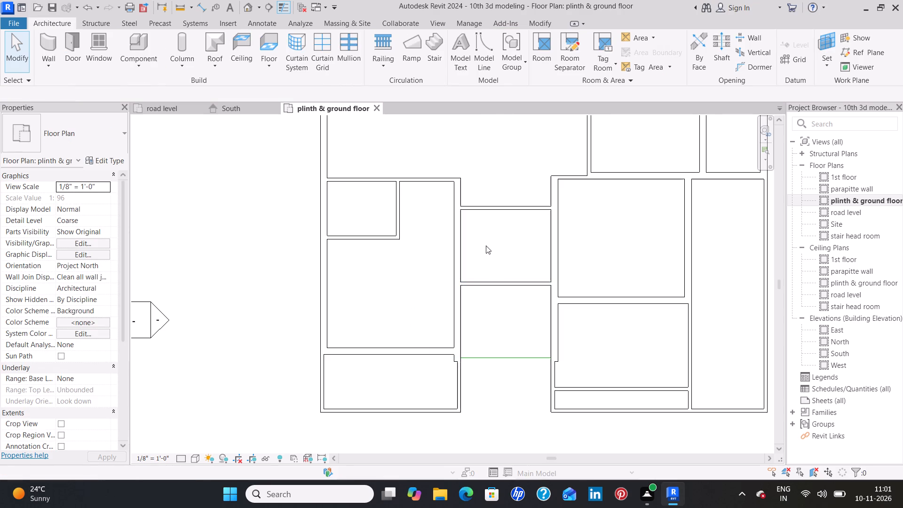
Compare the modelled ground floor walls with the room layout and sizes on the imported plan.
scroll(484, 246, down, 4)
scroll(485, 332, down, 2)
scroll(489, 327, up, 2)
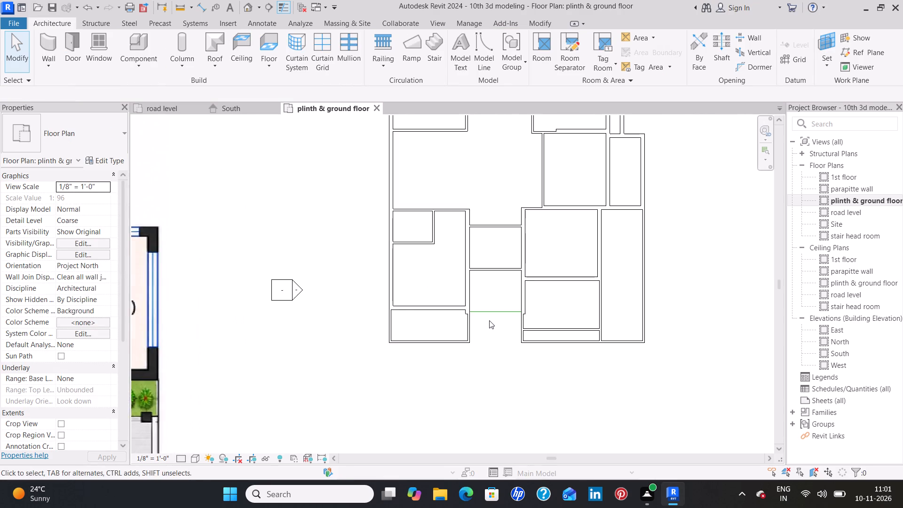
scroll(489, 320, up, 5)
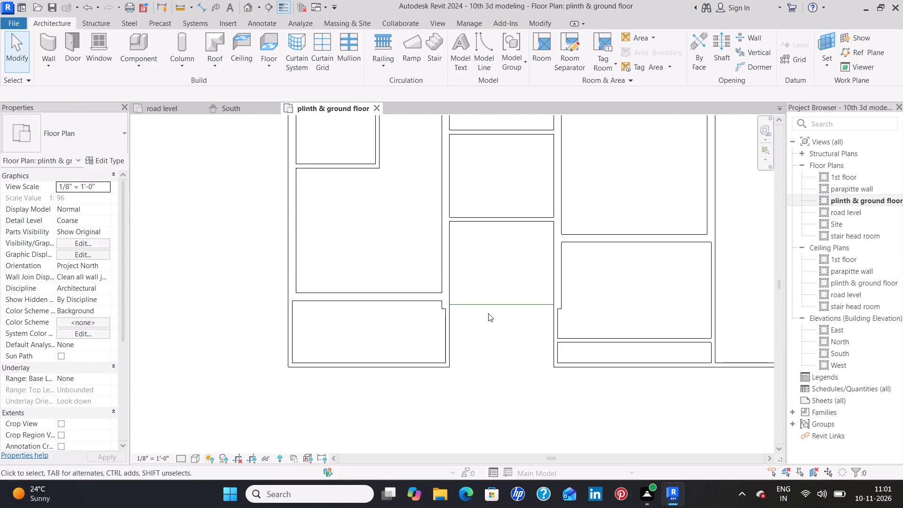
scroll(488, 313, up, 5)
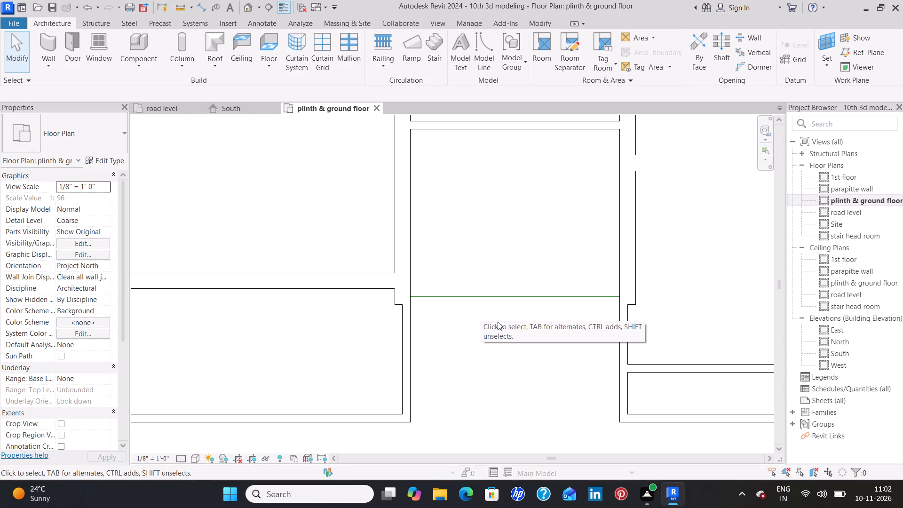
scroll(510, 314, down, 4)
middle_drag(509, 261, 500, 316)
scroll(496, 312, down, 4)
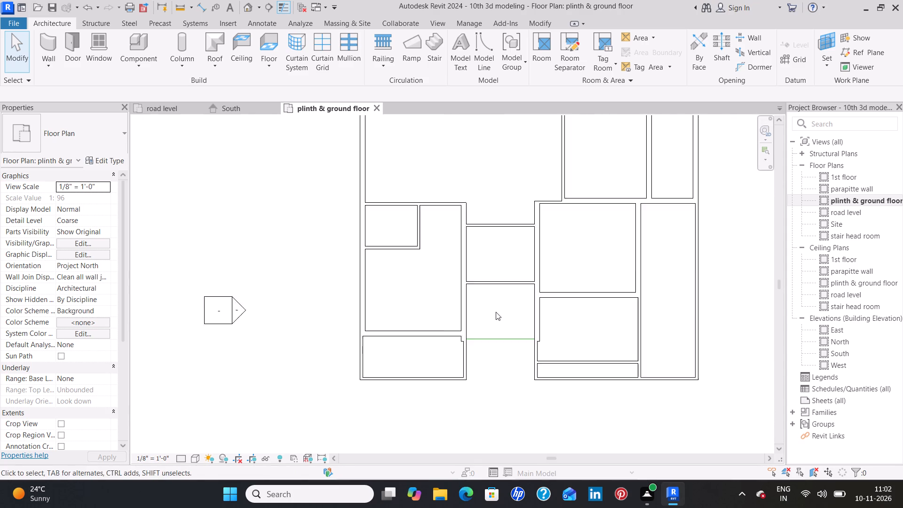
middle_drag(602, 253, 567, 326)
scroll(567, 326, down, 4)
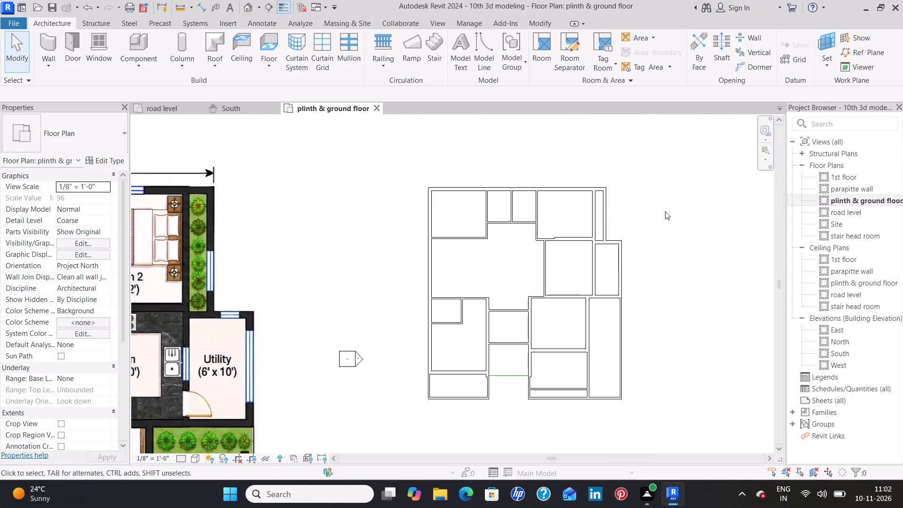
middle_drag(661, 209, 647, 228)
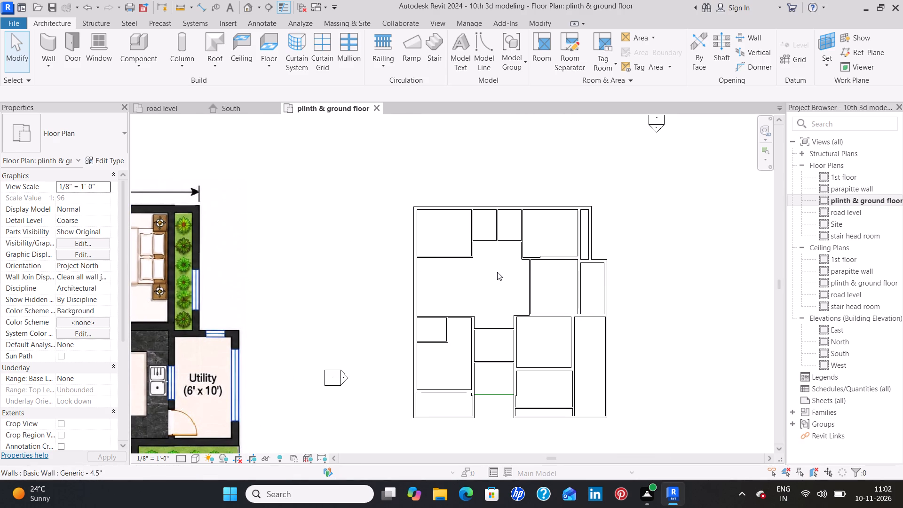
middle_drag(497, 272, 712, 244)
scroll(715, 243, down, 2)
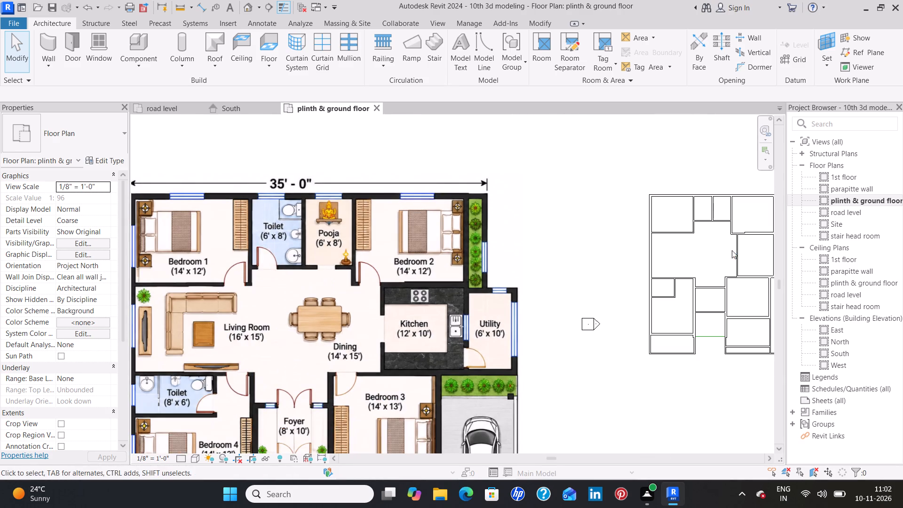
middle_drag(717, 259, 709, 261)
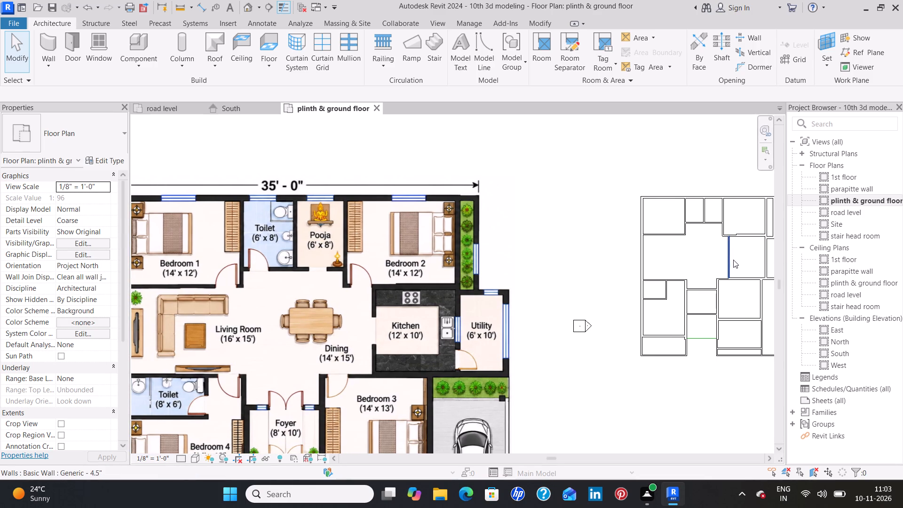
middle_drag(756, 251, 661, 282)
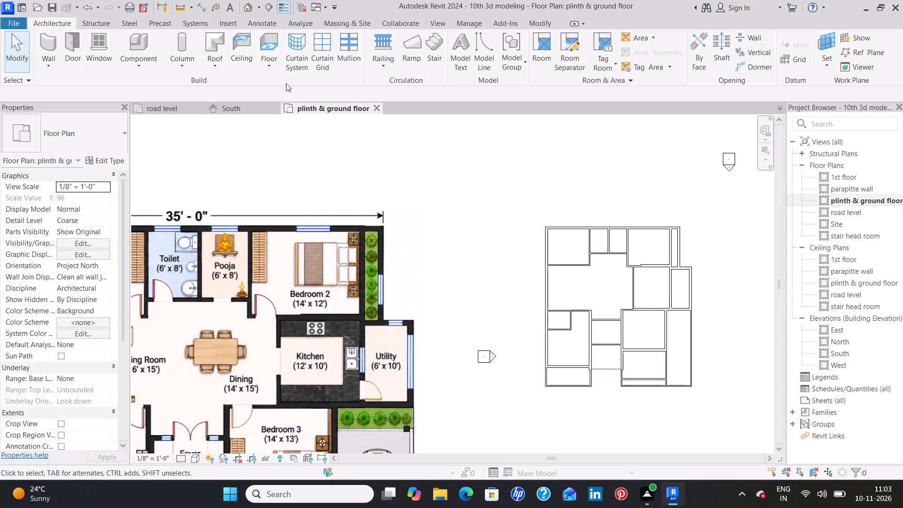
Add a linear dimension for the kitchen's clear width, between the dining-side 4.5" wall and the utility-side 9" wall.
click(201, 9)
click(541, 43)
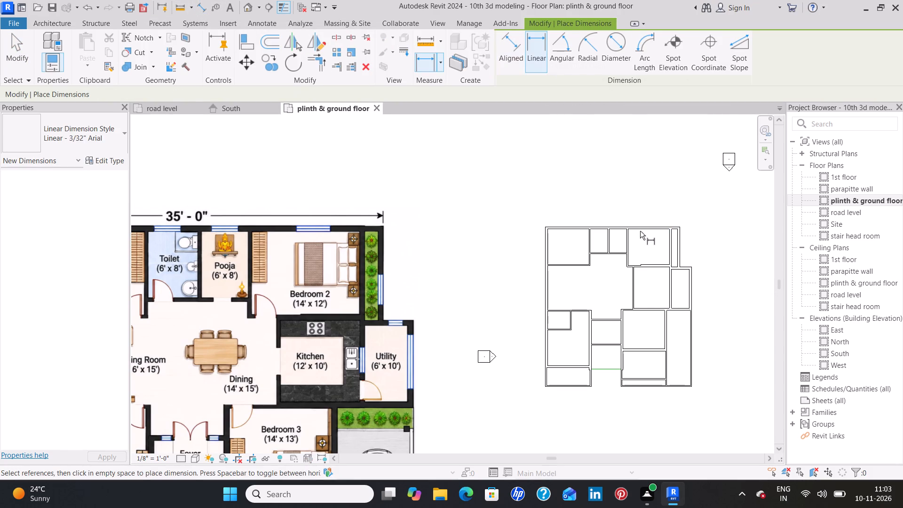
scroll(634, 278, up, 14)
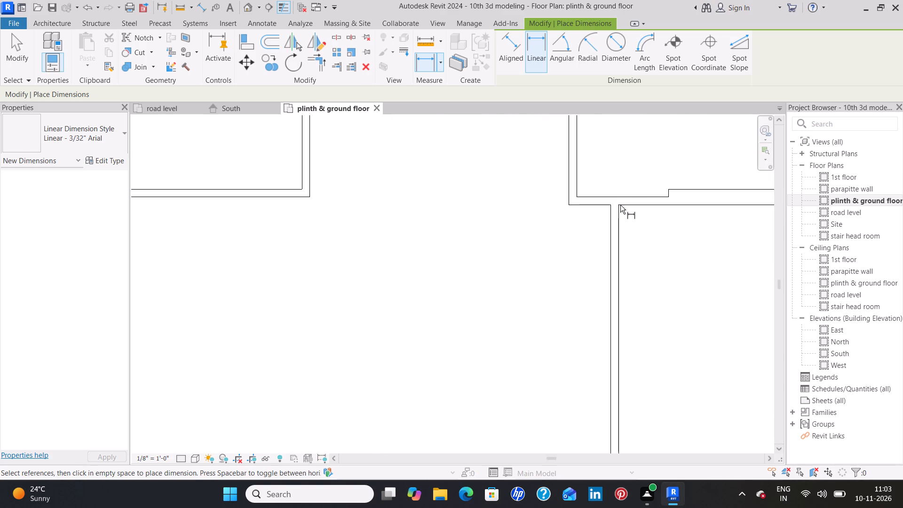
click(618, 205)
middle_drag(713, 217, 705, 222)
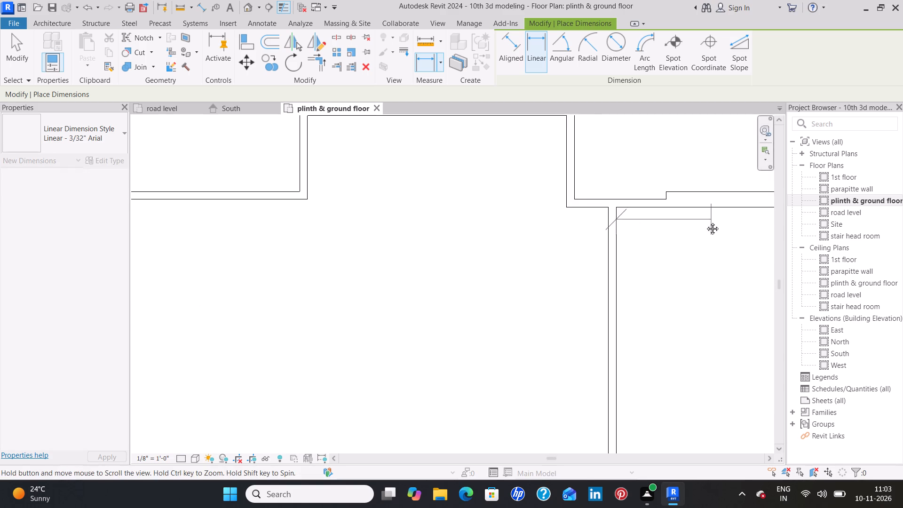
middle_drag(705, 222, 579, 246)
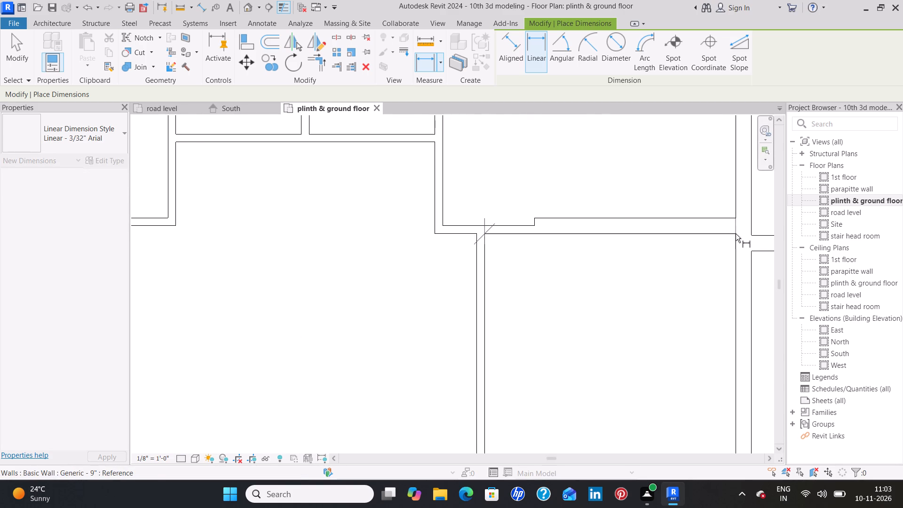
click(736, 234)
click(731, 207)
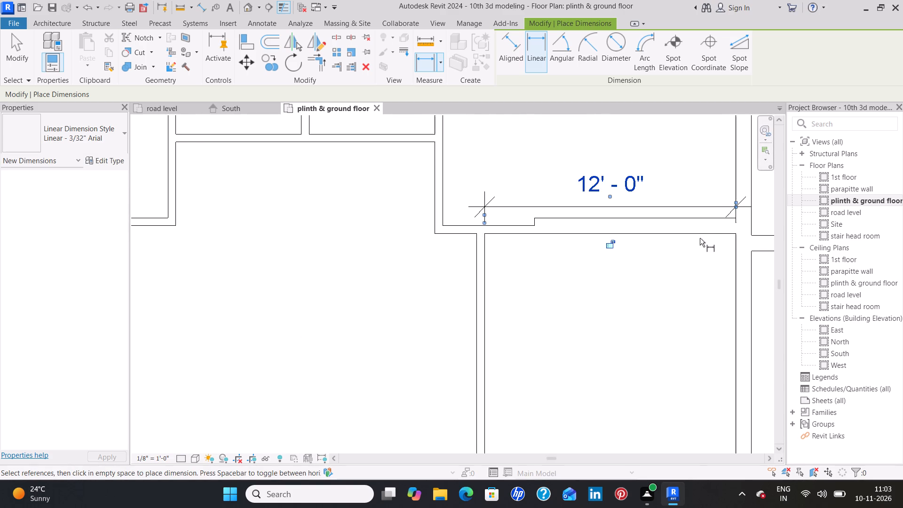
Add a linear dimension for Bedroom 2's clear width, between the pooja-side 4.5" wall and the planter-side 9" wall.
key(Escape)
key(Escape)
scroll(668, 256, down, 2)
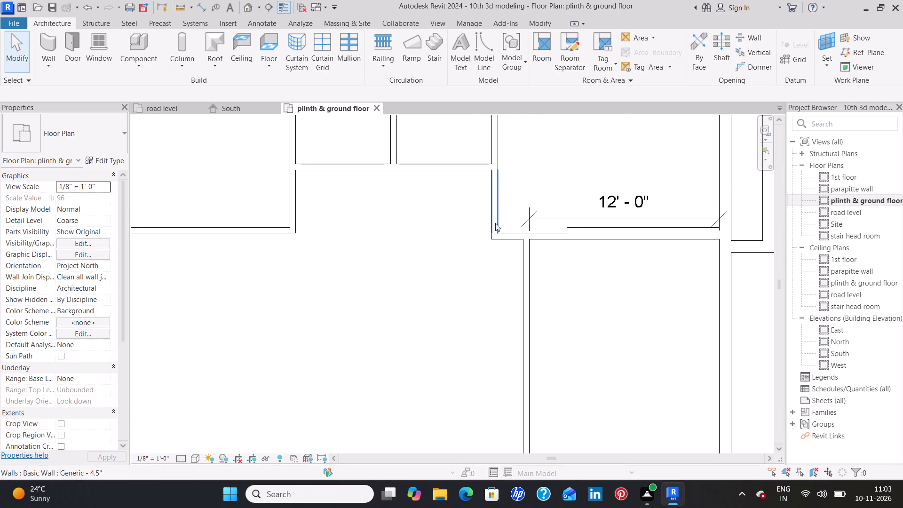
click(636, 199)
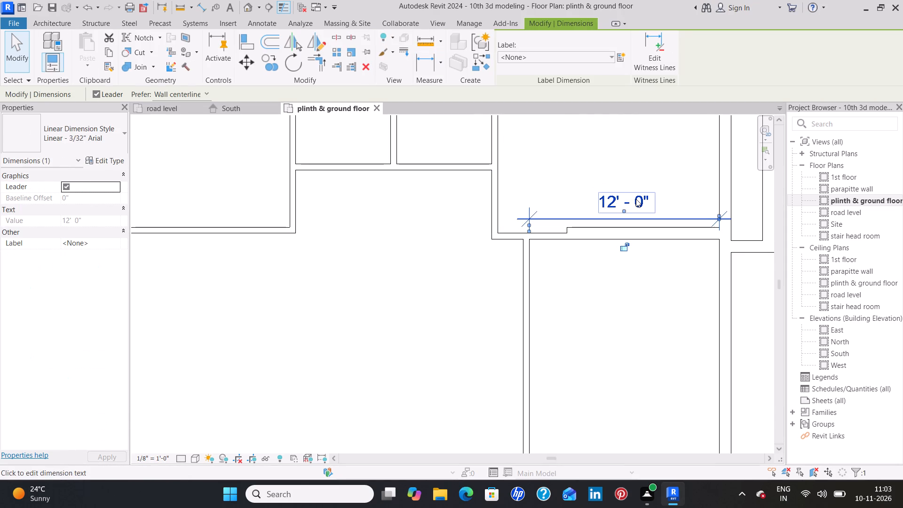
key(c)
key(s)
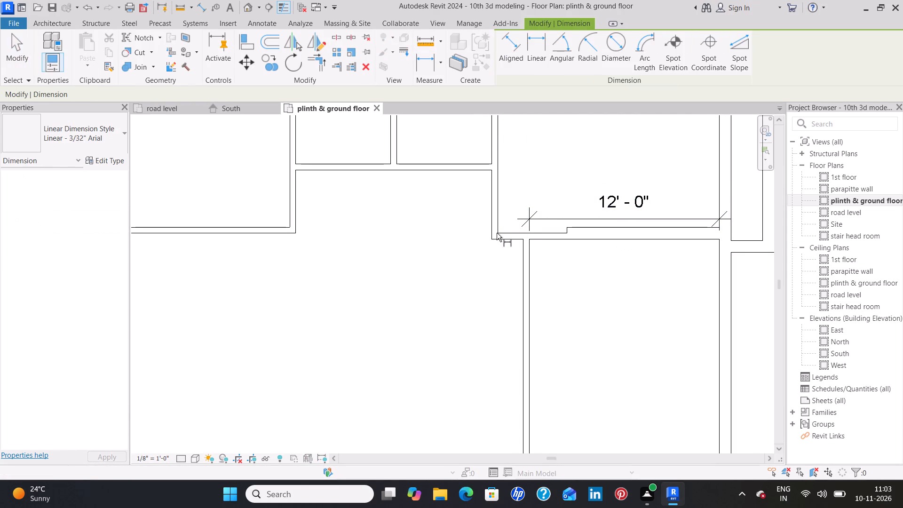
click(497, 233)
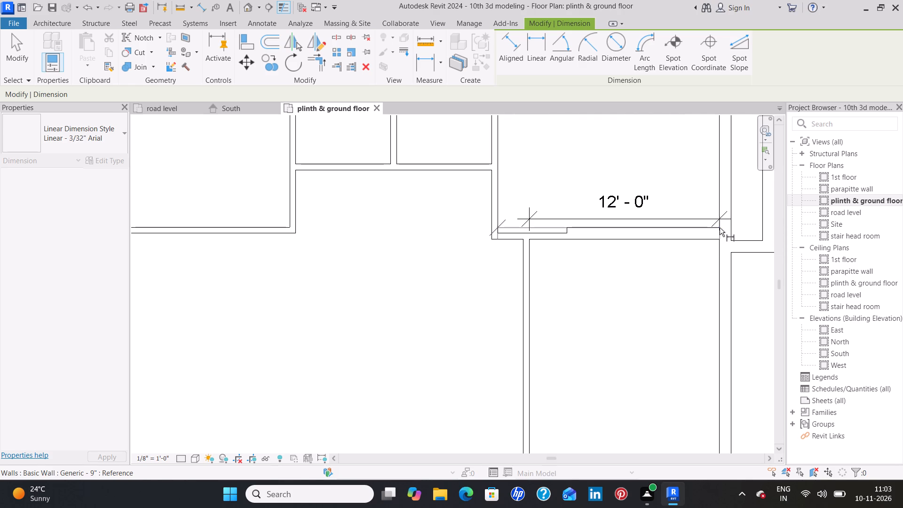
click(720, 228)
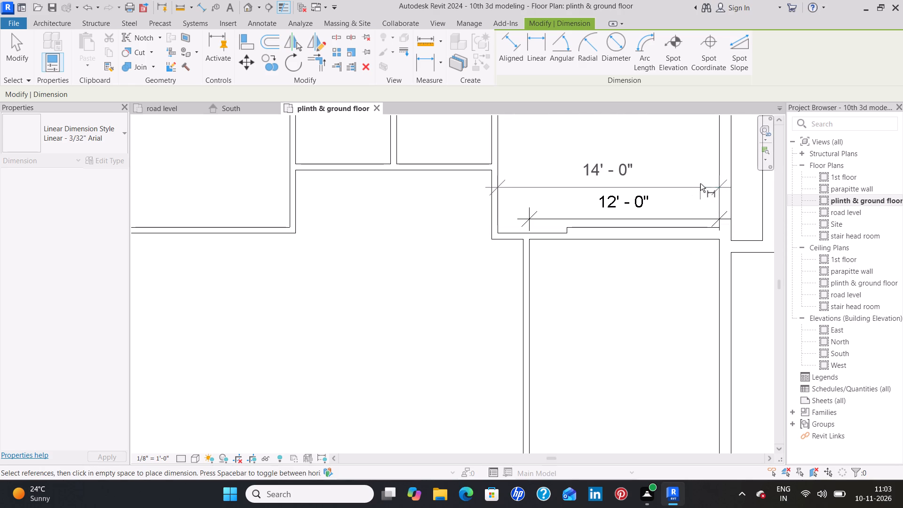
click(700, 183)
key(Escape)
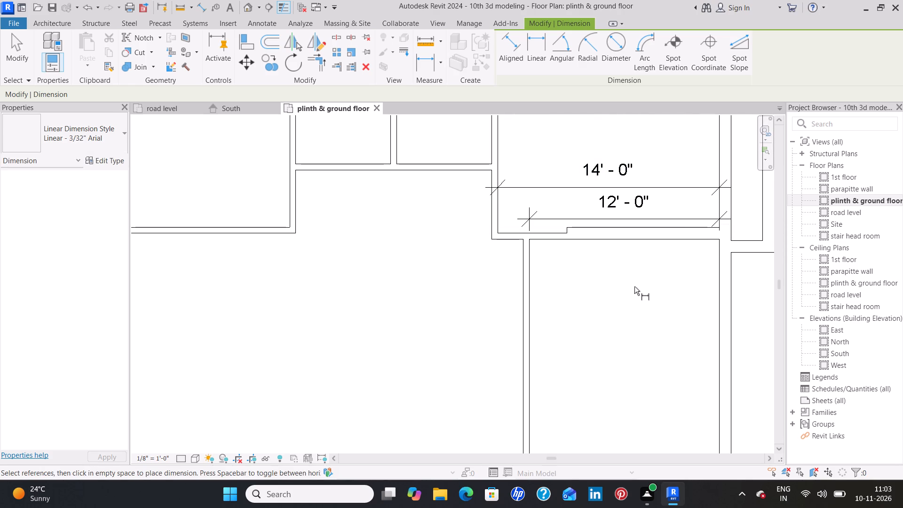
key(Escape)
Compare the modelled Bedroom 2, kitchen and dining walls with their layout and room sizes on the imported plan.
scroll(633, 284, down, 7)
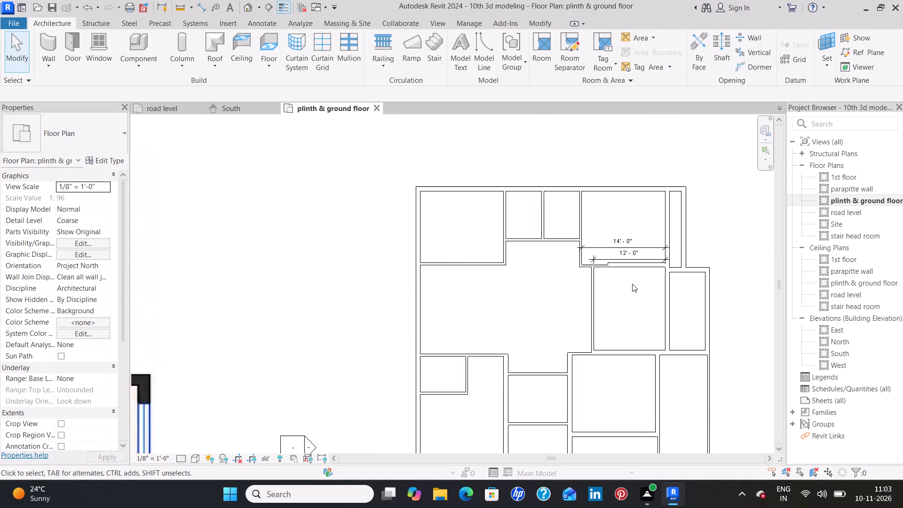
scroll(632, 284, down, 4)
middle_drag(632, 283, 699, 243)
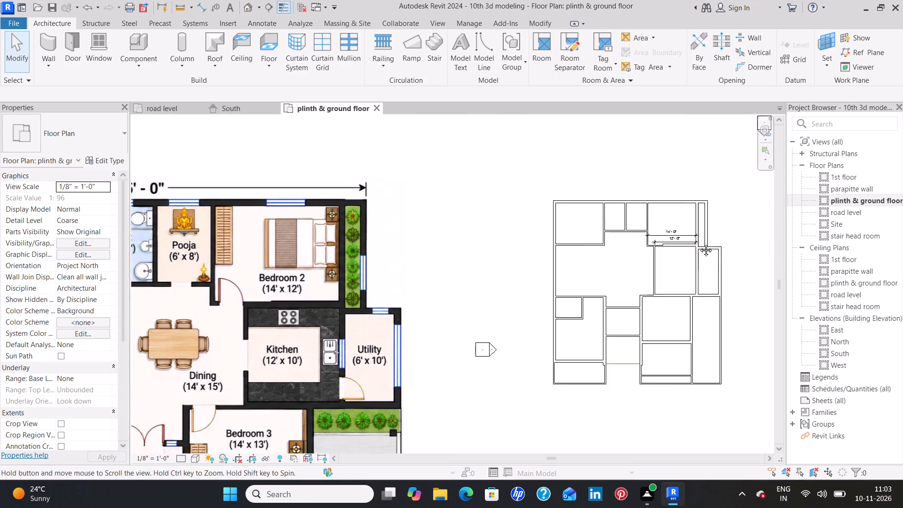
middle_drag(699, 243, 712, 238)
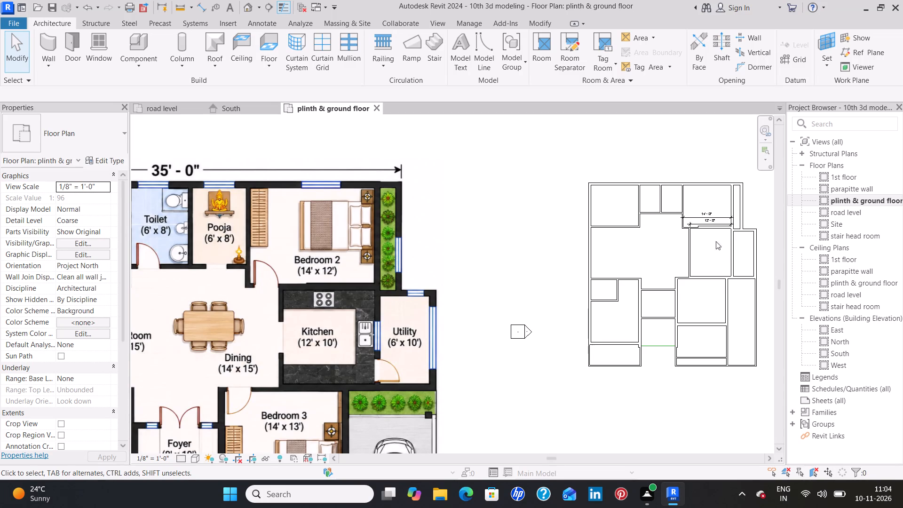
scroll(678, 230, up, 10)
middle_drag(679, 229, 498, 331)
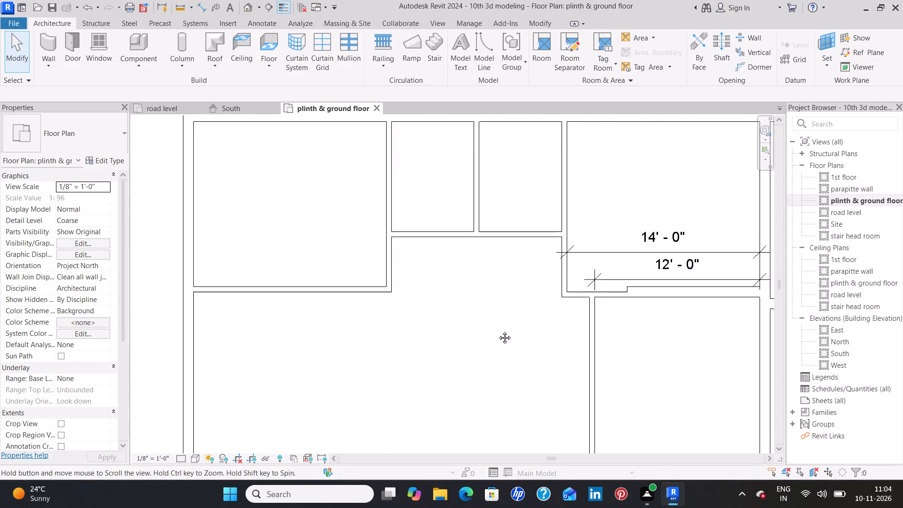
middle_drag(498, 331, 461, 351)
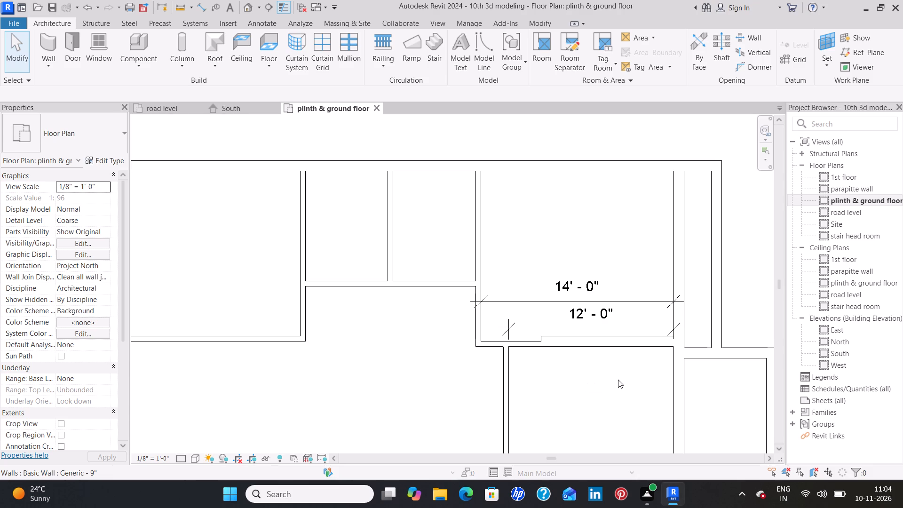
scroll(513, 383, down, 8)
scroll(430, 387, down, 3)
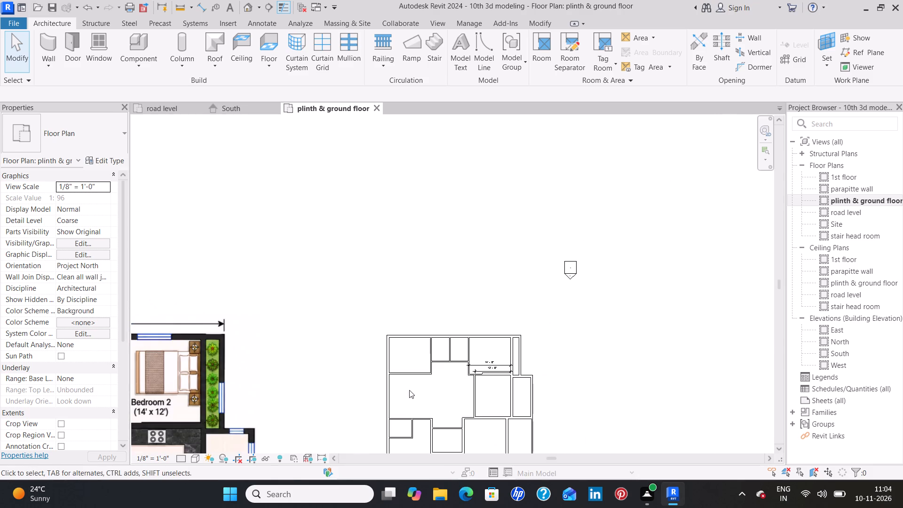
middle_drag(409, 390, 764, 236)
scroll(474, 272, up, 3)
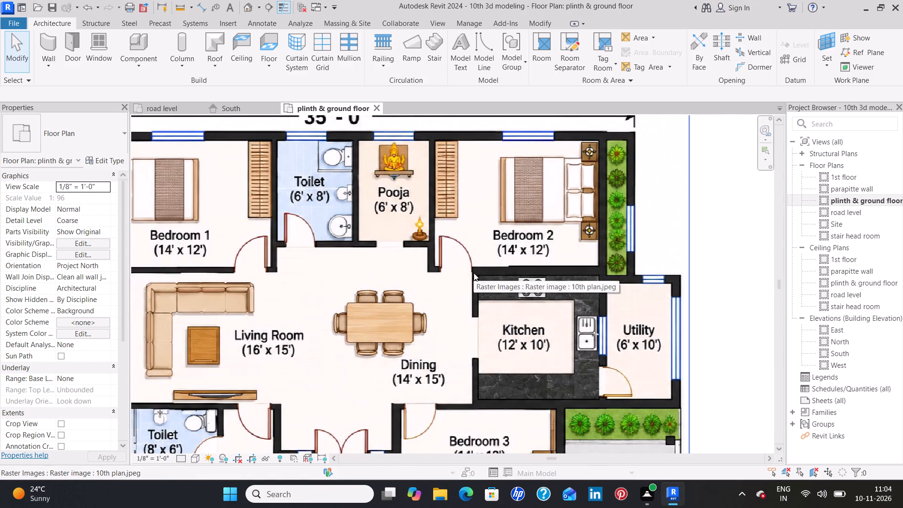
middle_drag(472, 296, 568, 265)
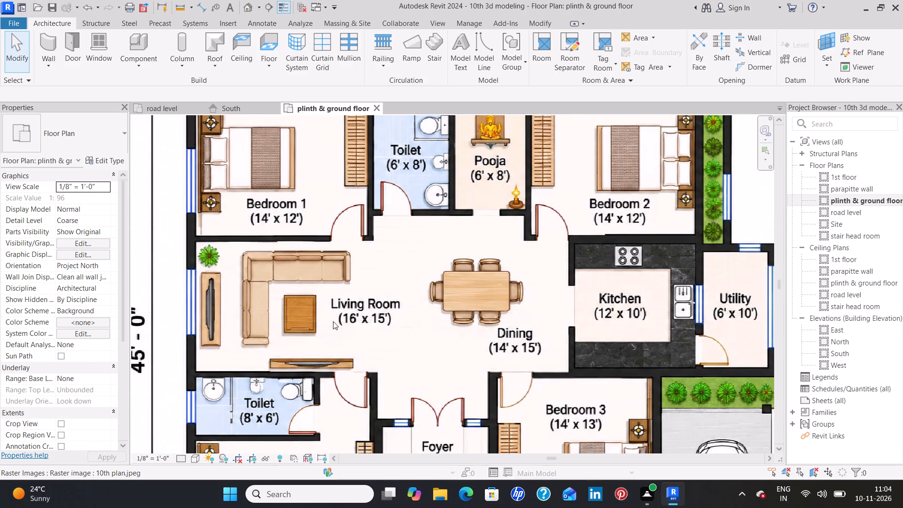
middle_drag(609, 252, 587, 262)
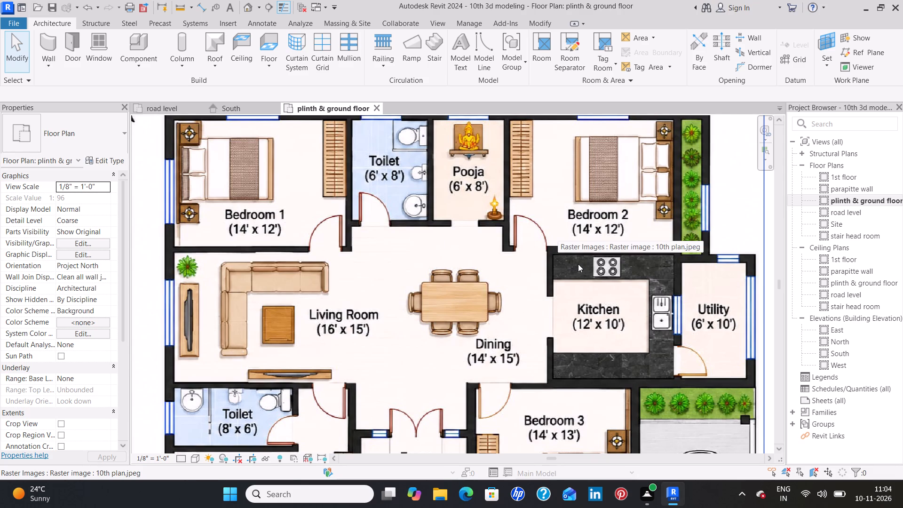
middle_drag(578, 264, 347, 275)
middle_drag(672, 230, 397, 276)
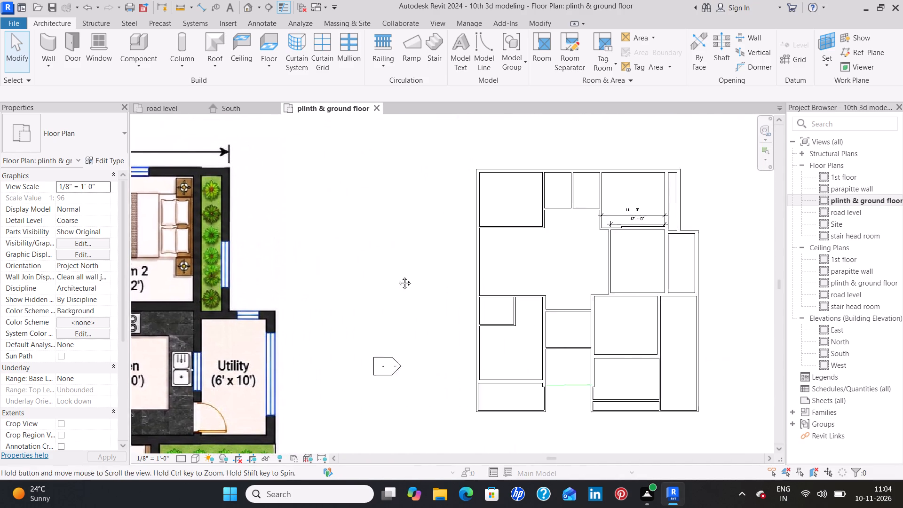
middle_drag(397, 276, 373, 276)
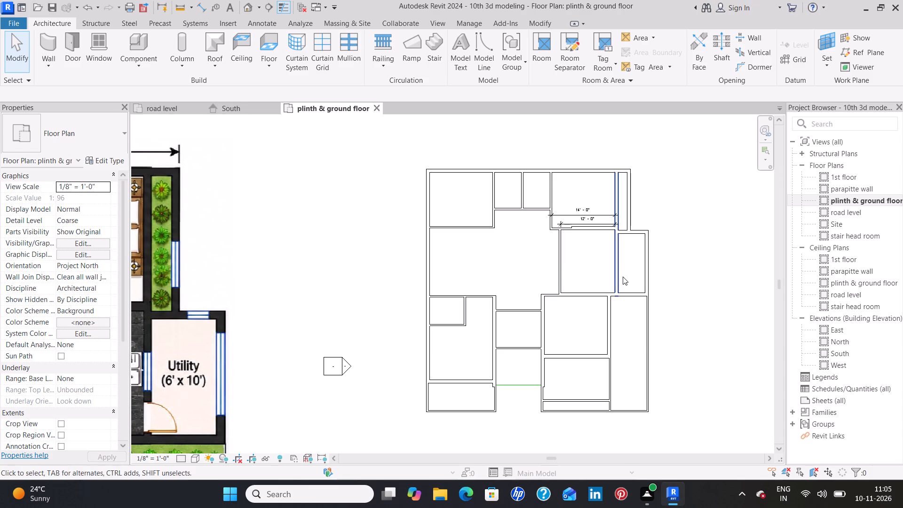
Move the 4.5" wall between dining and kitchen toward the utility until the kitchen's clear width is 10'-0".
middle_drag(603, 274, 601, 274)
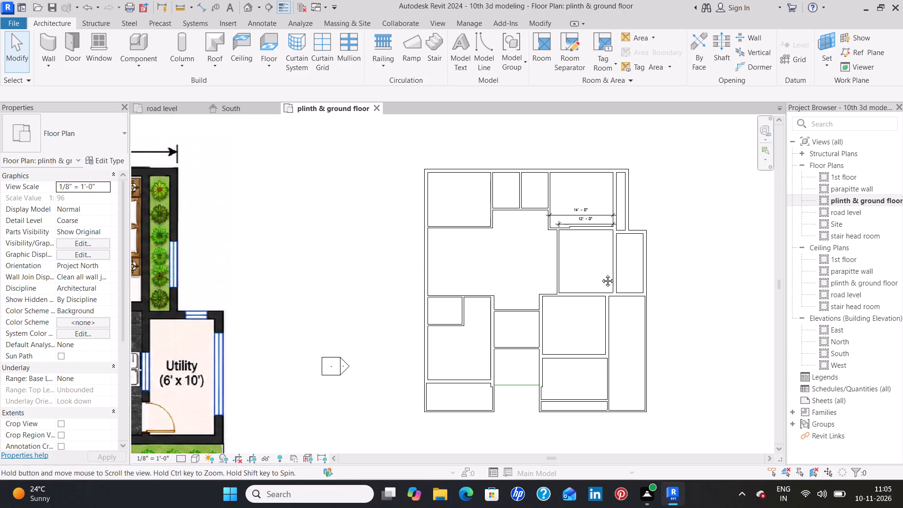
middle_drag(601, 274, 584, 283)
scroll(584, 269, up, 9)
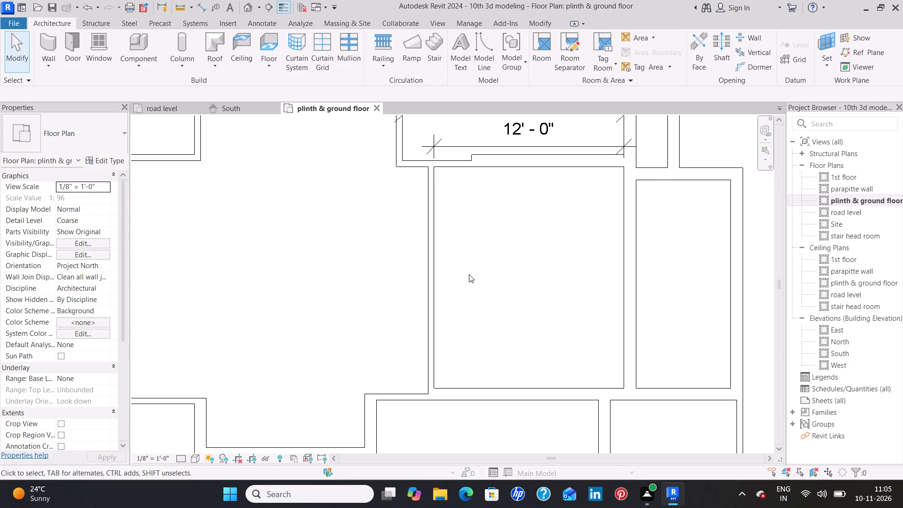
click(436, 279)
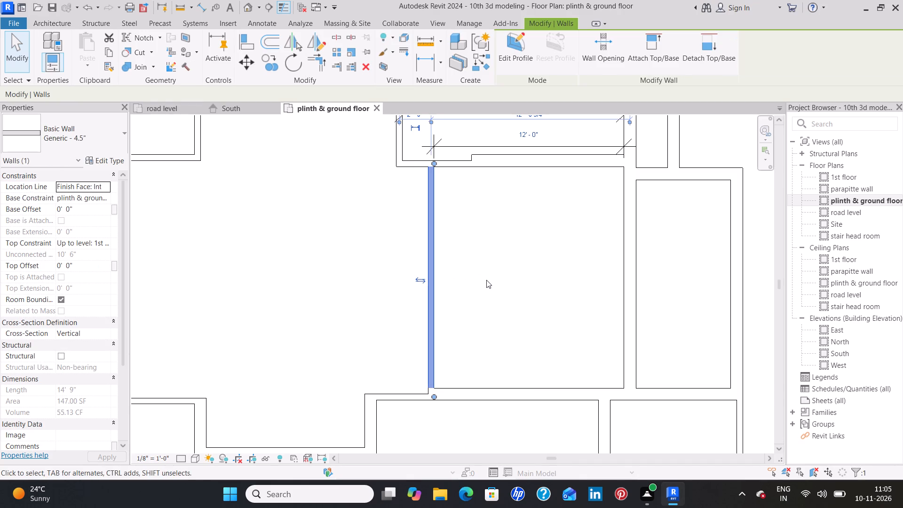
key(Right)
key(Right)
key(Right)
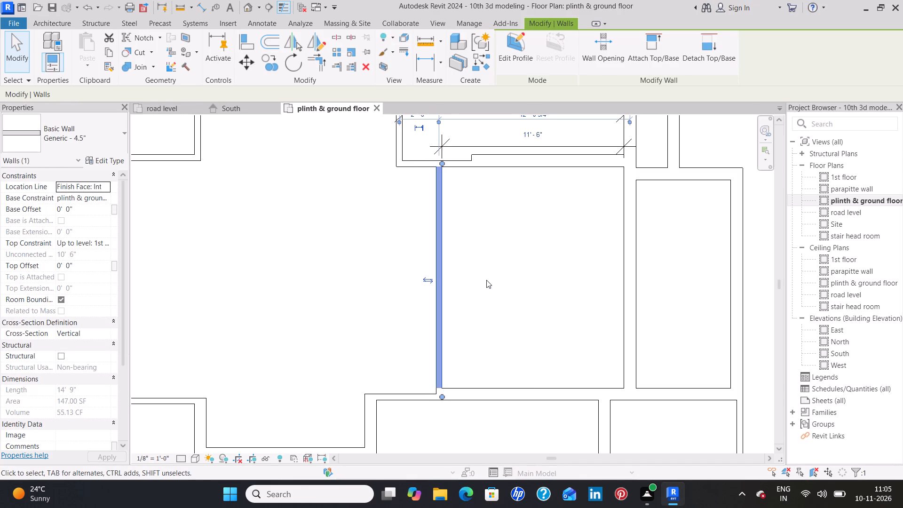
key(Right)
key(Right)
key(Right)
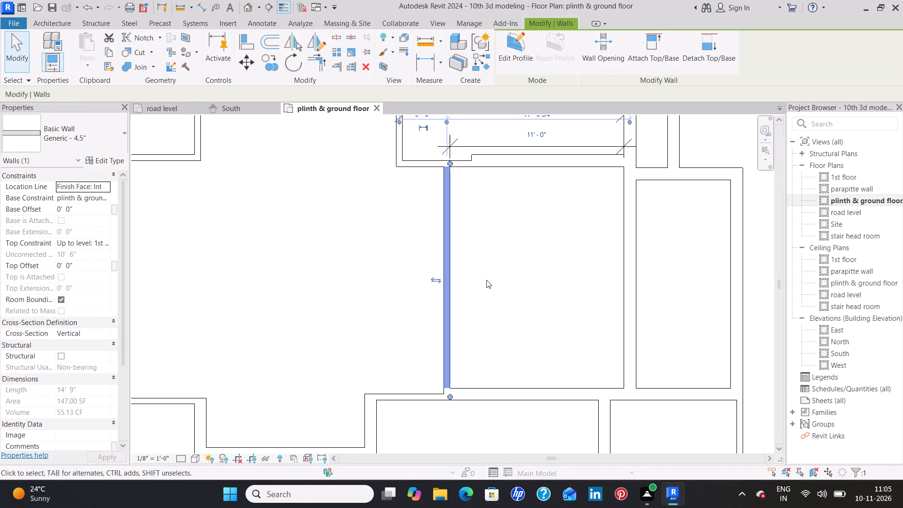
key(Right)
key(Right)
key(Right)
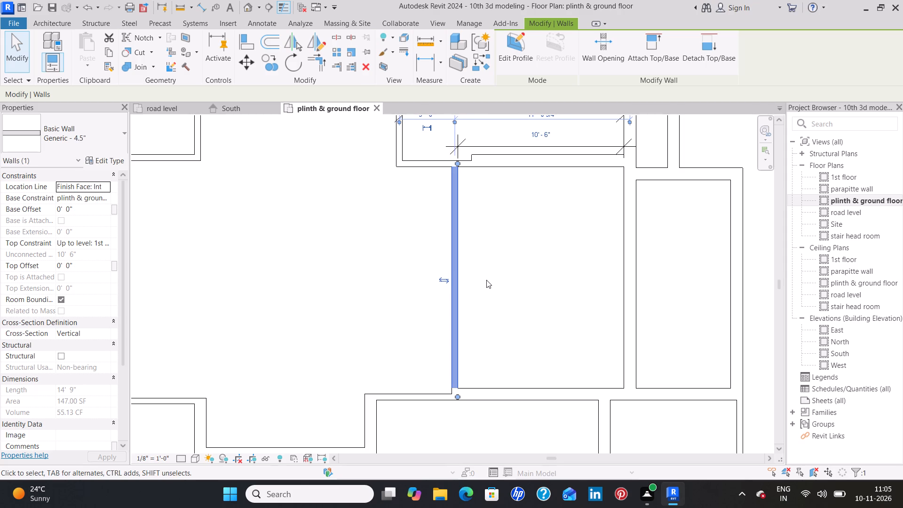
key(Right)
key(Right)
key(Right)
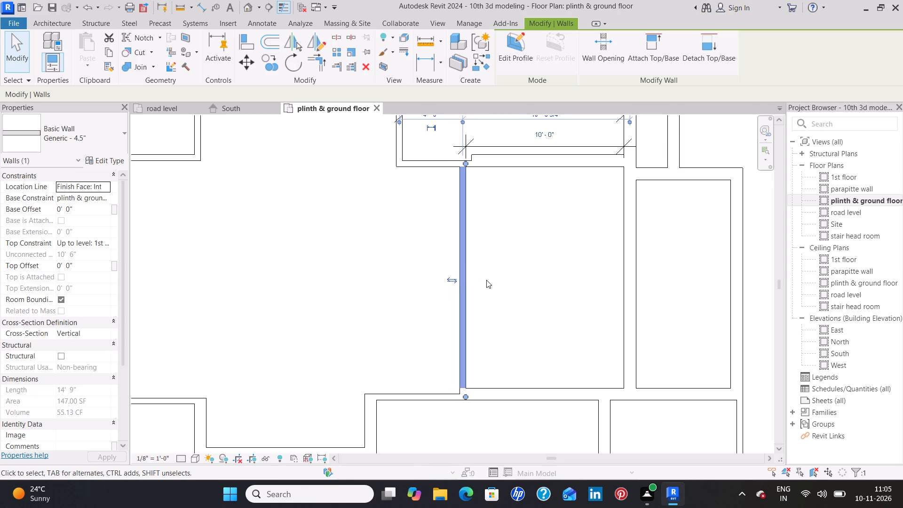
click(497, 262)
Select all the linear dimensions above the kitchen and in Bedroom 2 and delete them.
middle_drag(515, 258, 507, 273)
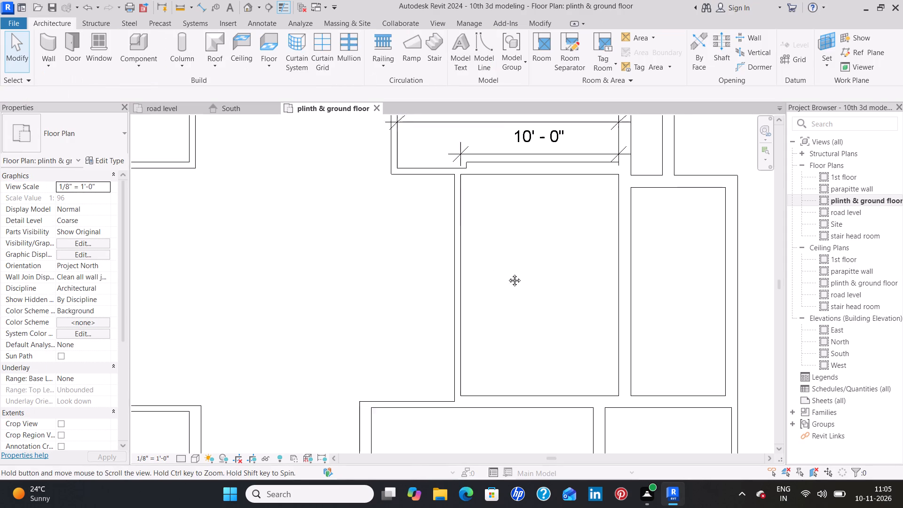
middle_drag(507, 273, 485, 357)
scroll(486, 357, down, 3)
middle_drag(506, 356, 515, 297)
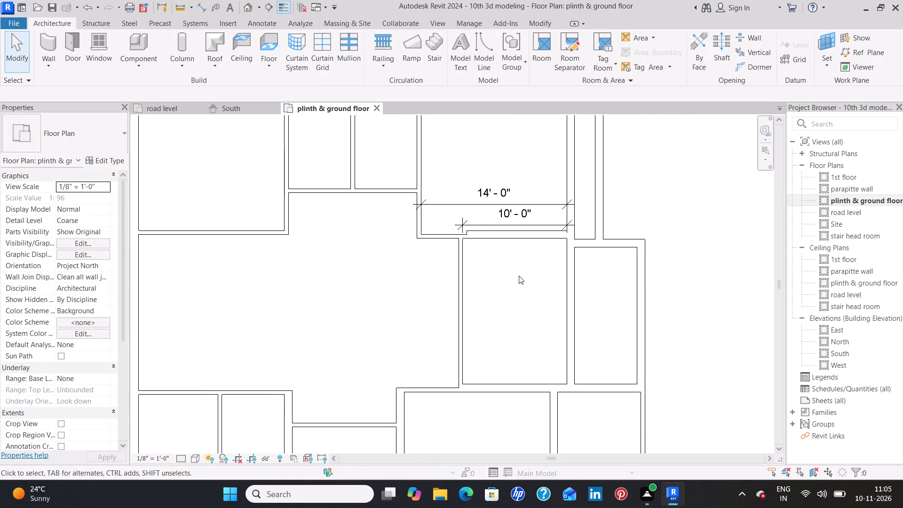
scroll(519, 276, down, 9)
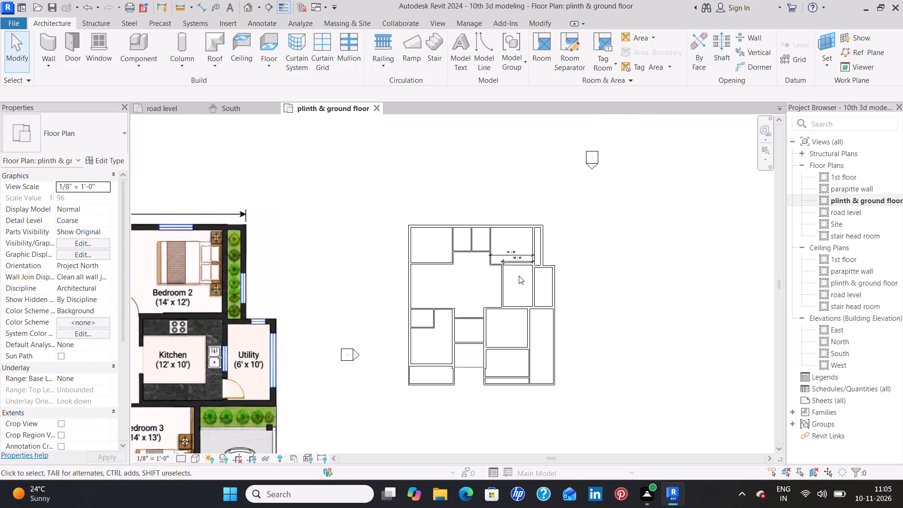
scroll(519, 276, up, 12)
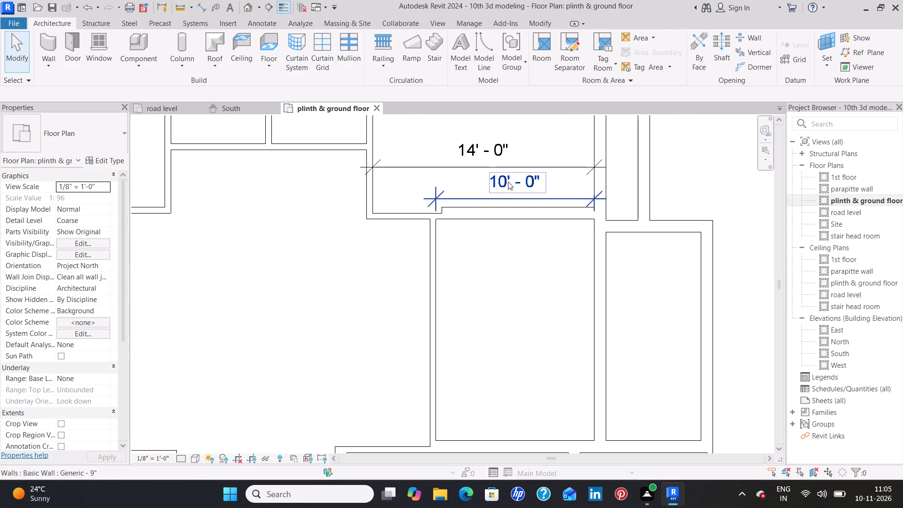
click(508, 182)
text(sa)
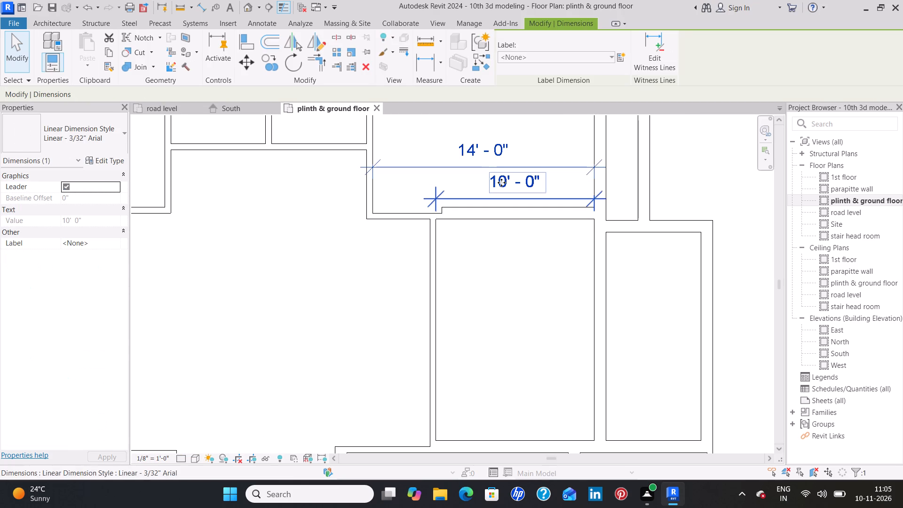
key(Delete)
Compare the modelled ground floor walls with the living, dining, kitchen and toilet layout on the imported plan.
scroll(501, 183, down, 6)
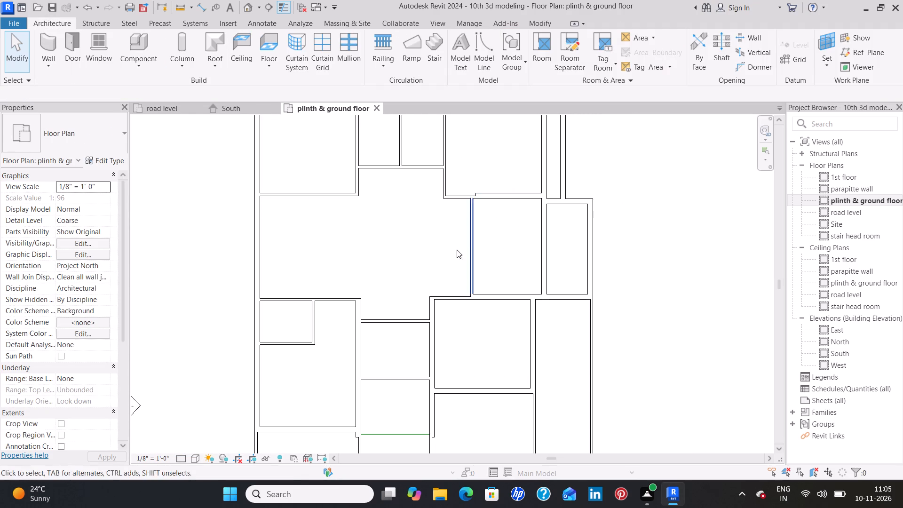
middle_drag(425, 265, 474, 267)
scroll(489, 266, down, 3)
middle_drag(471, 270, 554, 260)
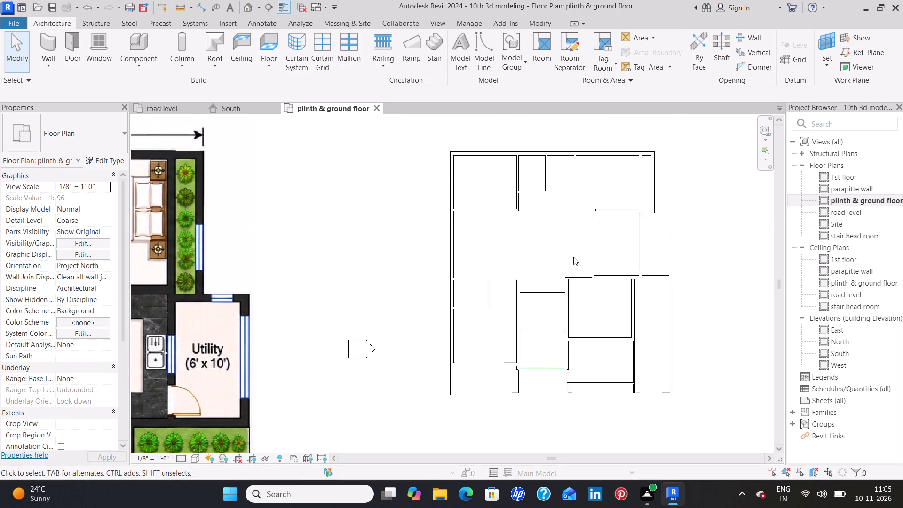
scroll(574, 257, down, 3)
middle_drag(547, 260, 574, 258)
scroll(584, 256, down, 2)
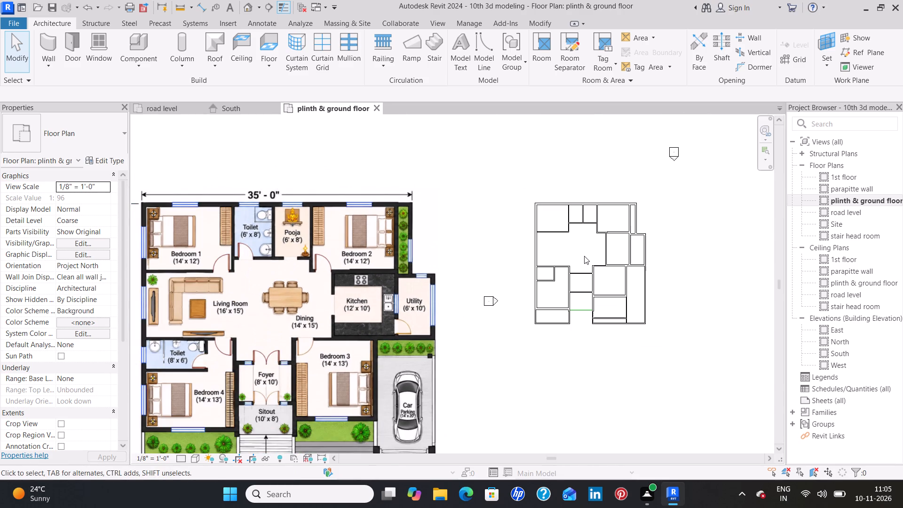
middle_drag(585, 255, 601, 253)
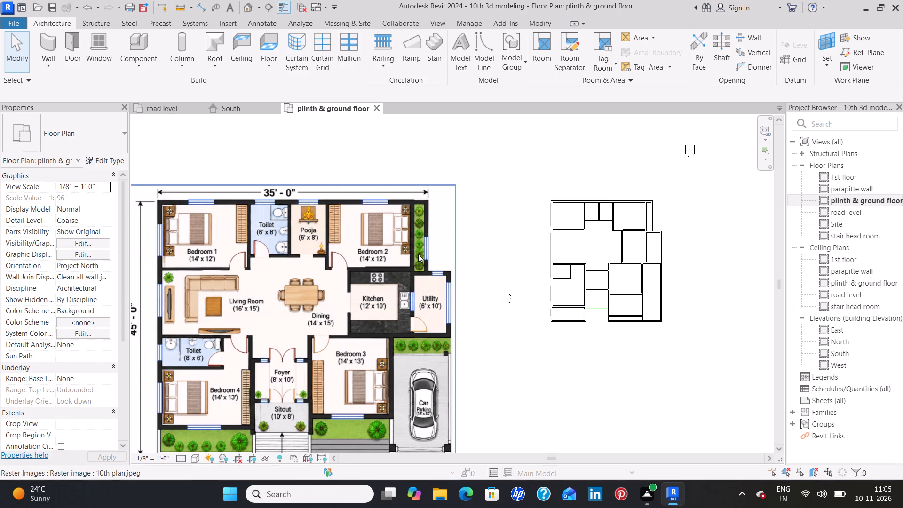
scroll(166, 355, up, 2)
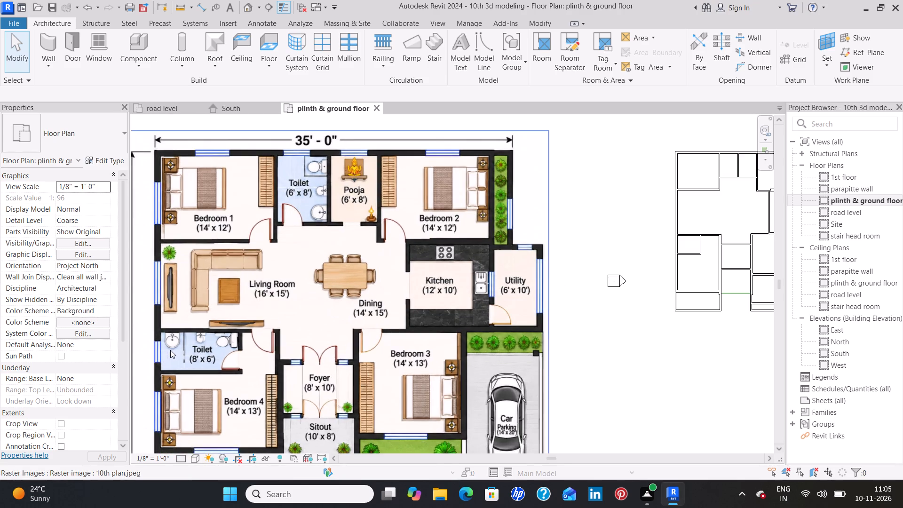
scroll(172, 347, up, 3)
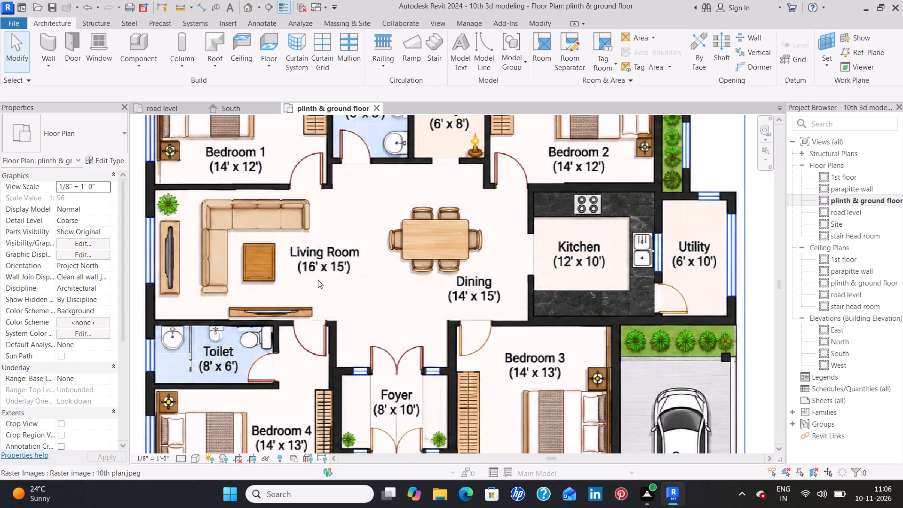
Compare the modelled ground floor walls with the imported plan, including the front gardens, sitout and car parking.
scroll(318, 280, down, 2)
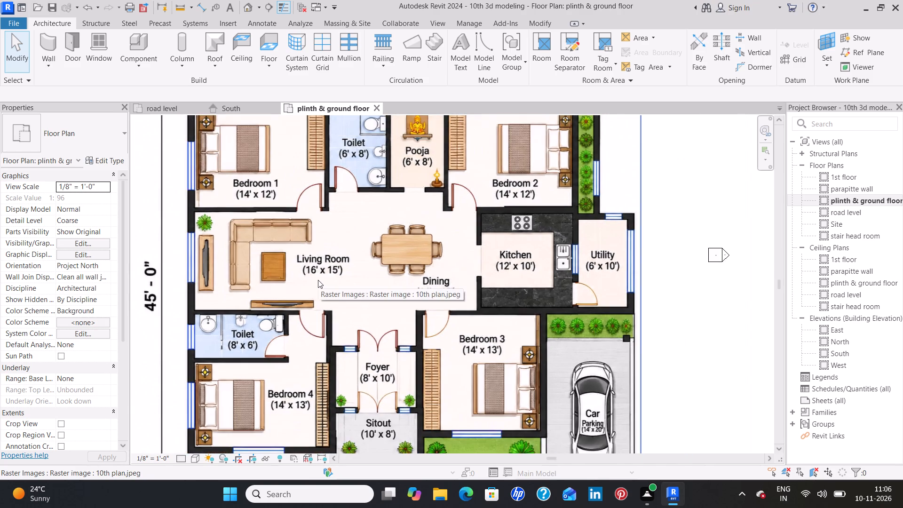
scroll(318, 280, down, 2)
middle_drag(405, 227, 374, 249)
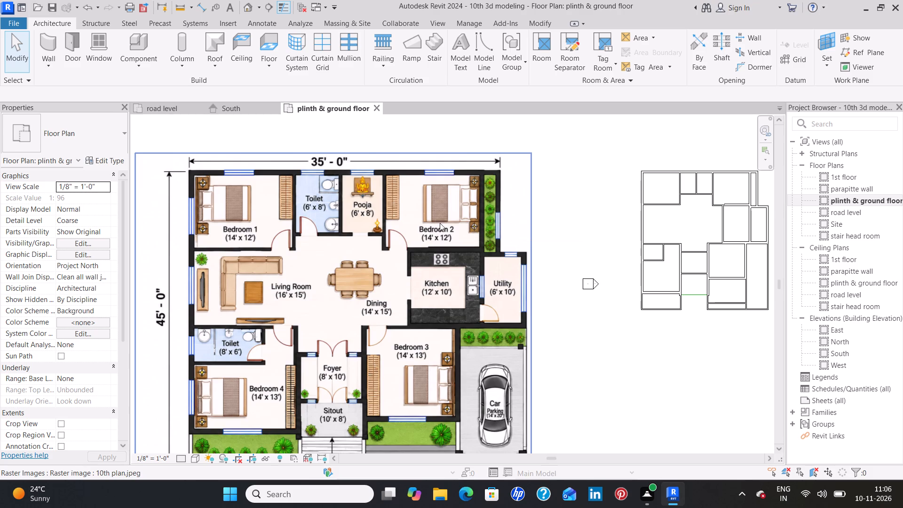
middle_drag(574, 246, 551, 248)
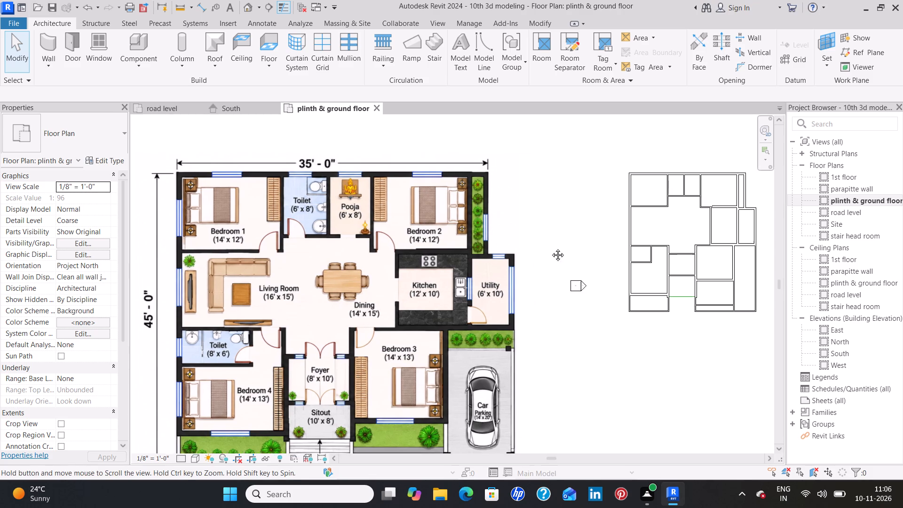
middle_drag(551, 248, 495, 243)
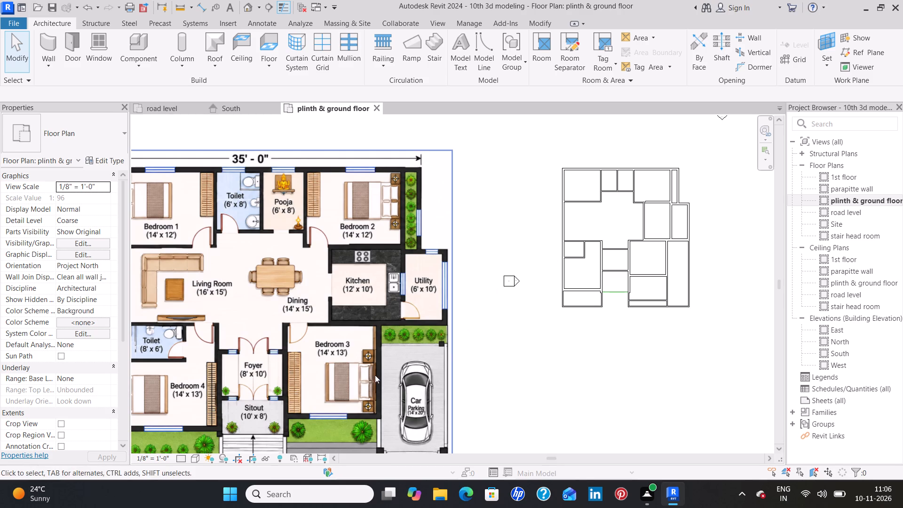
middle_drag(285, 319, 296, 303)
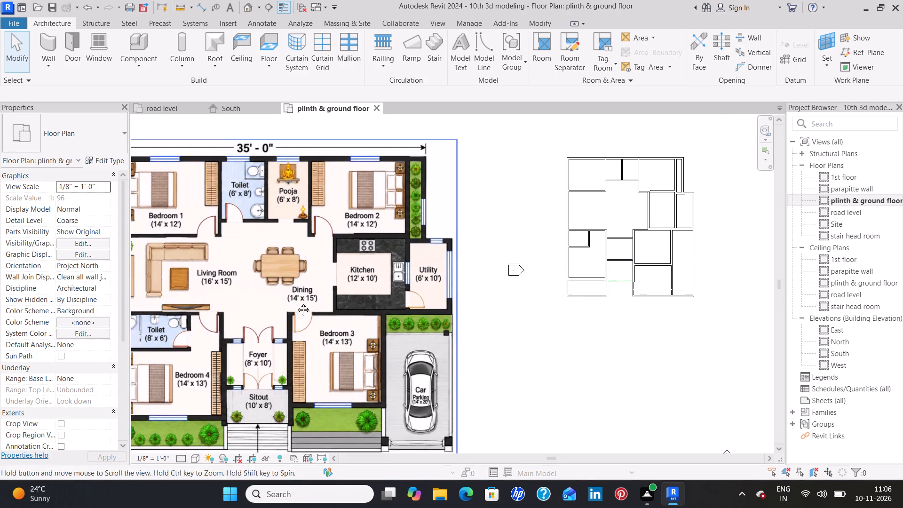
middle_drag(296, 303, 340, 278)
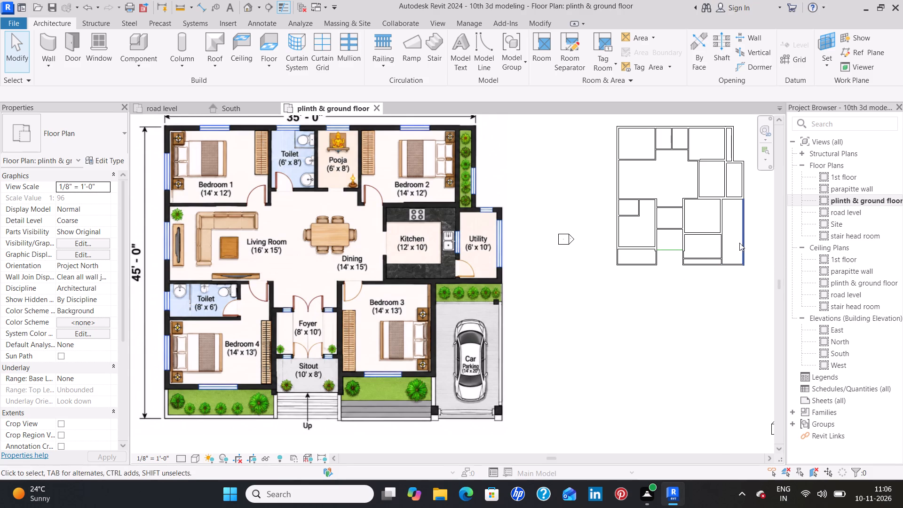
middle_drag(729, 246, 682, 268)
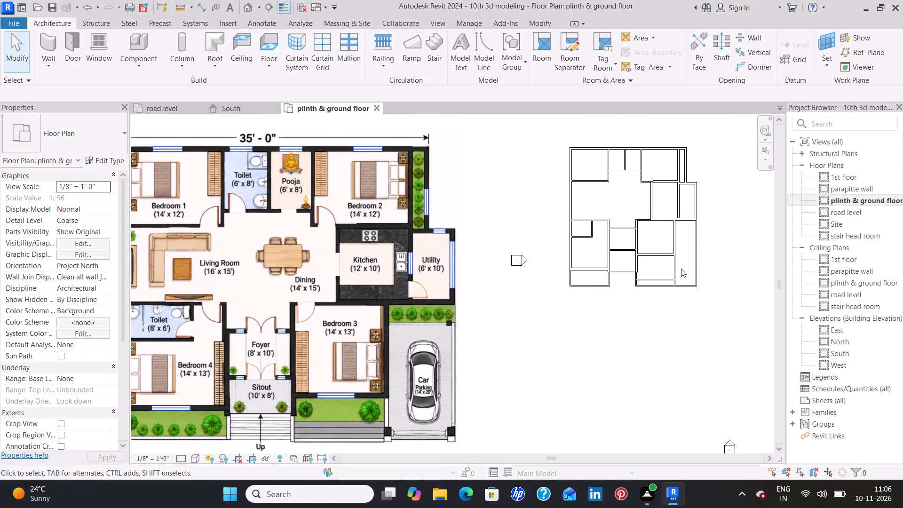
Set the eight 4.5" walls around the front gardens and car parking to an unconnected top with a 5'-0" height.
click(697, 263)
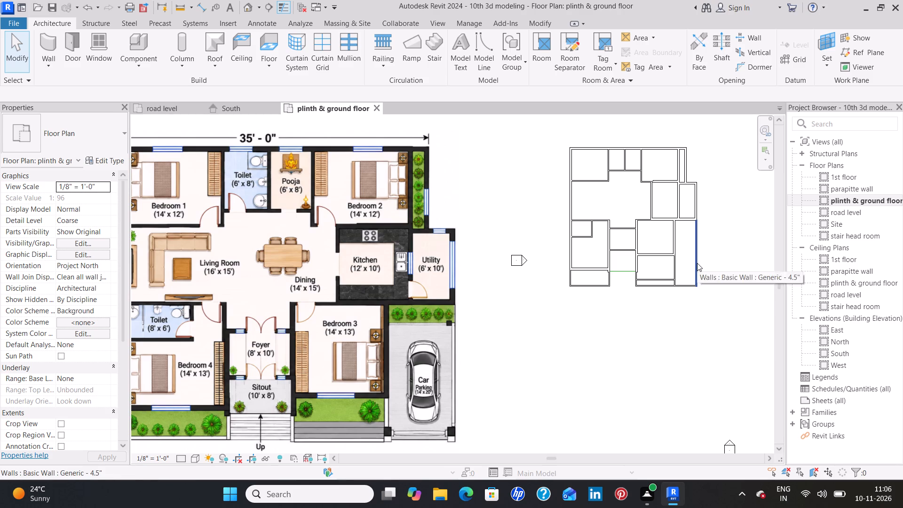
ctrl+click(682, 286)
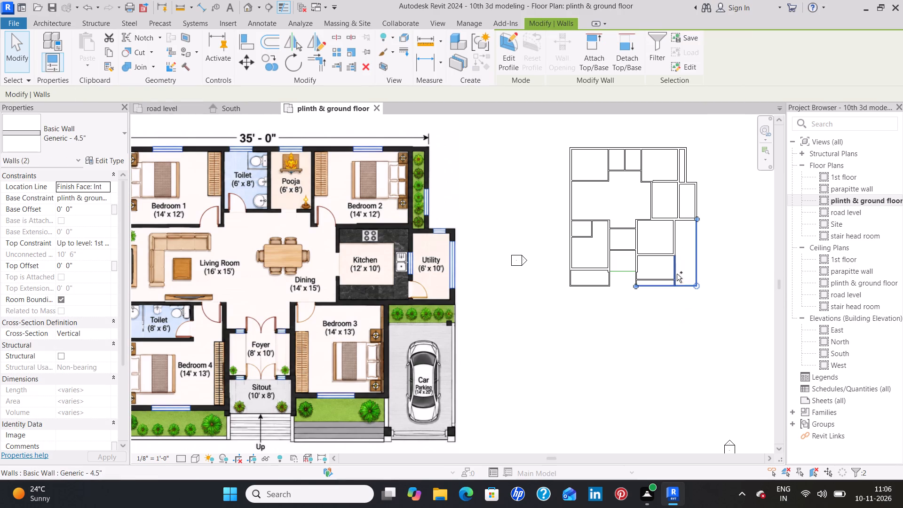
ctrl+click(677, 274)
ctrl+click(657, 279)
scroll(640, 277, up, 7)
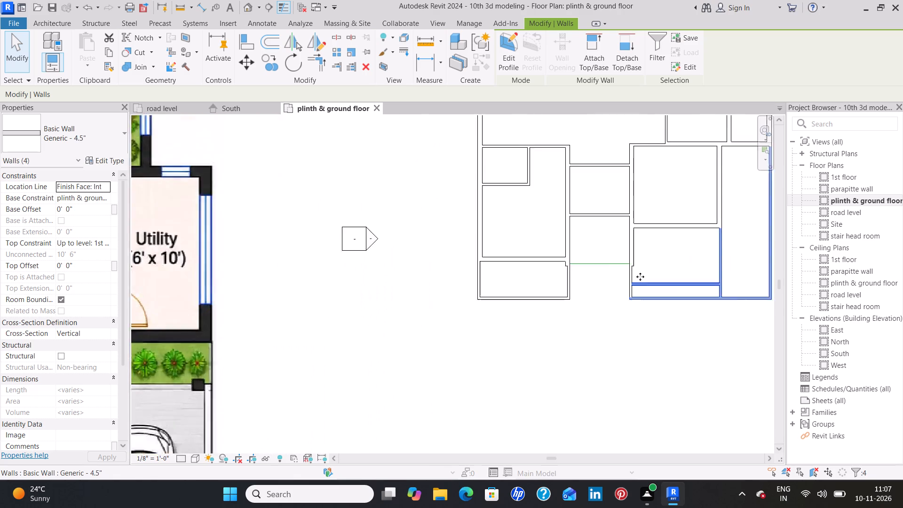
ctrl+click(633, 276)
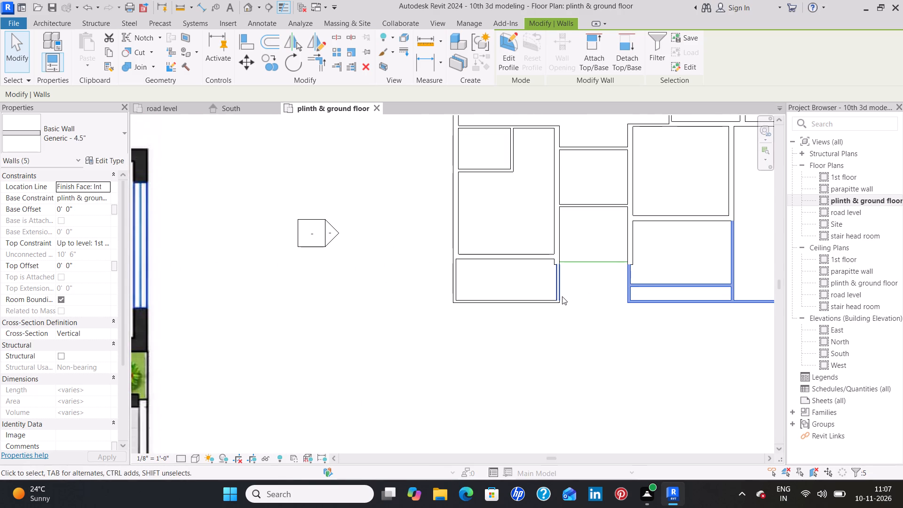
ctrl+click(560, 295)
ctrl+click(523, 305)
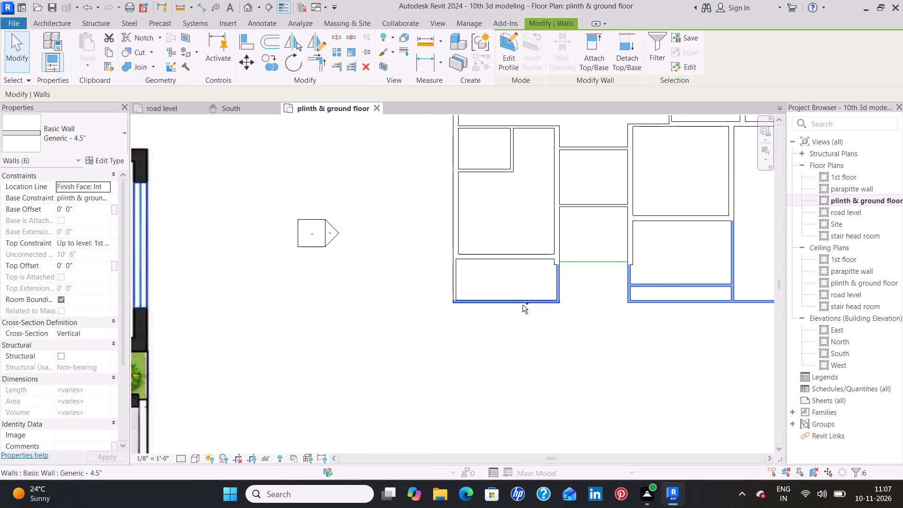
ctrl+click(459, 289)
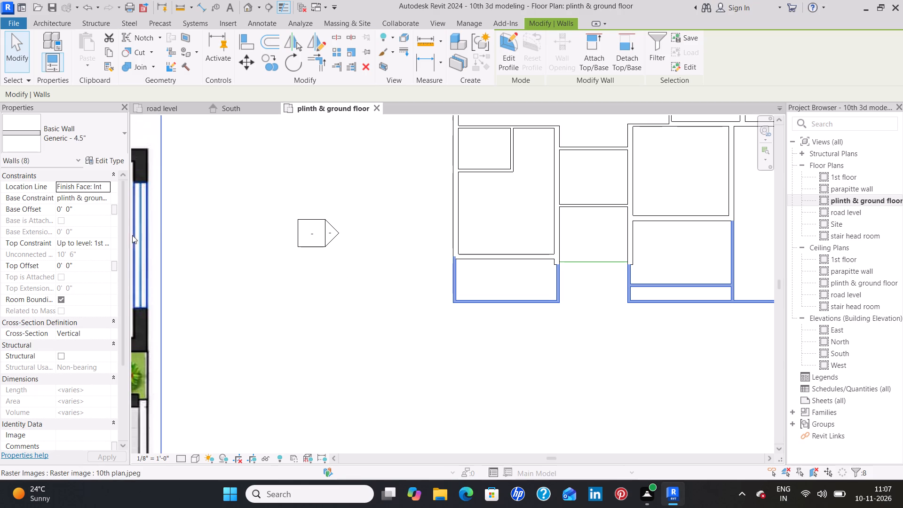
click(109, 244)
click(101, 257)
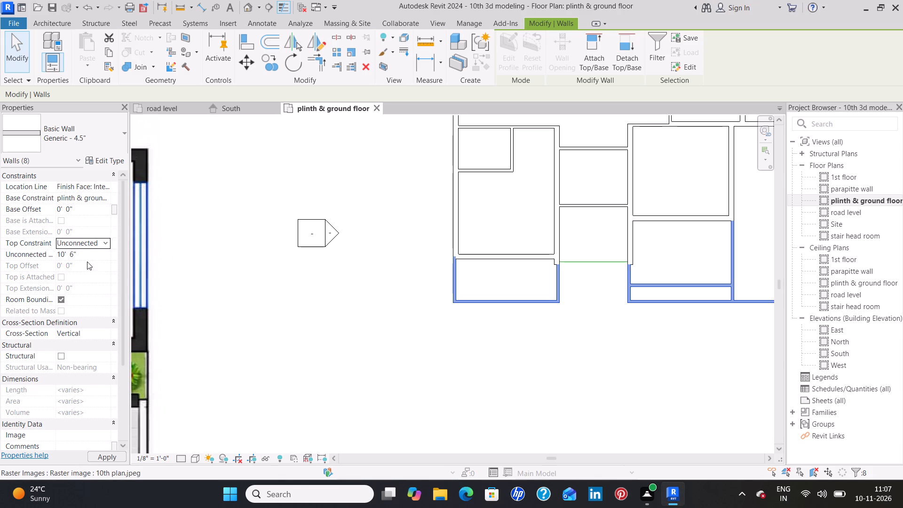
click(89, 257)
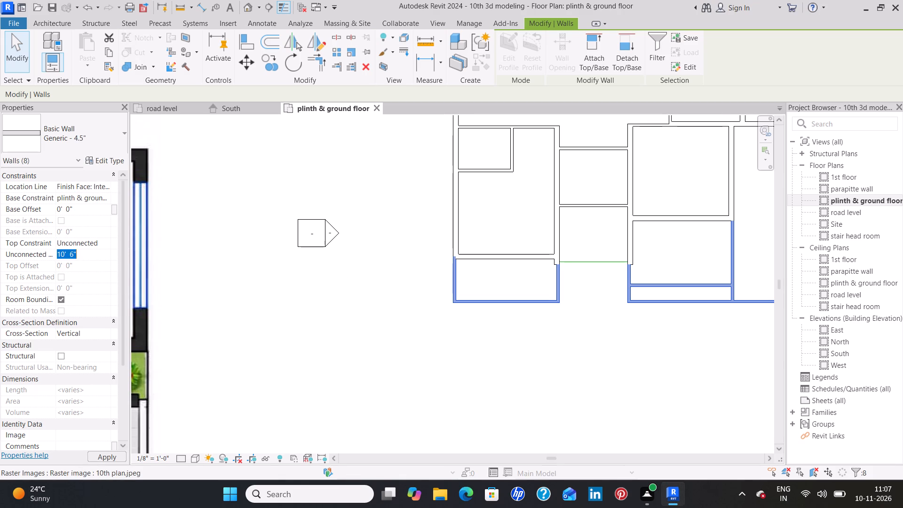
key(BackSpace)
text(5')
key(Return)
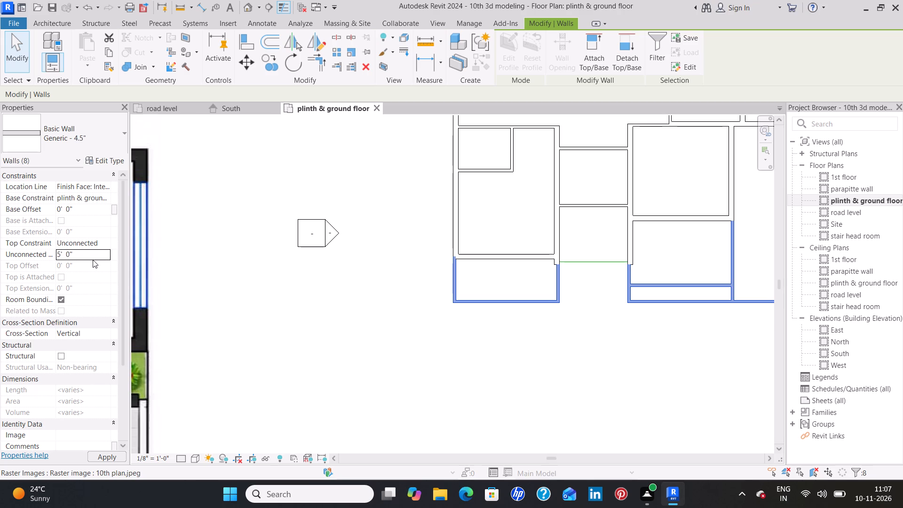
click(107, 452)
click(317, 397)
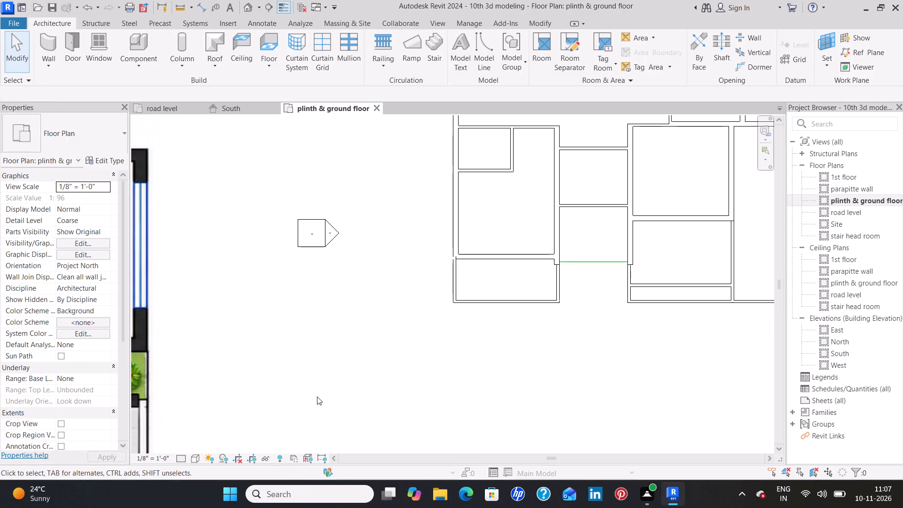
Examine the lowered front garden and car parking walls and their junctions with the house in the 3D view.
scroll(401, 397, down, 3)
scroll(434, 301, up, 2)
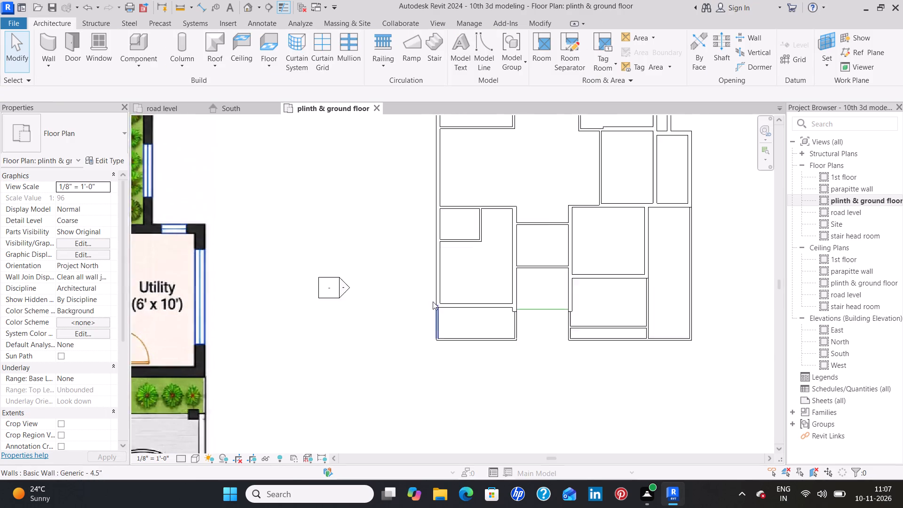
scroll(433, 302, up, 7)
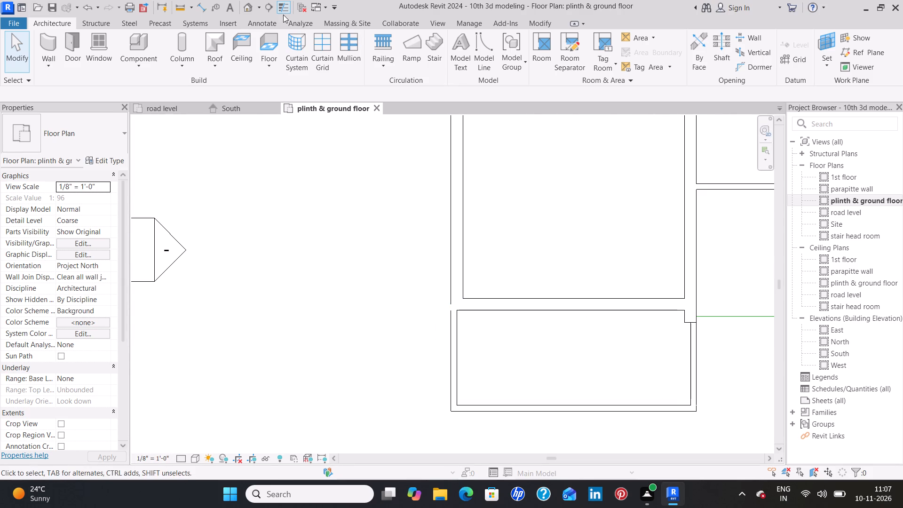
click(245, 10)
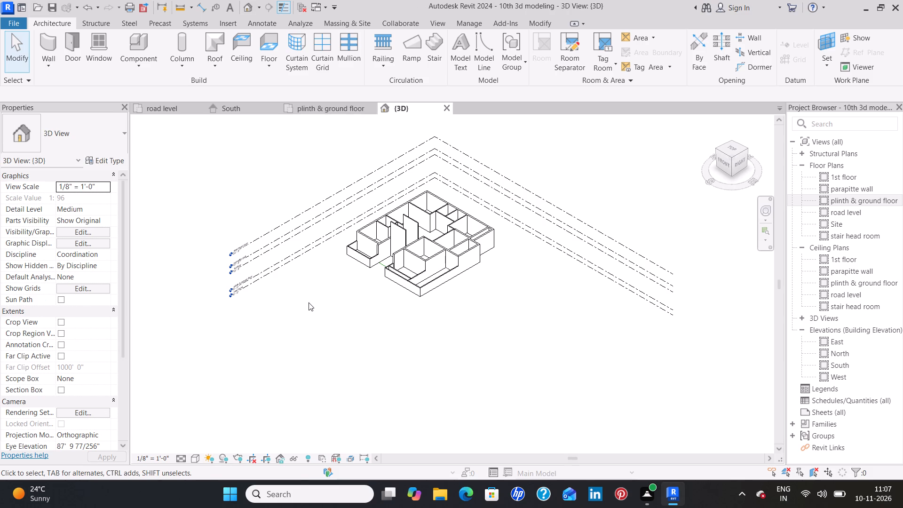
shift+middle_drag(309, 302, 439, 333)
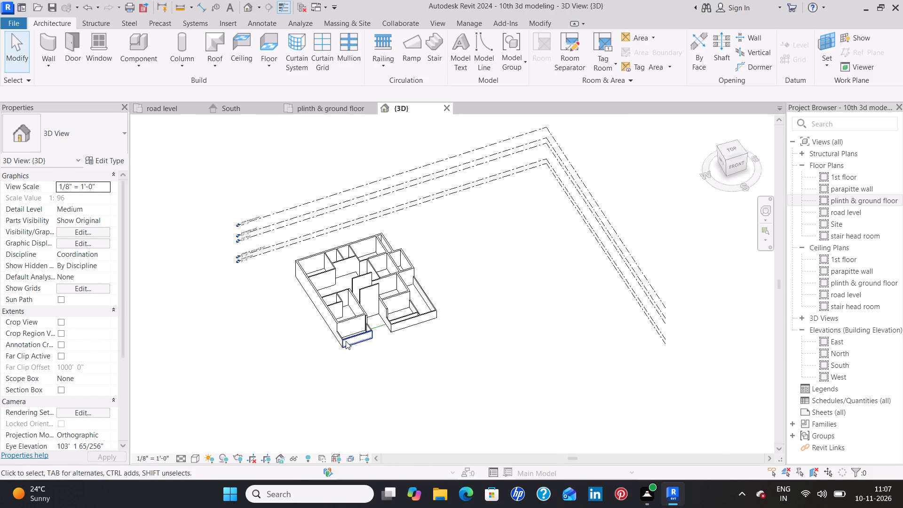
scroll(335, 326, up, 8)
shift+middle_drag(285, 381, 316, 389)
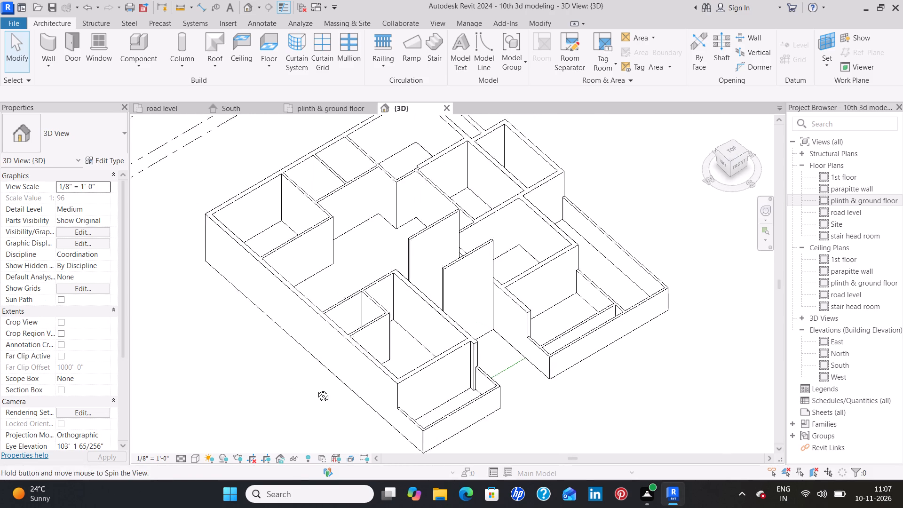
shift+middle_drag(316, 389, 317, 389)
scroll(428, 416, up, 7)
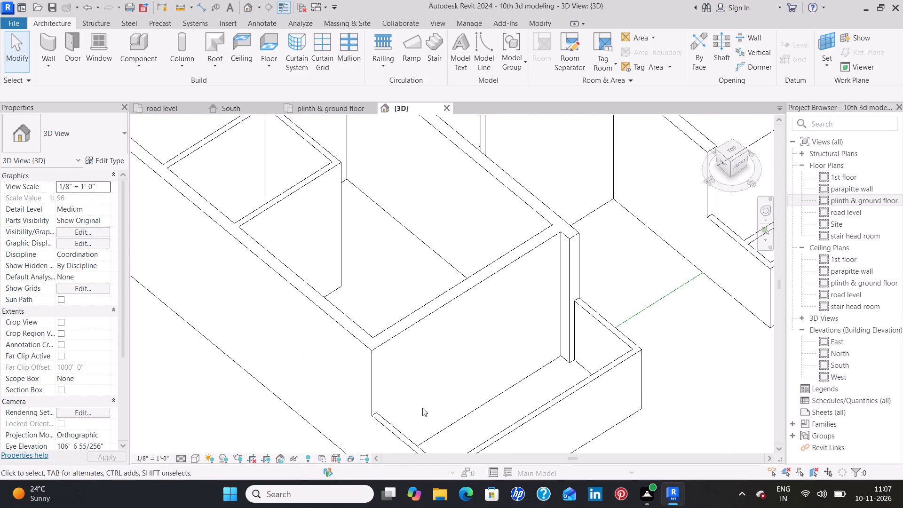
shift+middle_drag(423, 403, 379, 401)
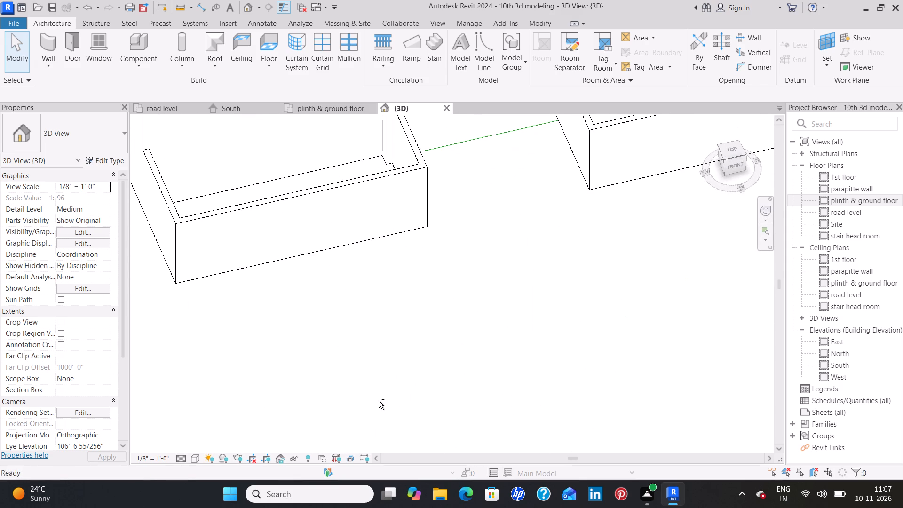
middle_drag(512, 324, 410, 397)
scroll(409, 397, down, 3)
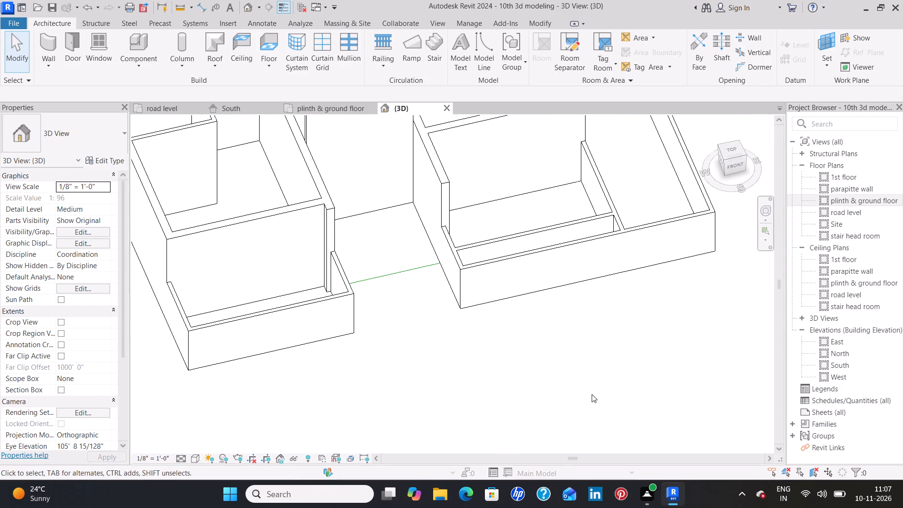
shift+middle_drag(652, 357, 603, 377)
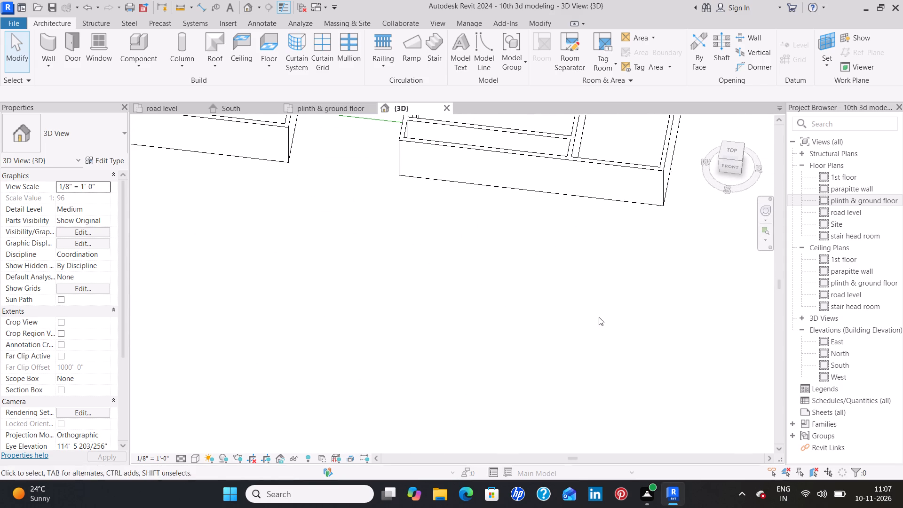
middle_drag(596, 317, 563, 389)
middle_drag(704, 307, 624, 402)
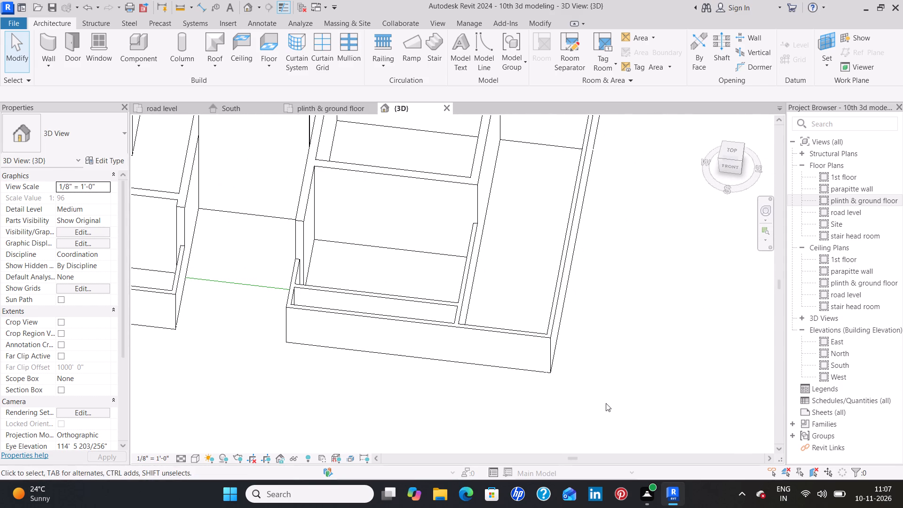
middle_drag(640, 270, 589, 376)
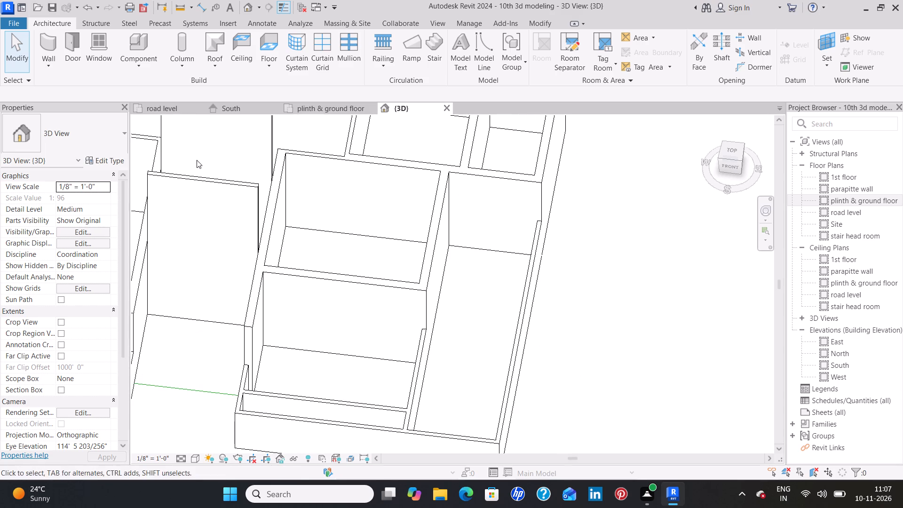
In the plinth & ground floor plan, pull the Bedroom 4 garden's outer side wall end back to the bedroom wall's outer face.
click(316, 108)
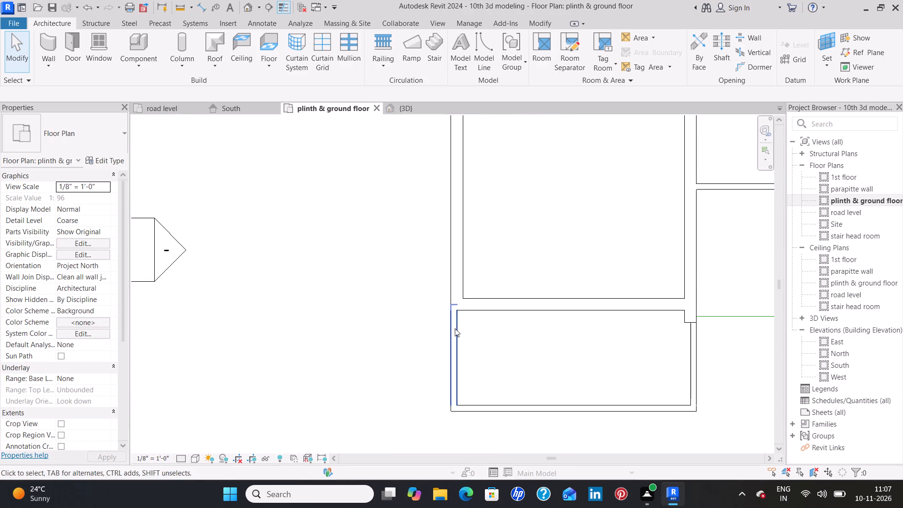
scroll(499, 333, down, 5)
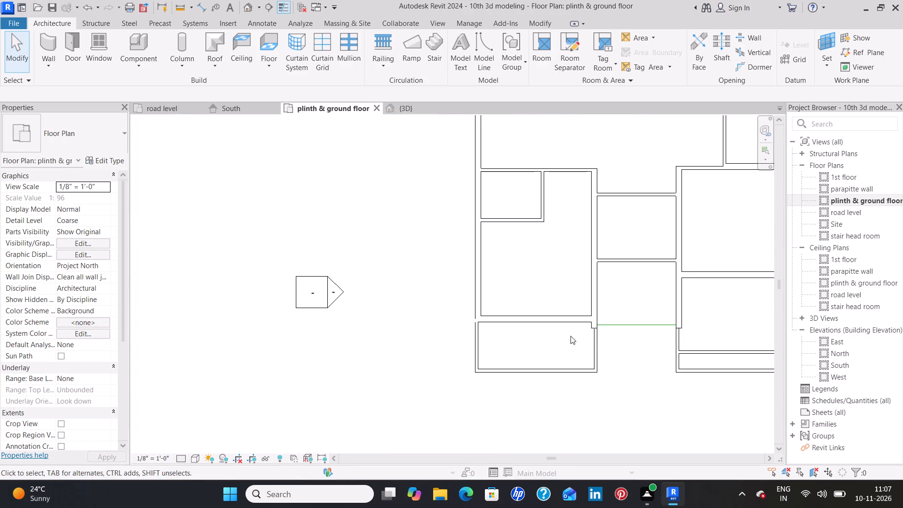
middle_drag(604, 335, 380, 349)
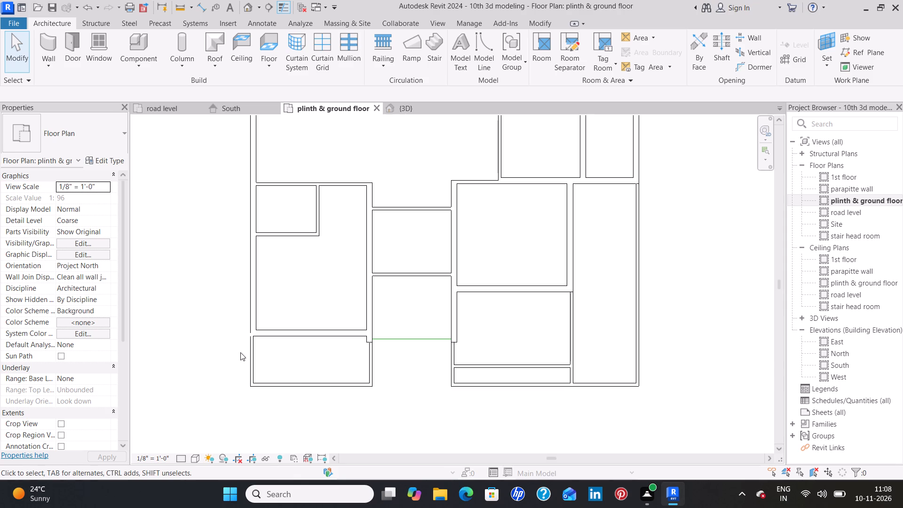
click(253, 349)
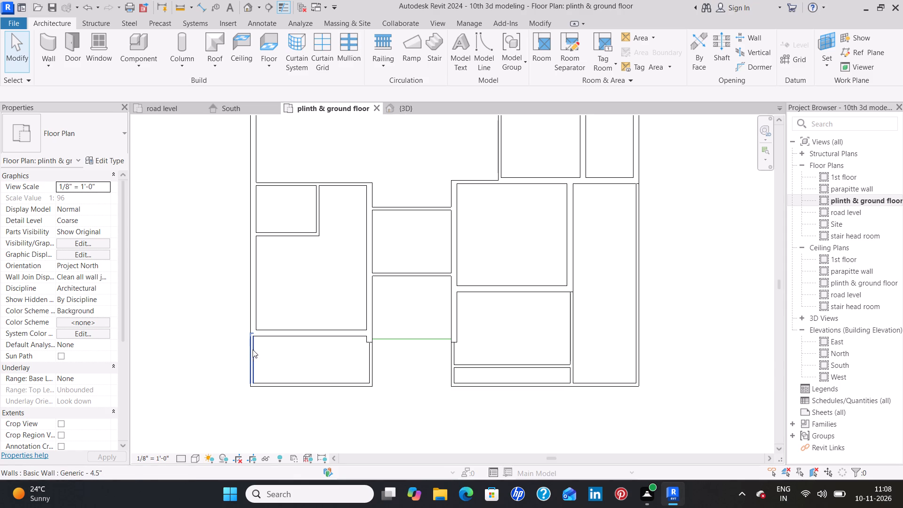
scroll(234, 313, up, 10)
middle_drag(247, 359, 247, 333)
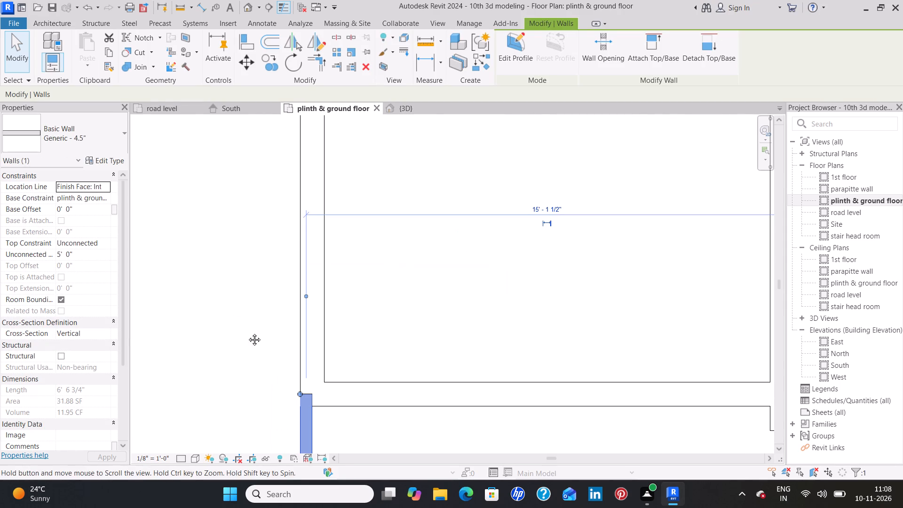
middle_drag(247, 333, 247, 205)
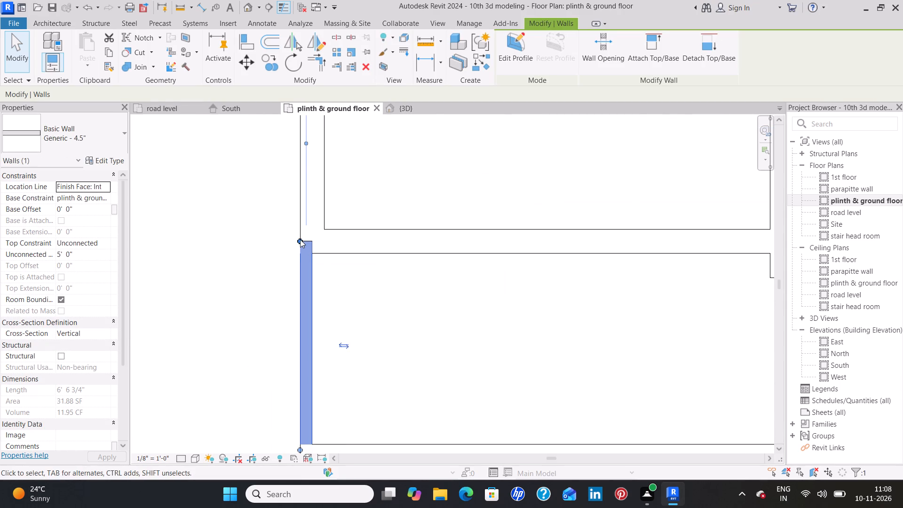
drag(300, 239, 298, 252)
click(235, 256)
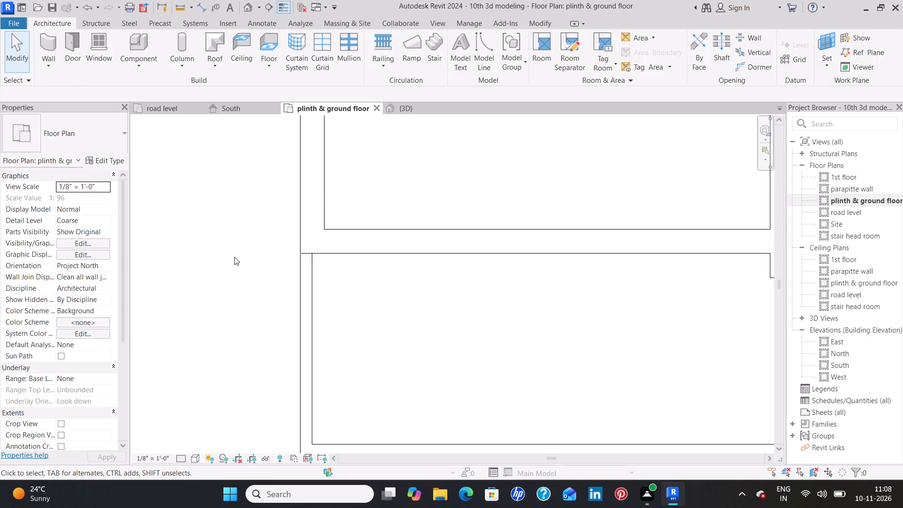
Examine the modelled ground floor walls from the front gardens and car parking up to the rear bedrooms.
scroll(234, 257, down, 5)
scroll(398, 314, down, 4)
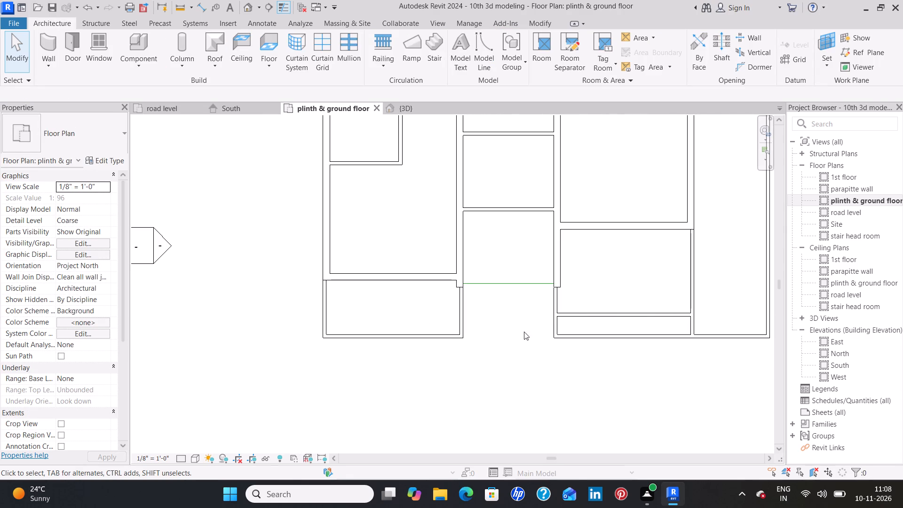
middle_drag(524, 332, 432, 341)
scroll(559, 275, down, 4)
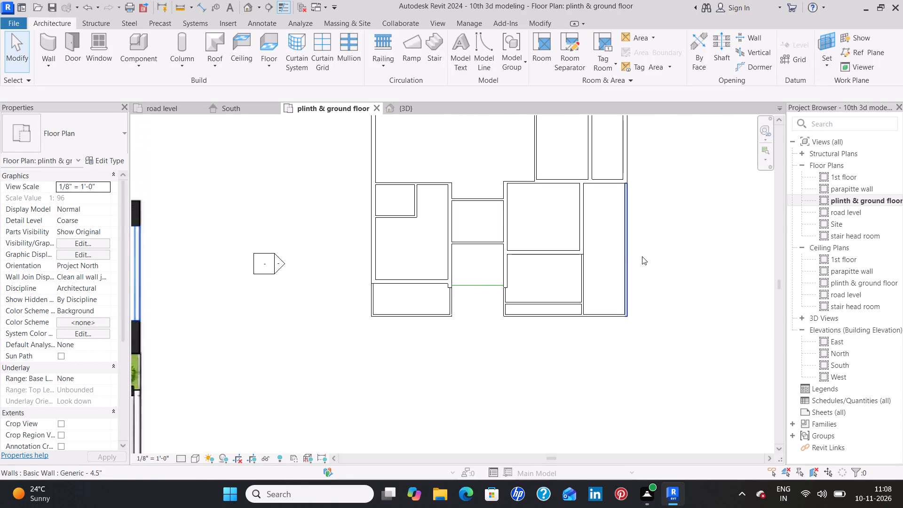
middle_drag(650, 250, 625, 288)
middle_drag(668, 231, 668, 288)
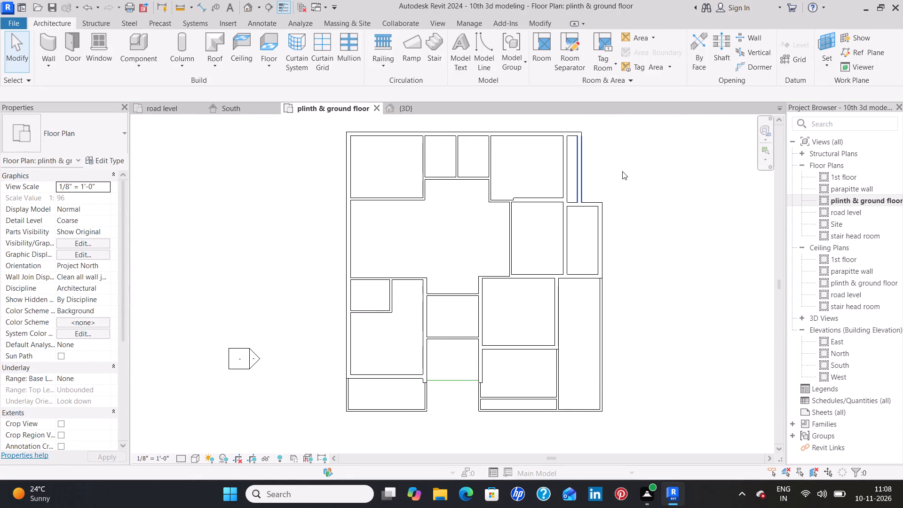
middle_drag(617, 175, 602, 205)
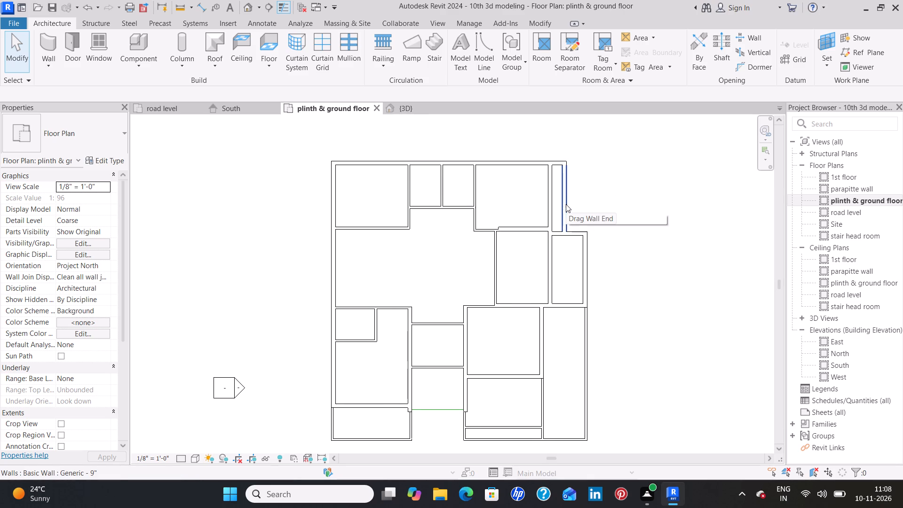
scroll(581, 199, down, 6)
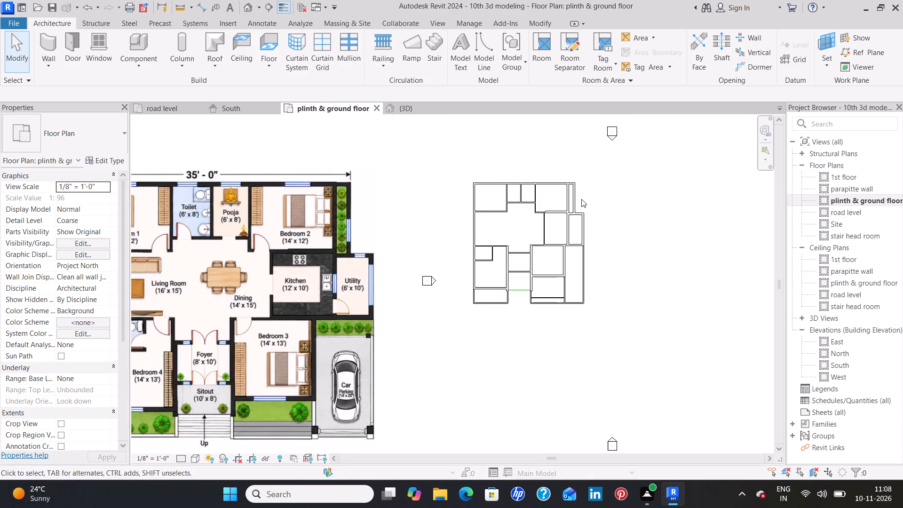
Compare the modelled walls with the imported plan, especially around Bedroom 2, its side planting strip, the kitchen, utility and car parking.
scroll(581, 199, up, 3)
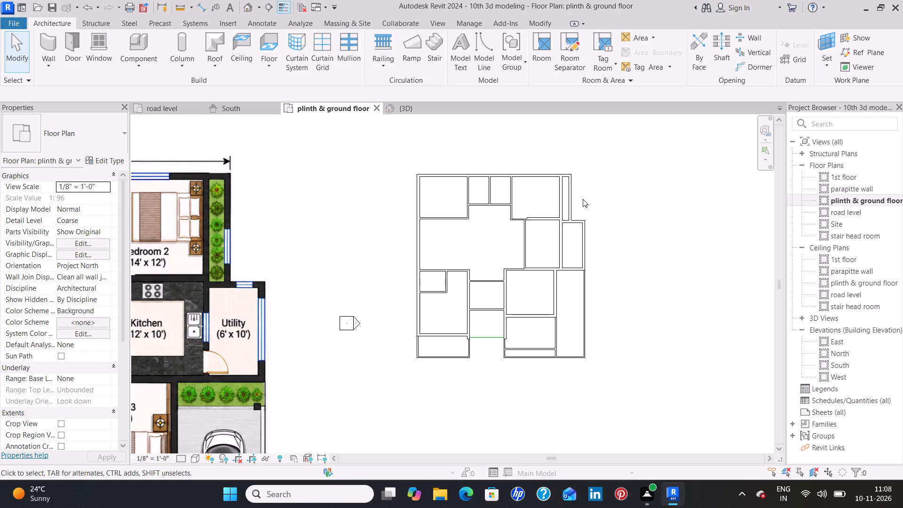
middle_drag(377, 404, 515, 230)
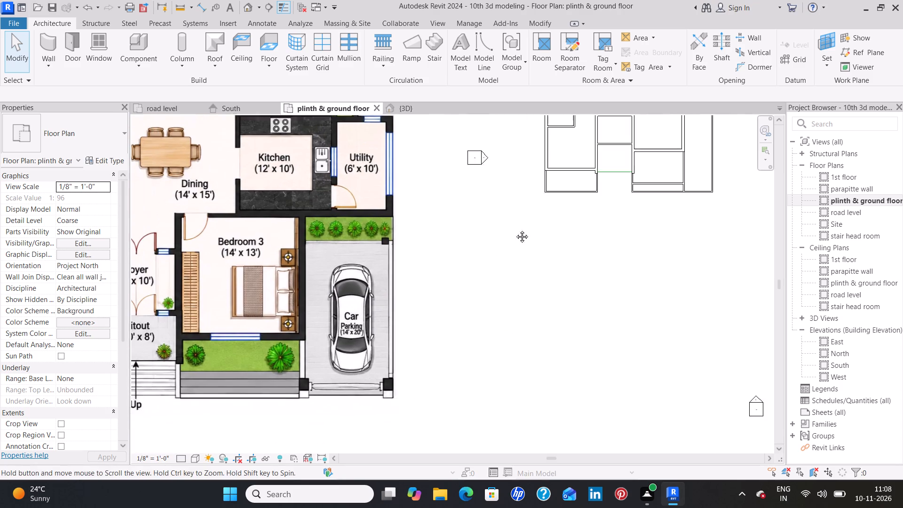
middle_drag(515, 230, 523, 225)
middle_drag(455, 318, 630, 241)
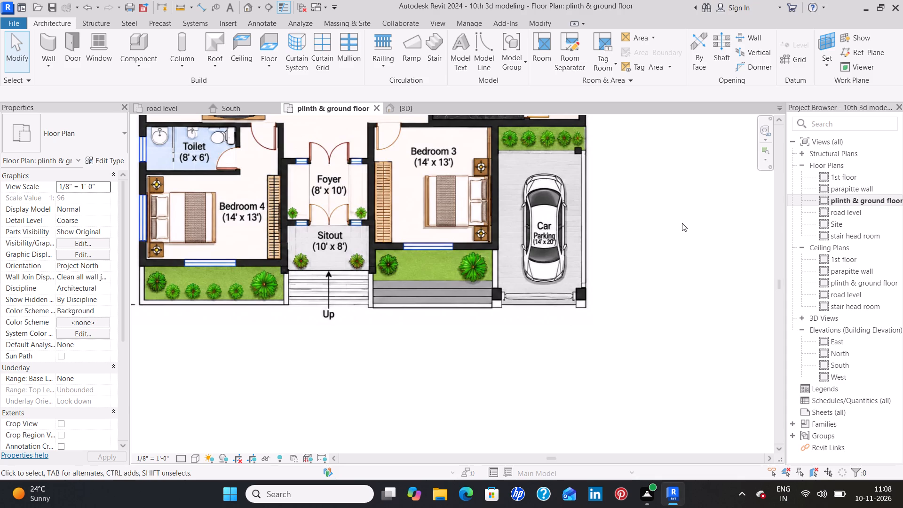
middle_drag(680, 219, 678, 400)
middle_drag(606, 187, 604, 263)
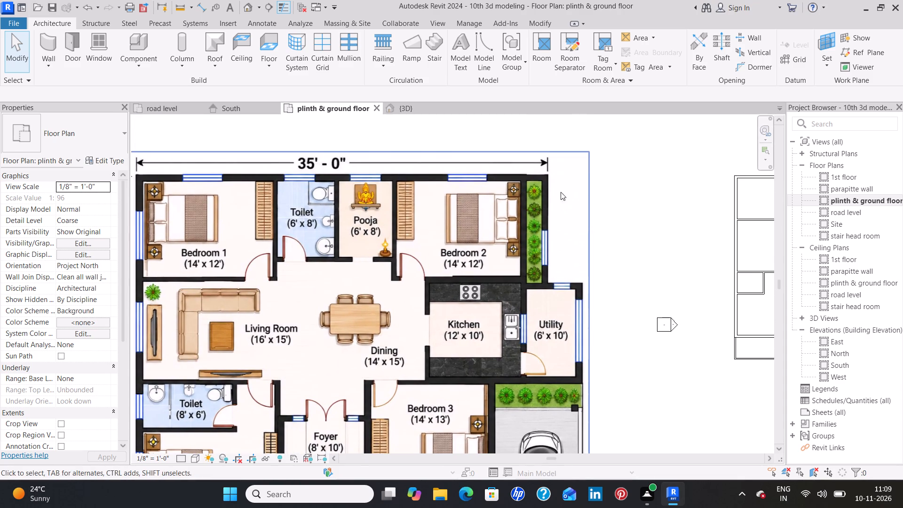
middle_drag(702, 231, 477, 241)
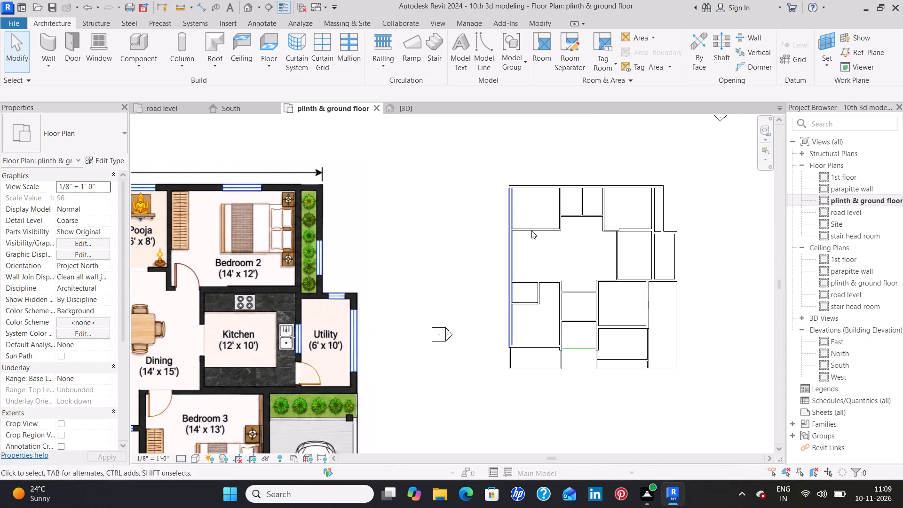
middle_drag(412, 413, 524, 271)
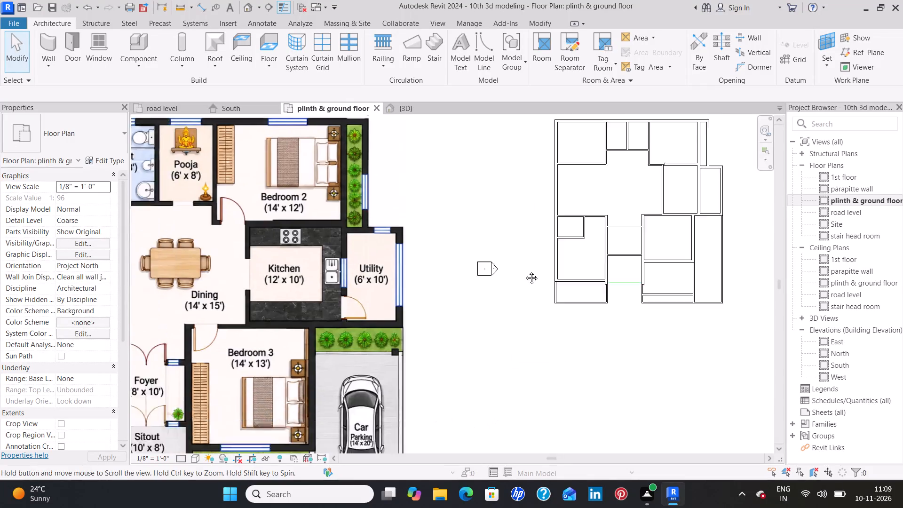
middle_drag(524, 271, 657, 122)
middle_drag(663, 132, 595, 321)
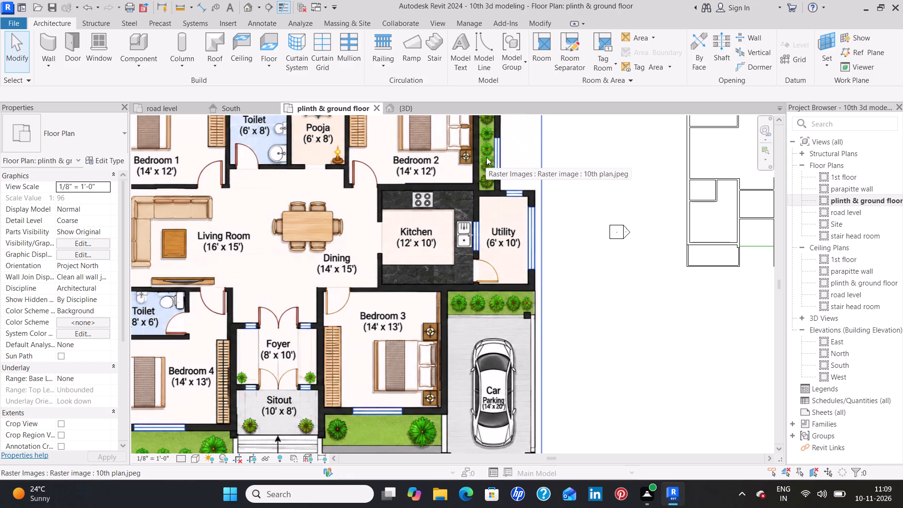
middle_drag(627, 182, 409, 268)
scroll(607, 169, up, 3)
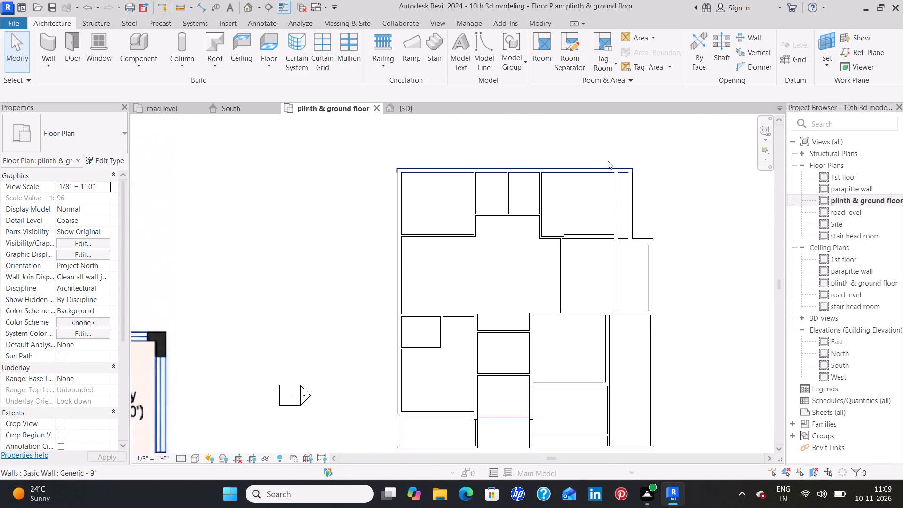
scroll(608, 161, up, 5)
middle_drag(689, 174, 637, 190)
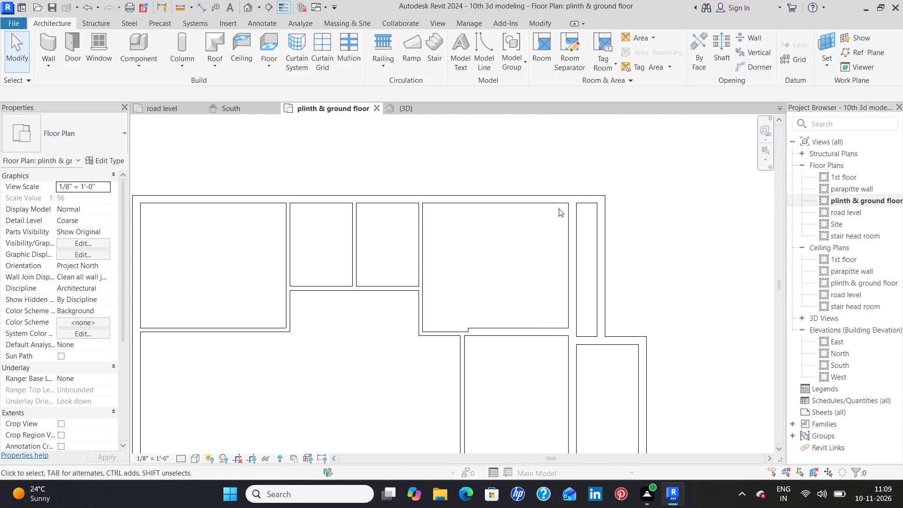
scroll(559, 208, up, 6)
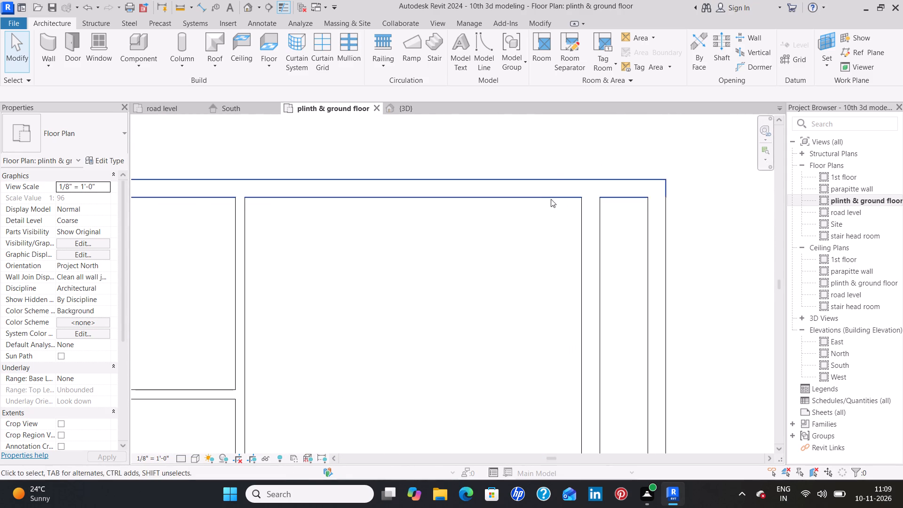
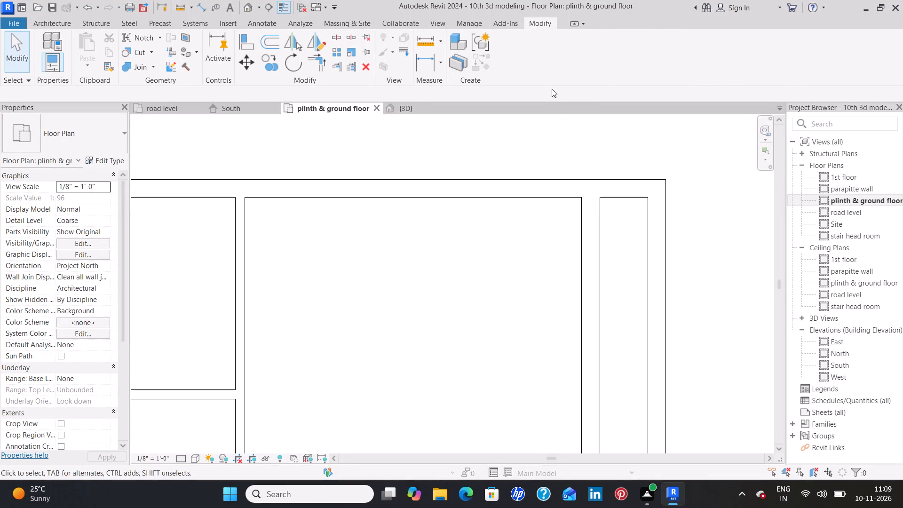
Split the north exterior 9" wall near the northeast corner, in line with the large room's outer east wall face.
click(436, 65)
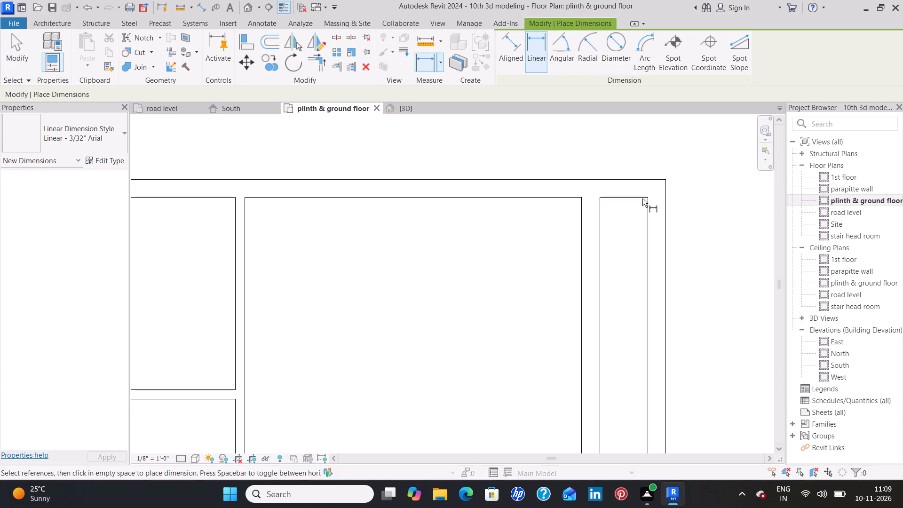
key(Escape)
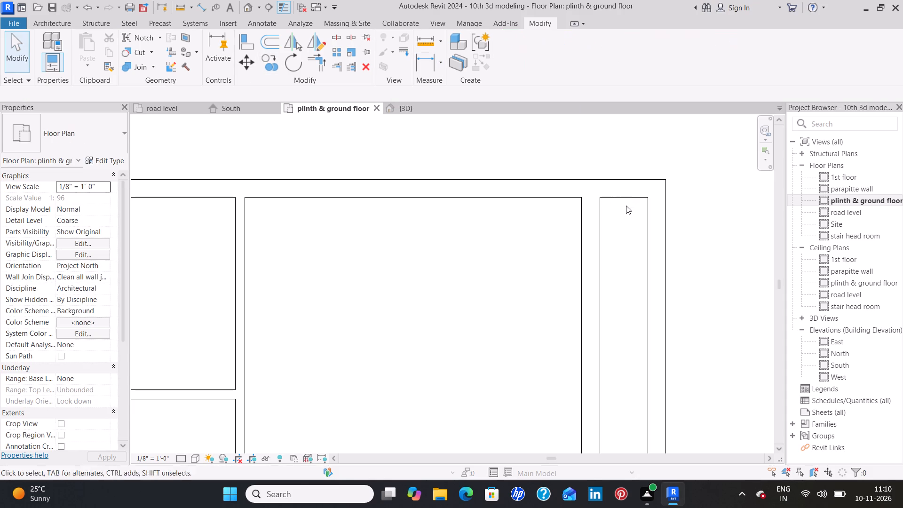
click(333, 39)
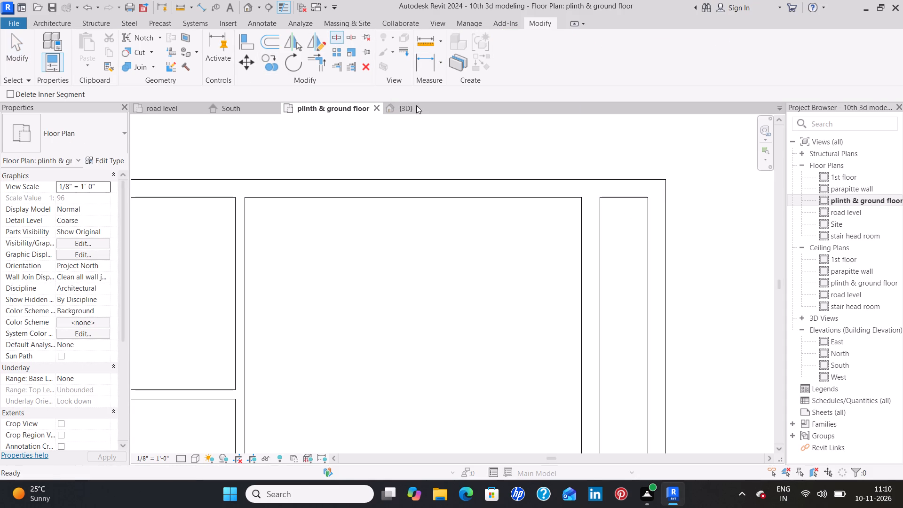
scroll(602, 195, up, 4)
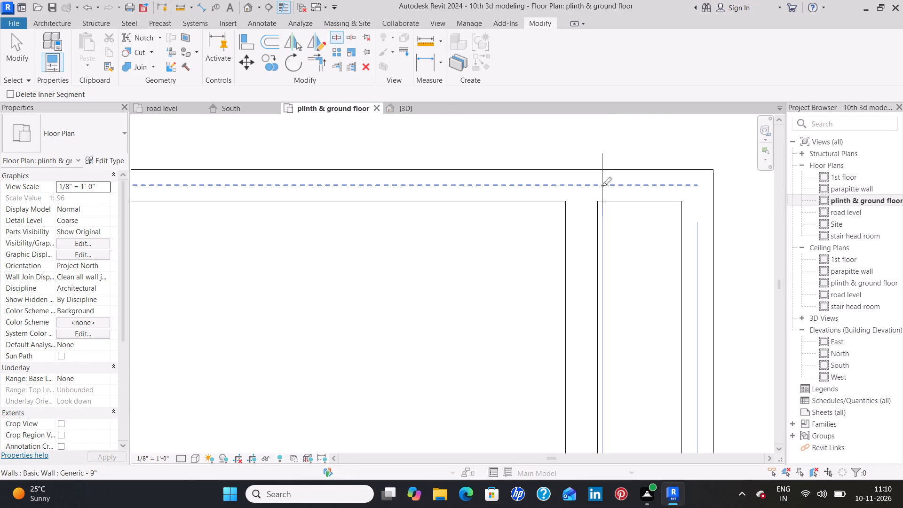
scroll(601, 186, up, 4)
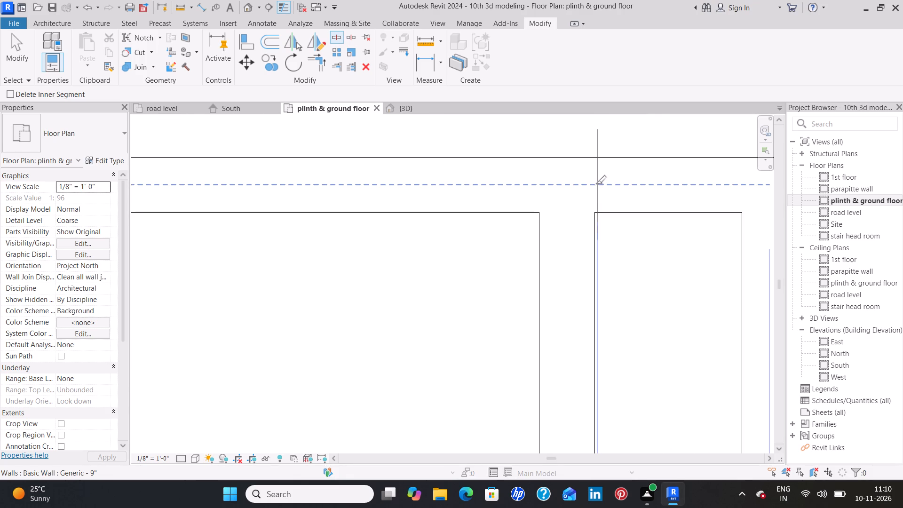
scroll(596, 184, up, 3)
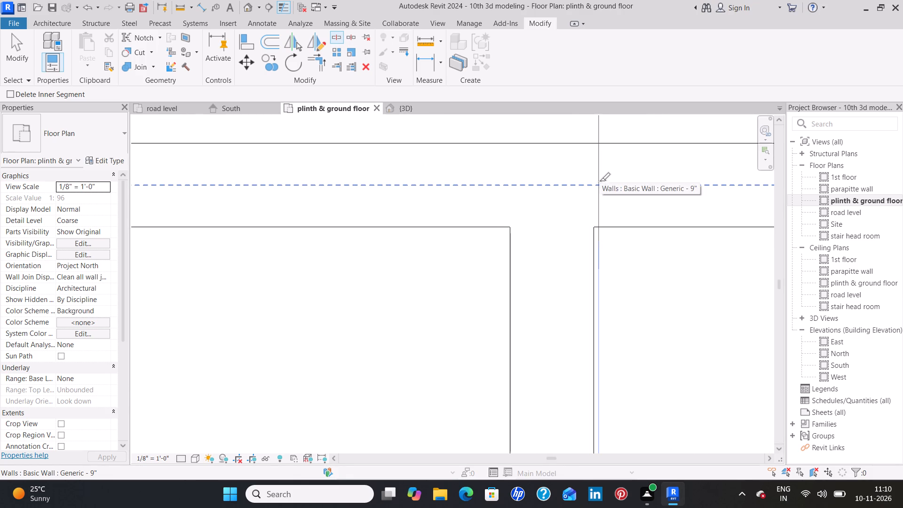
scroll(600, 181, up, 4)
scroll(599, 178, down, 2)
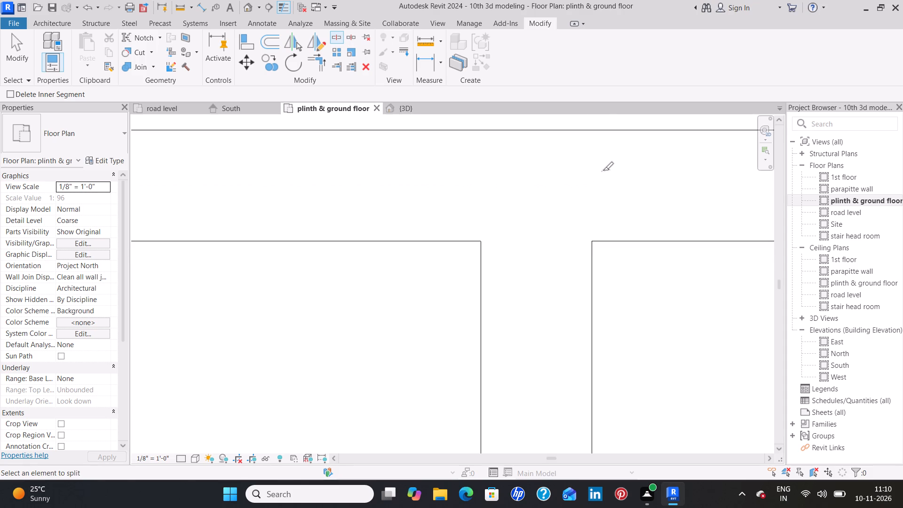
middle_drag(603, 170, 566, 217)
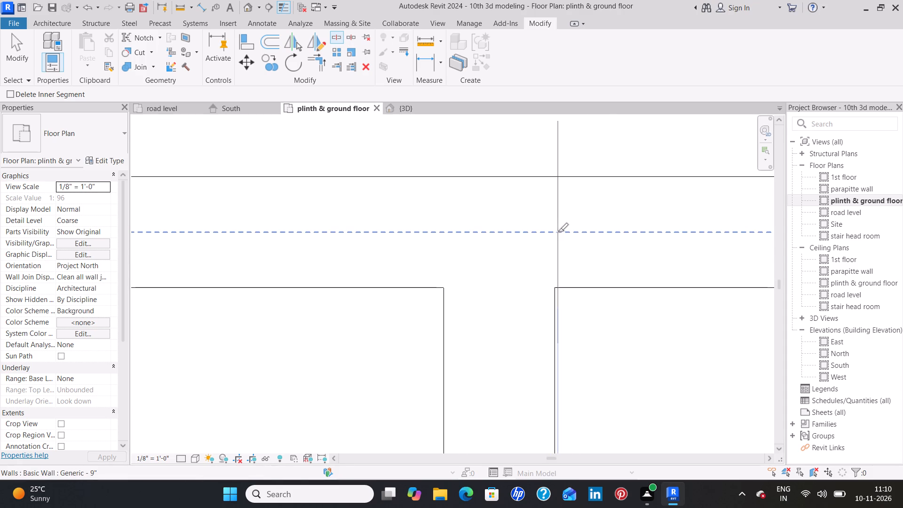
click(556, 229)
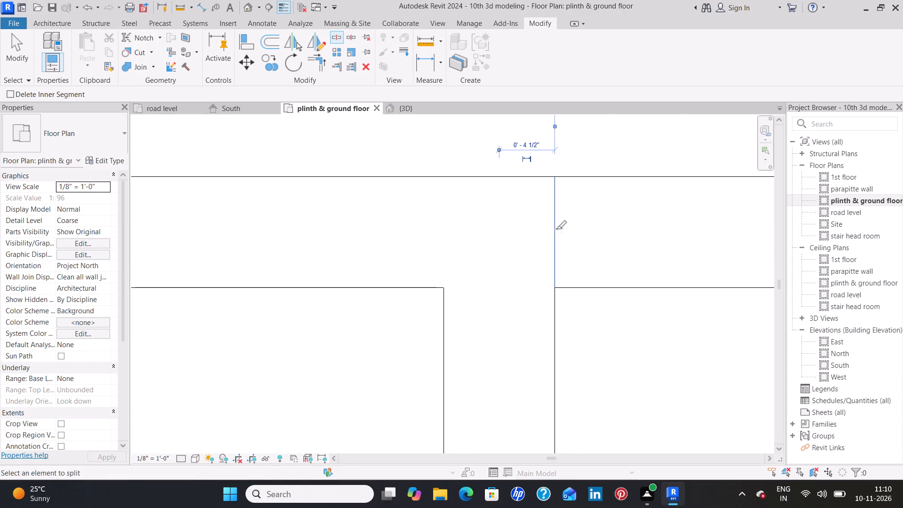
key(Escape)
key(Escape)
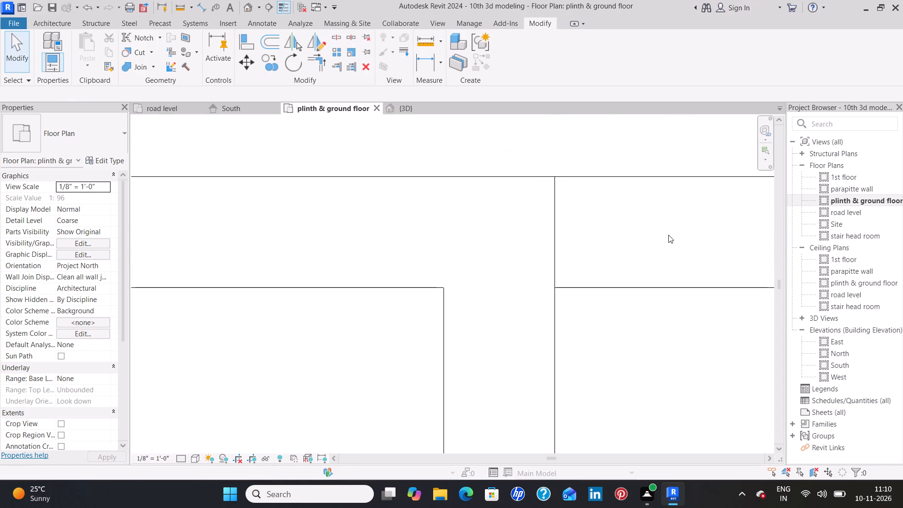
Split the narrow northeast strip's outer 9" wall at the north face of the crossing wall at its south end, unjoining the elements.
scroll(668, 235, down, 17)
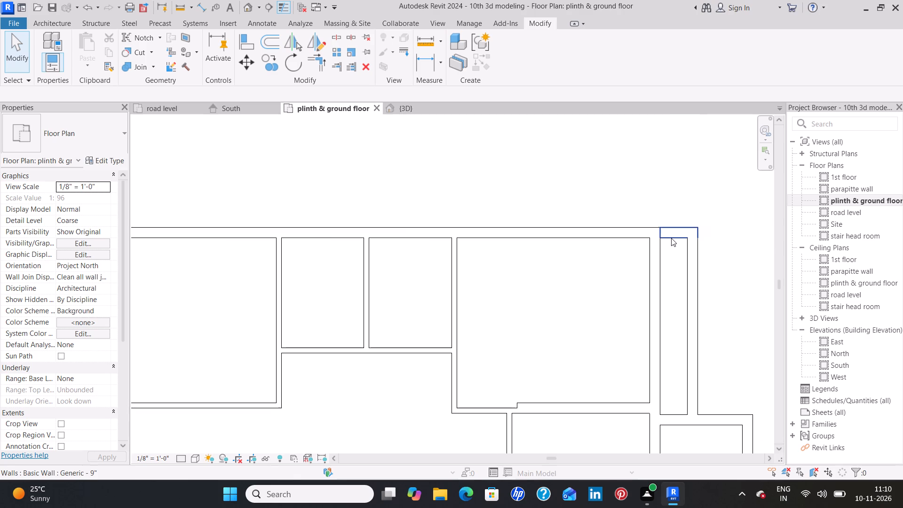
middle_drag(669, 273, 562, 196)
scroll(619, 323, down, 1)
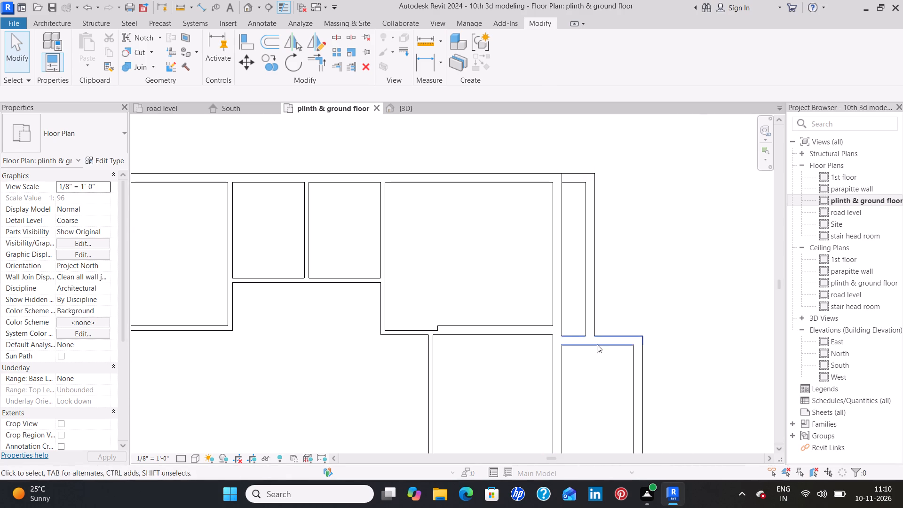
scroll(596, 342, up, 6)
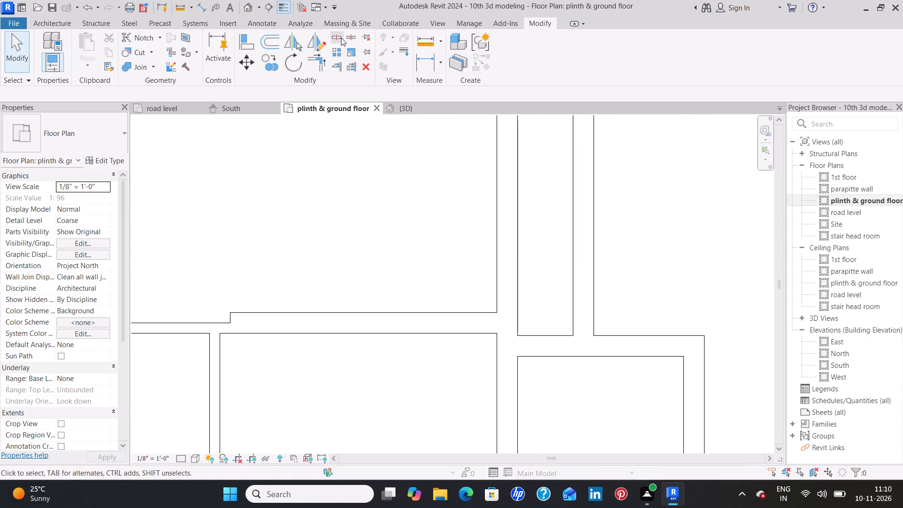
click(341, 38)
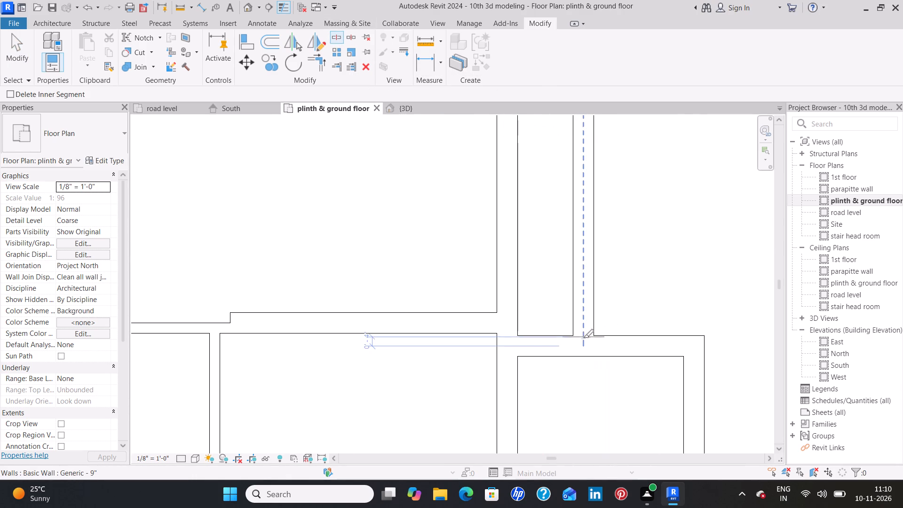
scroll(585, 335, up, 10)
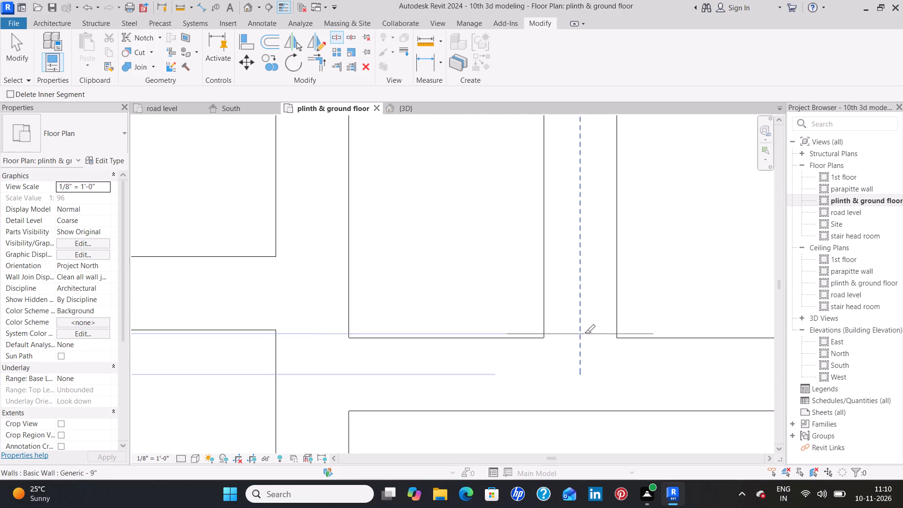
scroll(585, 333, up, 4)
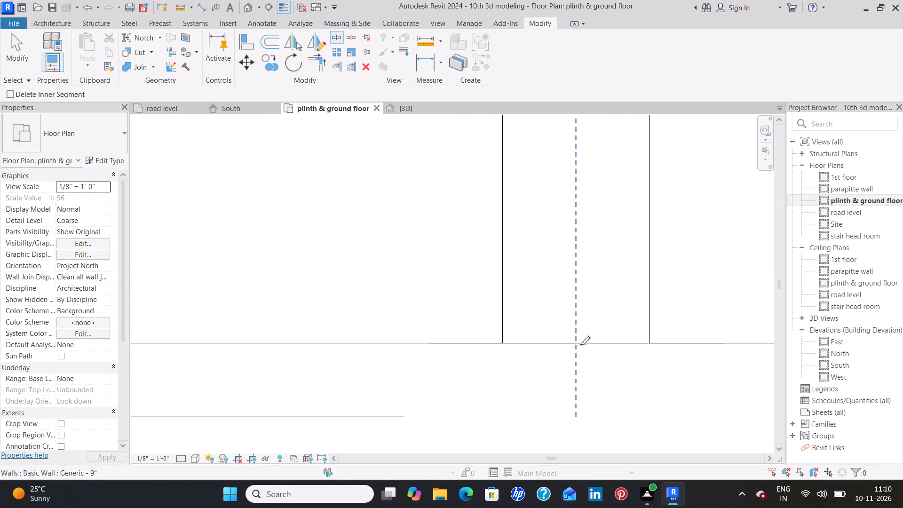
click(579, 345)
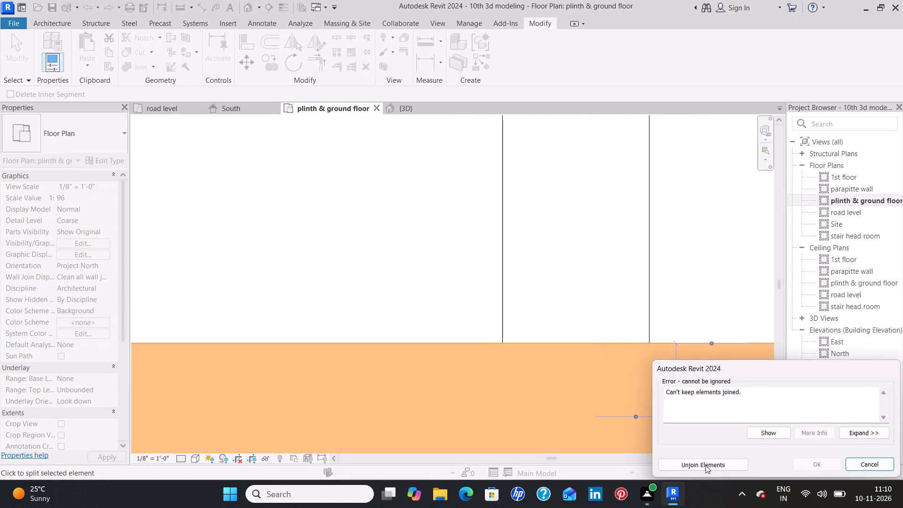
click(705, 463)
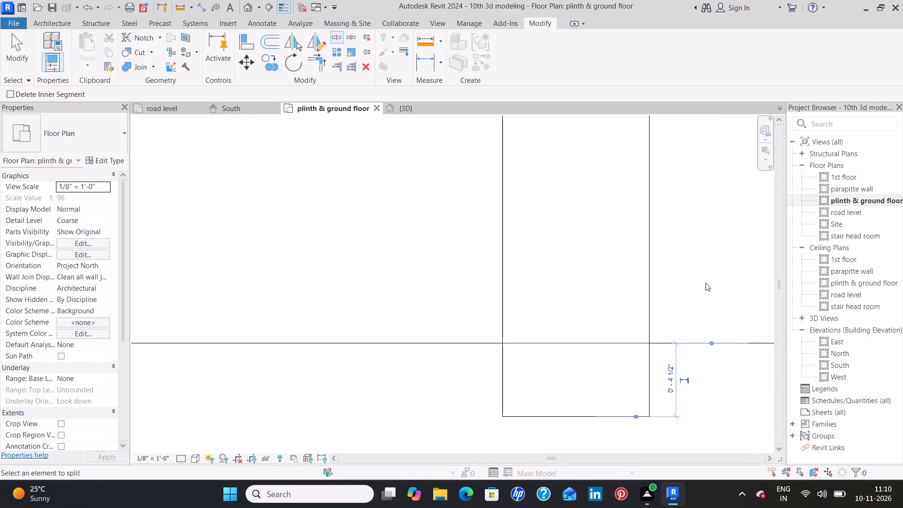
key(Escape)
Delete the short split-off wall stub overlapping the crossing wall at the strip's south end.
scroll(704, 286, down, 8)
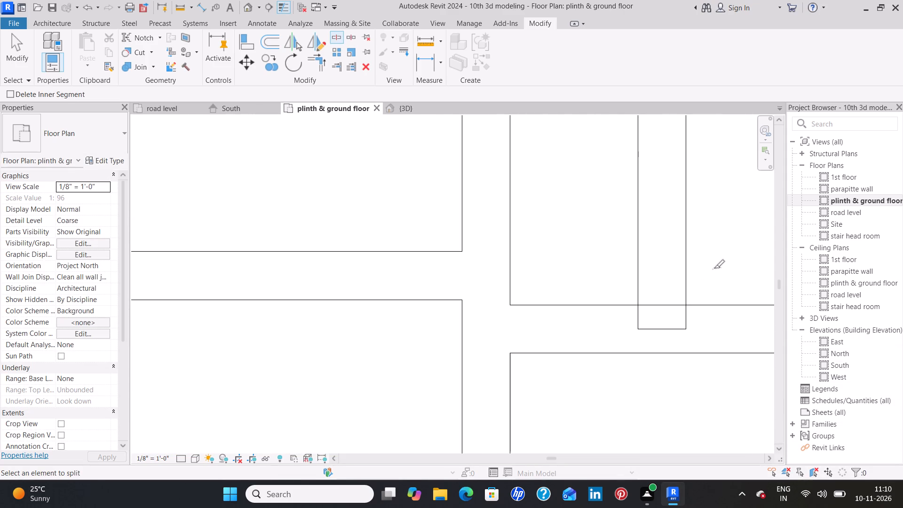
middle_drag(714, 268, 673, 305)
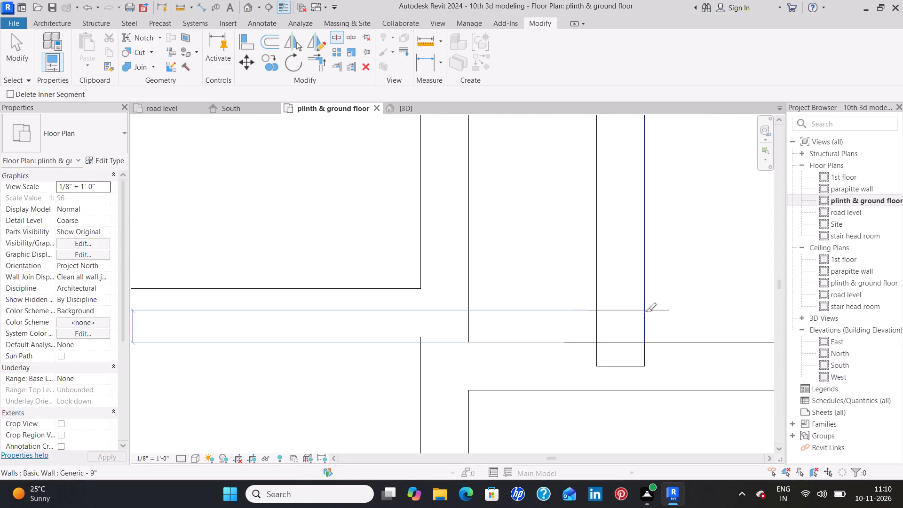
key(Escape)
click(643, 314)
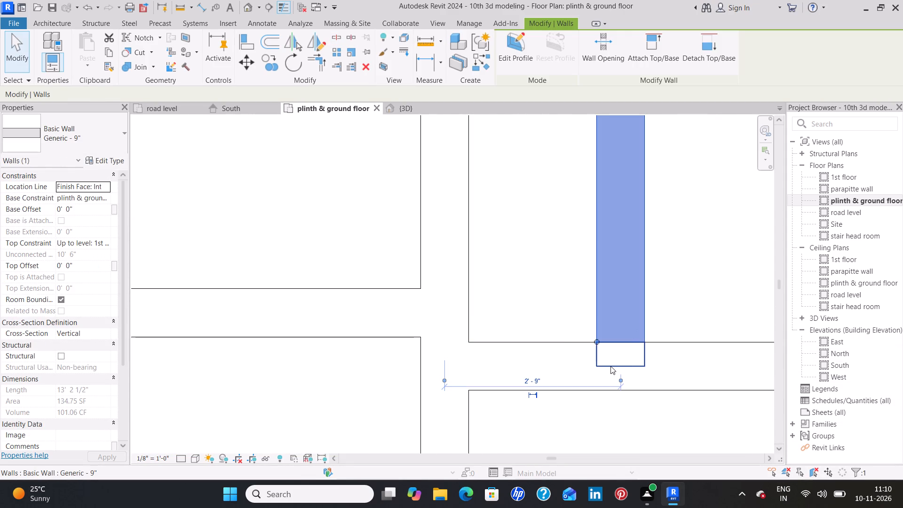
click(609, 366)
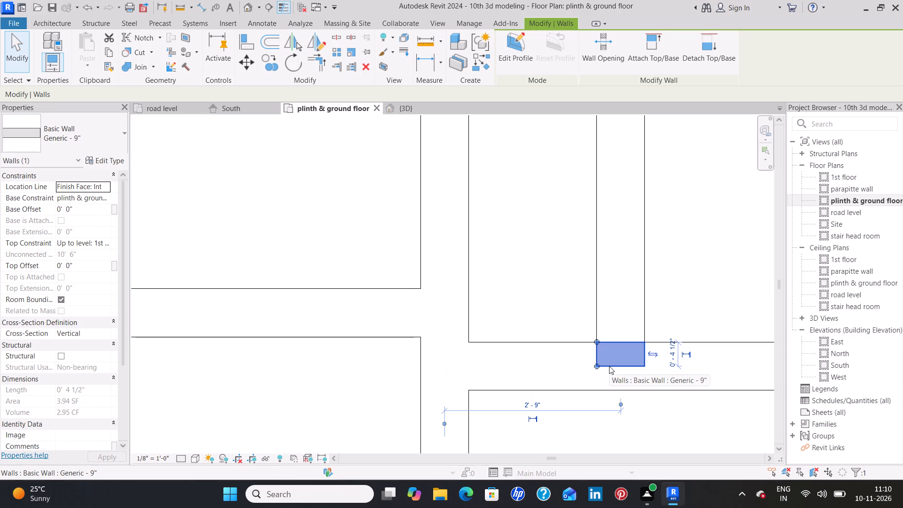
key(Delete)
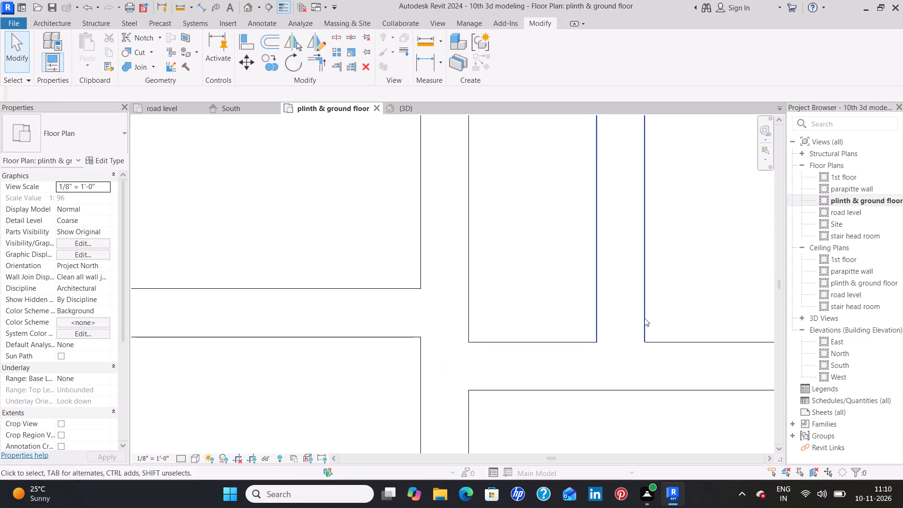
Set the strip's outer east wall and short north wall to an Unconnected top constraint with a height of 2'.
click(644, 318)
scroll(707, 292, down, 3)
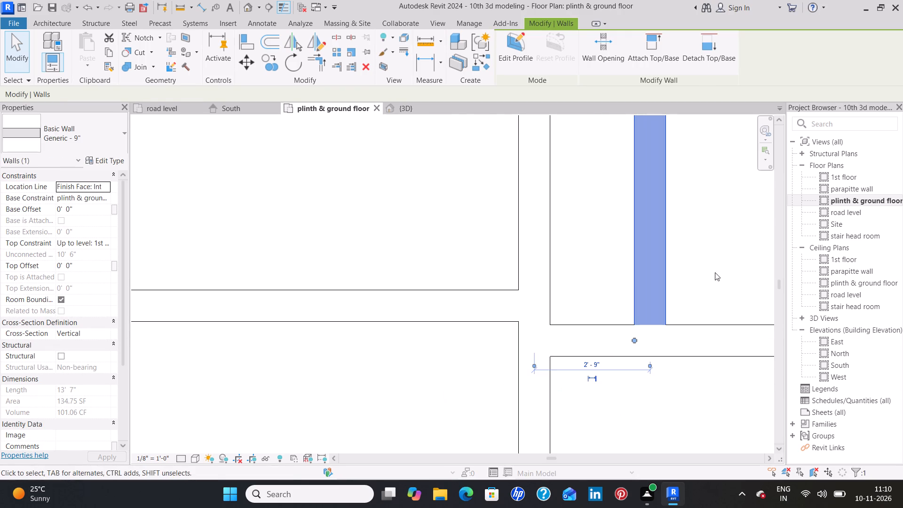
middle_drag(716, 260, 649, 413)
scroll(650, 328, down, 4)
middle_drag(689, 213, 689, 261)
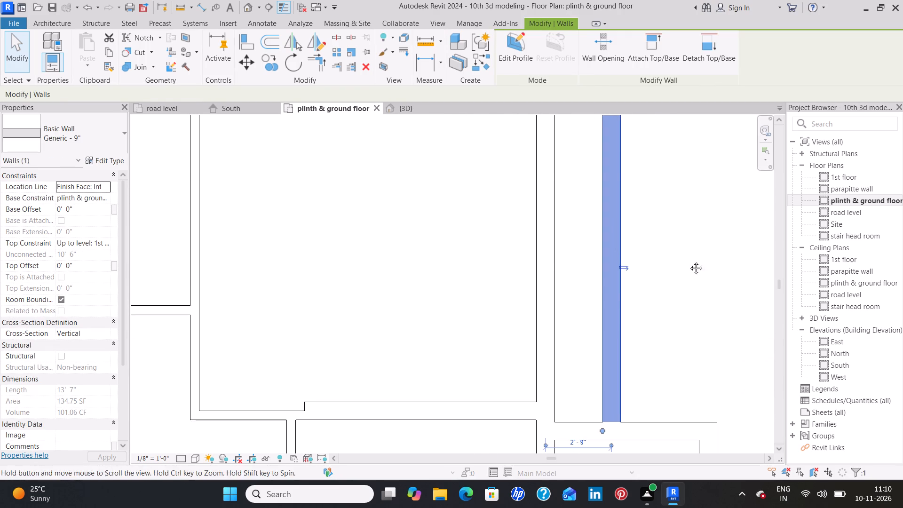
middle_drag(689, 261, 689, 389)
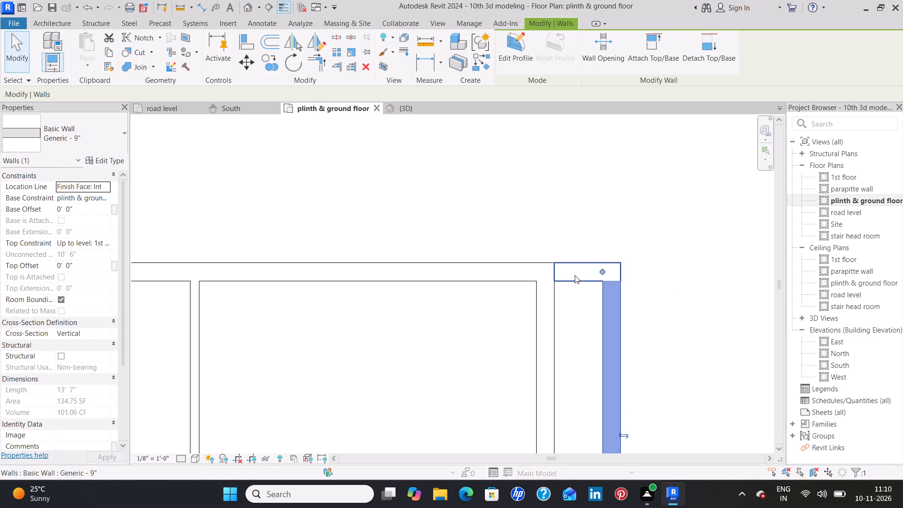
ctrl+click(575, 275)
scroll(691, 286, down, 4)
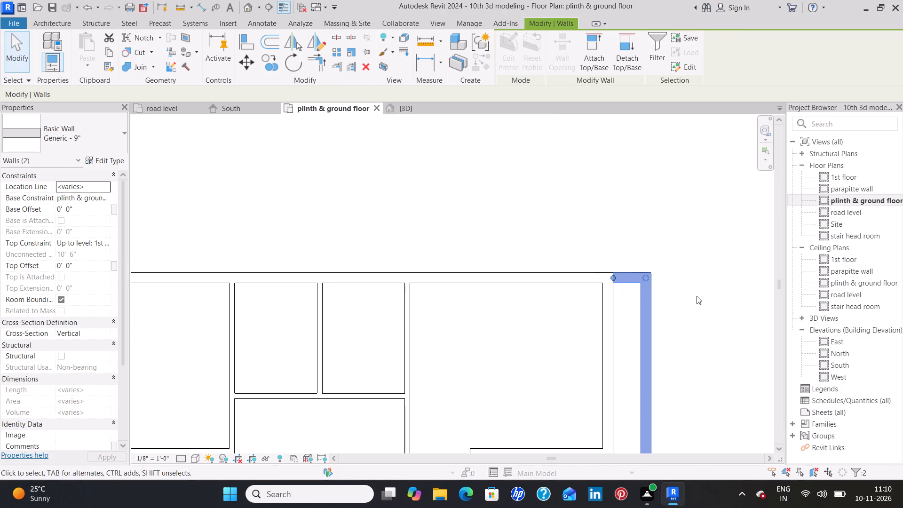
middle_drag(697, 343, 680, 224)
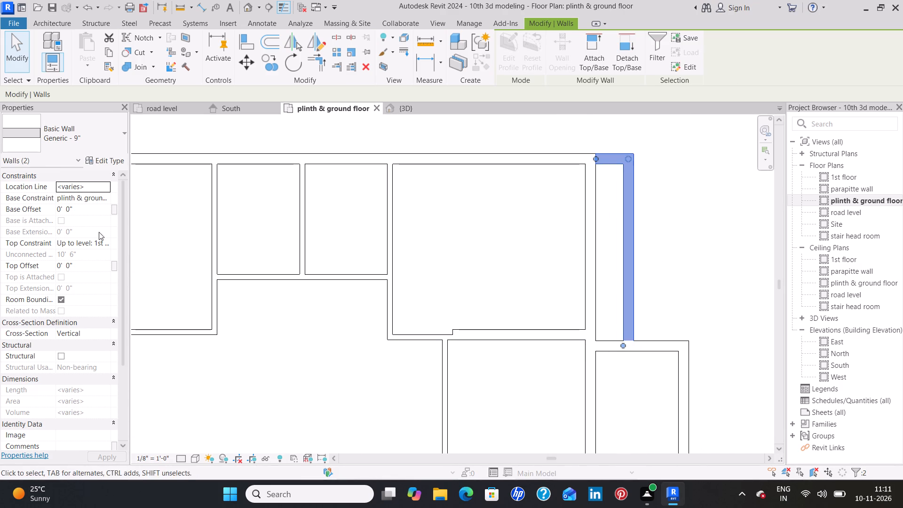
click(107, 244)
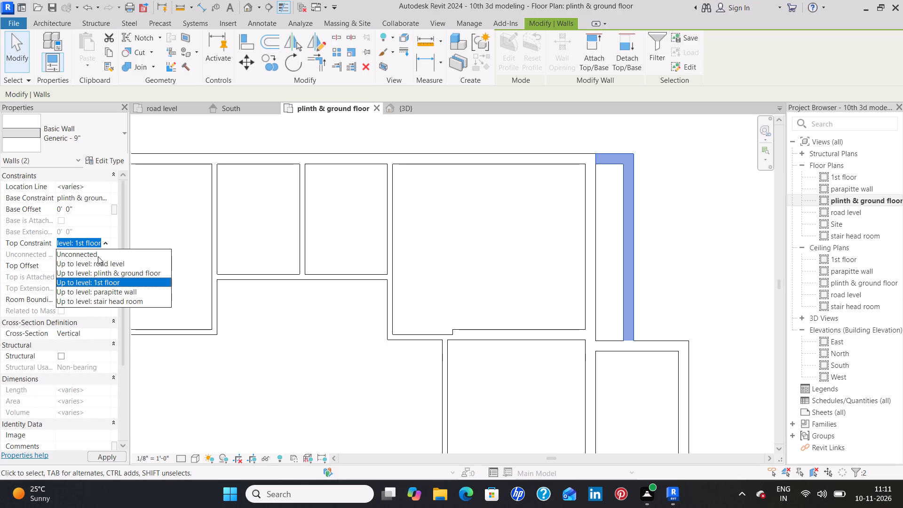
click(98, 256)
click(95, 255)
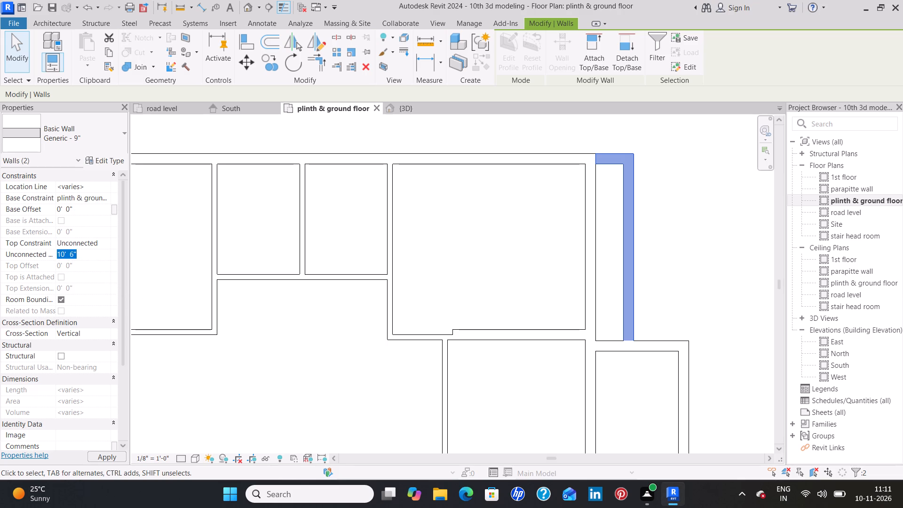
key(BackSpace)
text(2')
key(Return)
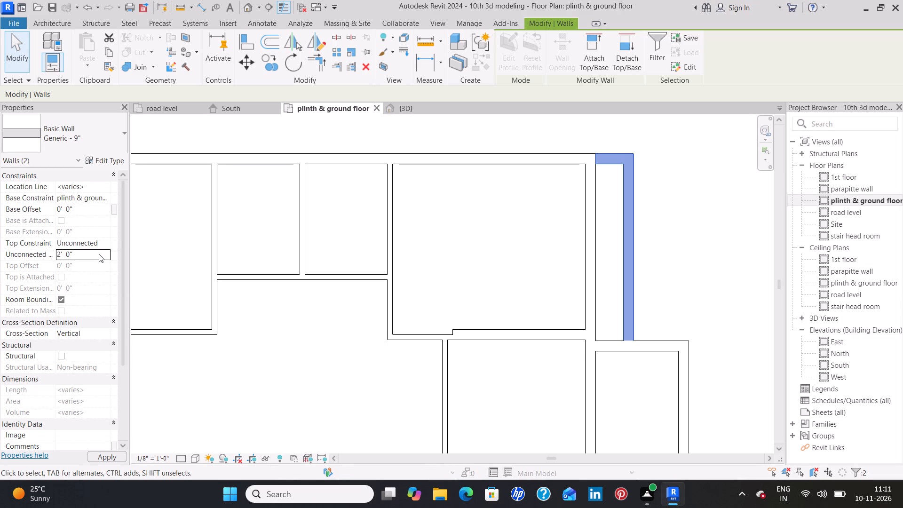
click(108, 460)
click(254, 402)
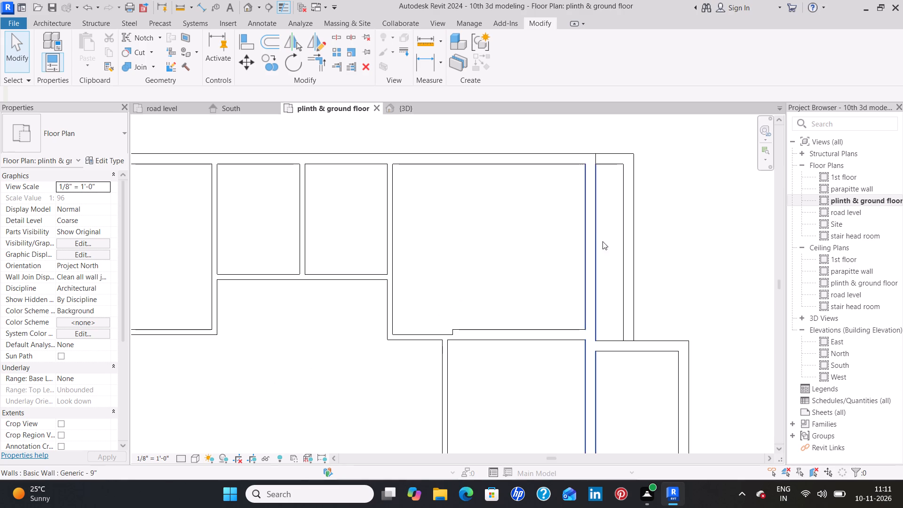
Examine the house in the 3D view from several sides, checking the lowered northeast strip walls and the surrounding ground floor walls.
click(410, 108)
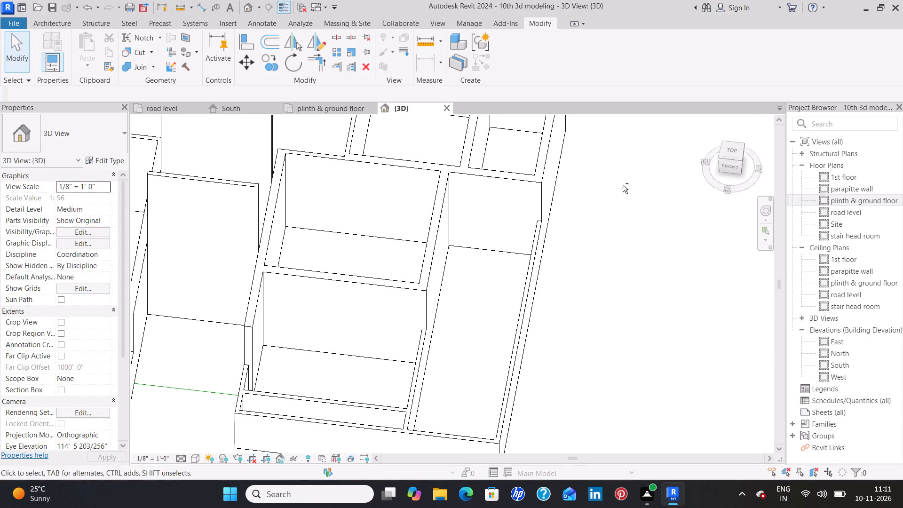
shift+middle_drag(622, 185, 578, 245)
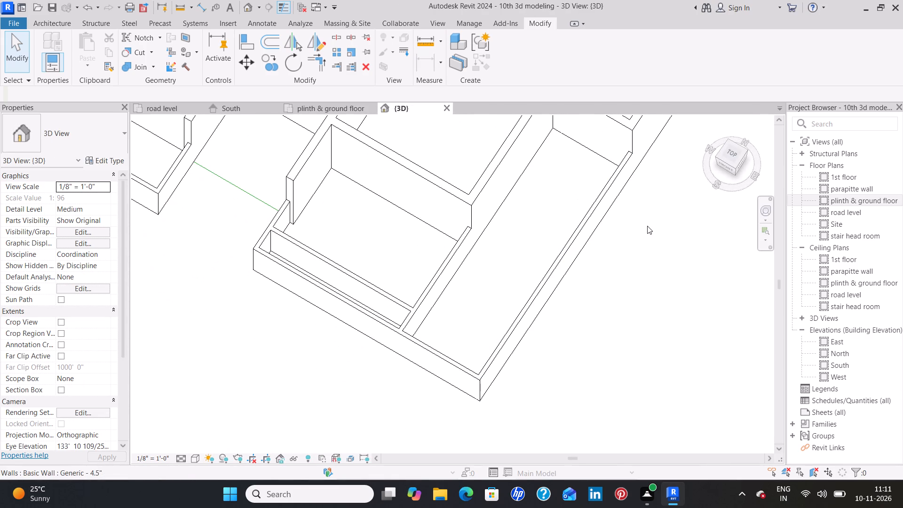
middle_drag(647, 226, 443, 343)
shift+middle_drag(568, 205, 517, 288)
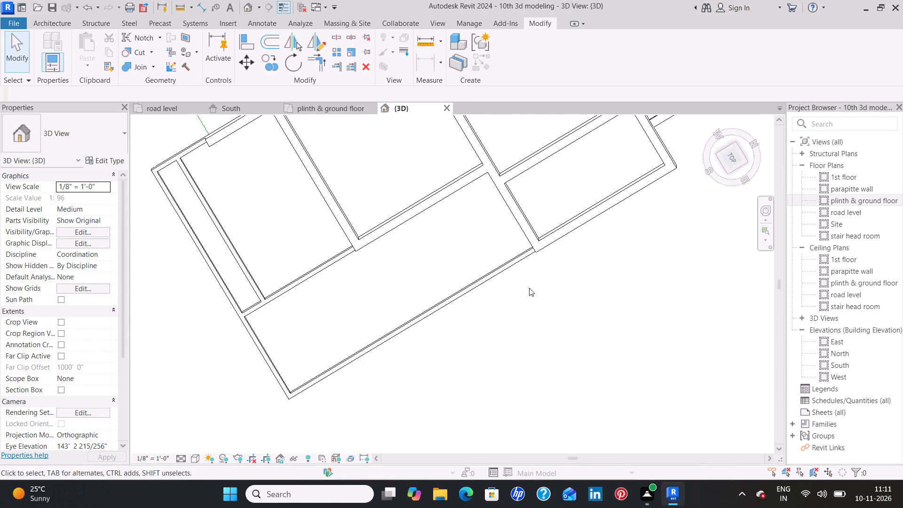
middle_drag(592, 291, 316, 301)
shift+middle_drag(490, 251, 481, 214)
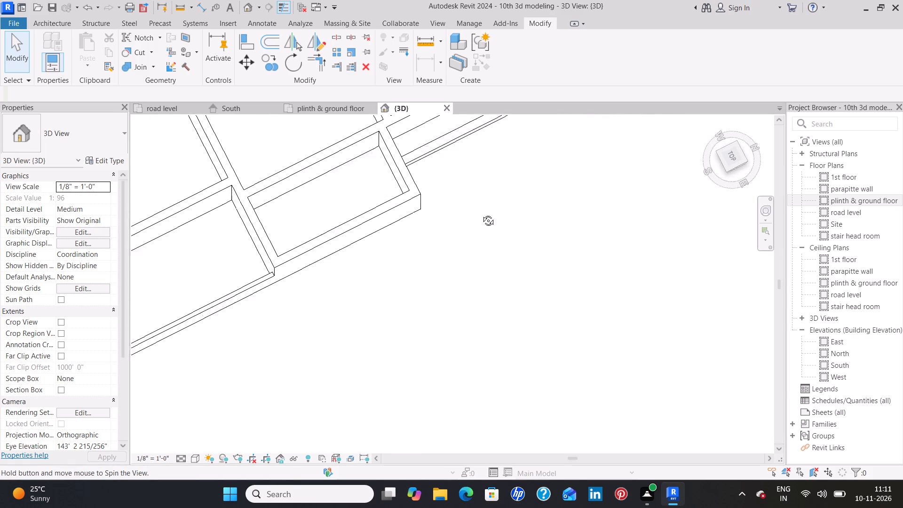
shift+middle_drag(481, 214, 476, 158)
shift+middle_drag(491, 309, 490, 263)
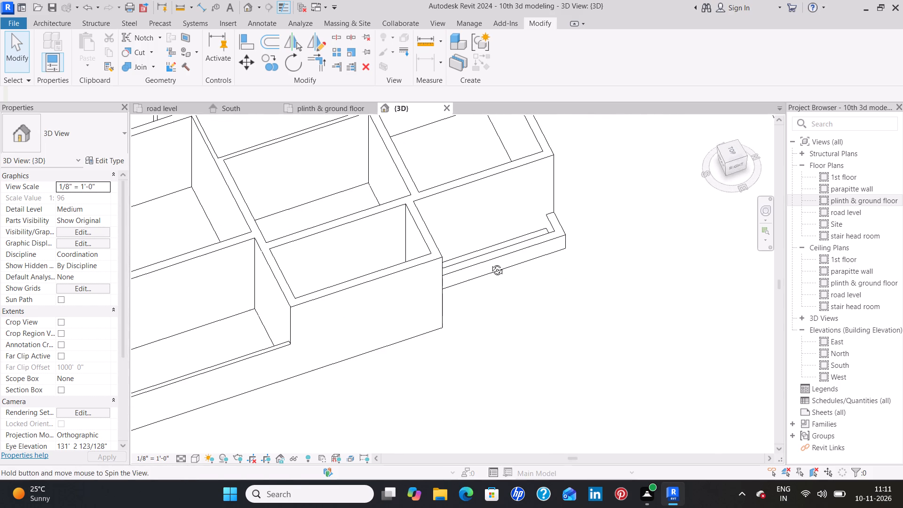
shift+middle_drag(490, 263, 492, 262)
middle_drag(510, 310, 503, 282)
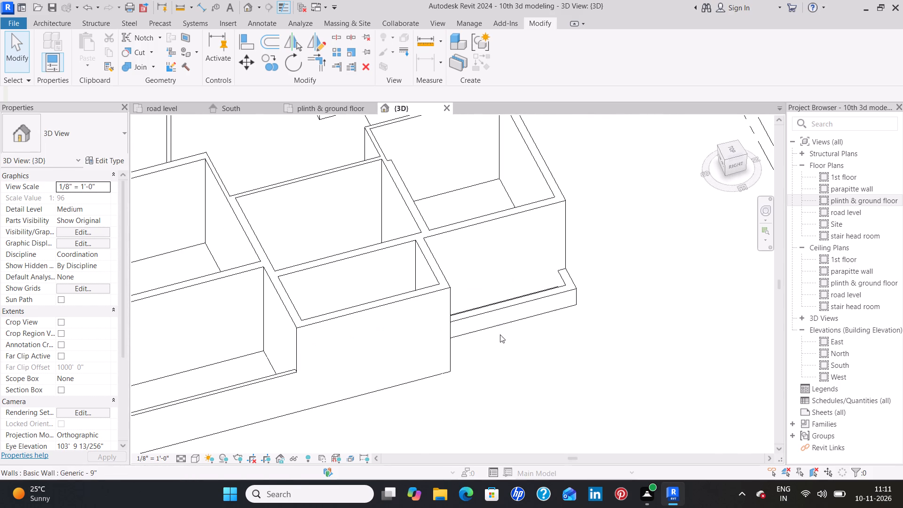
shift+middle_drag(500, 337, 444, 360)
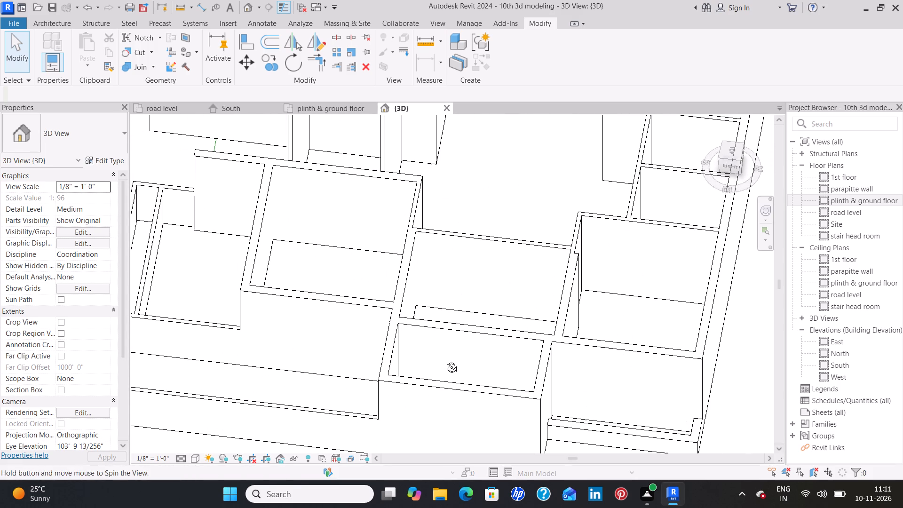
shift+middle_drag(444, 360, 448, 360)
shift+middle_click(449, 360)
shift+middle_click(450, 360)
shift+middle_drag(451, 360, 518, 352)
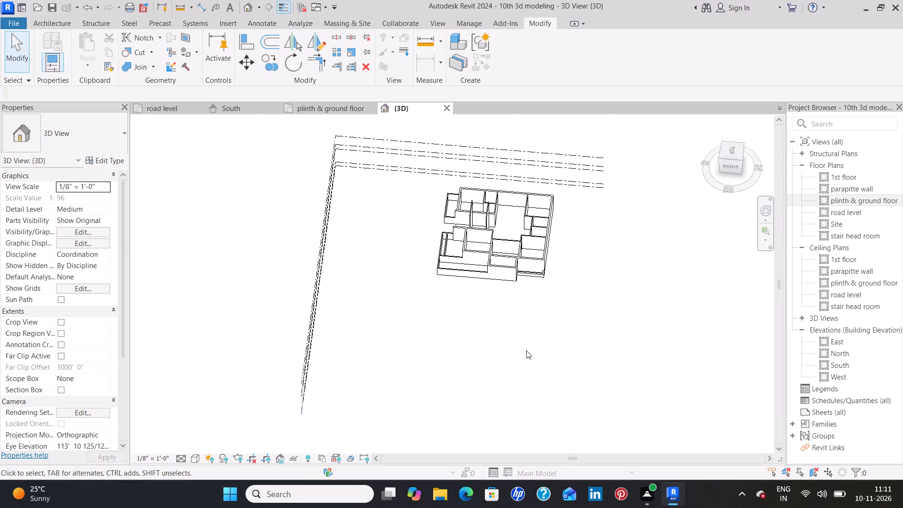
shift+middle_drag(608, 278, 433, 353)
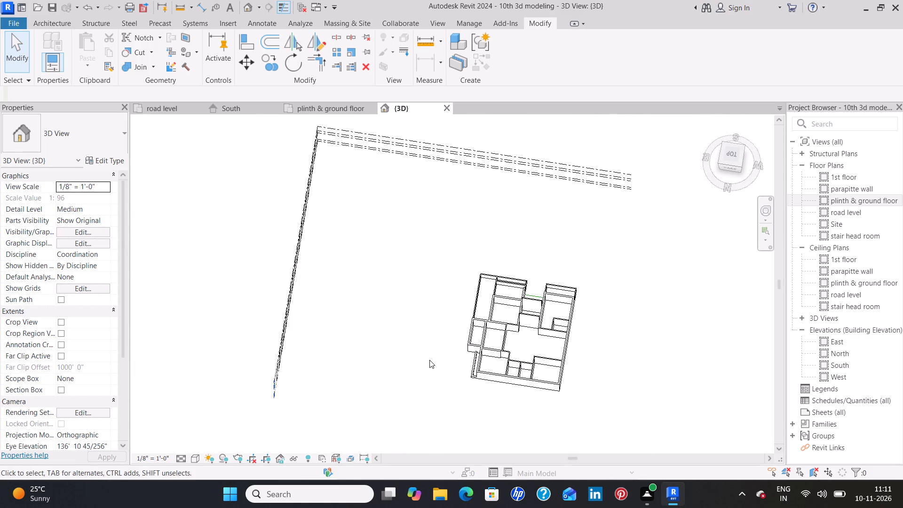
shift+middle_drag(428, 360, 540, 364)
scroll(539, 331, up, 7)
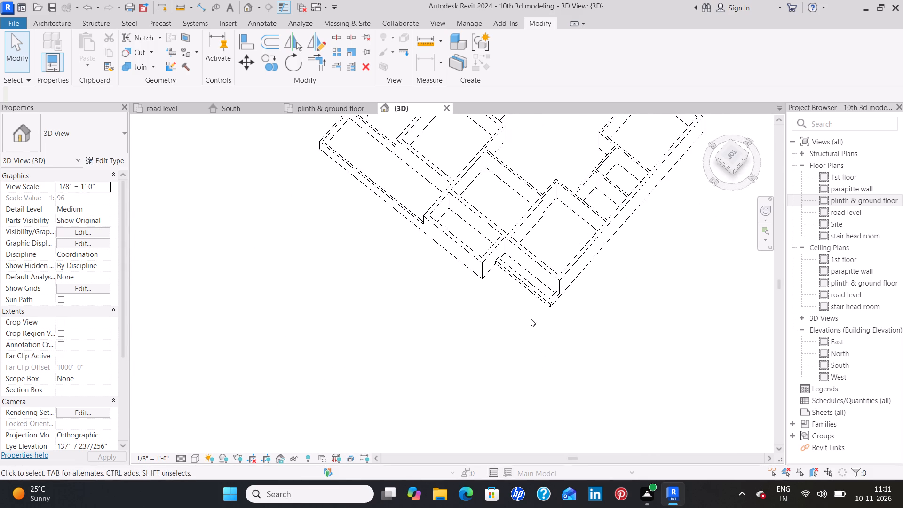
scroll(531, 318, up, 4)
shift+middle_drag(277, 203, 394, 293)
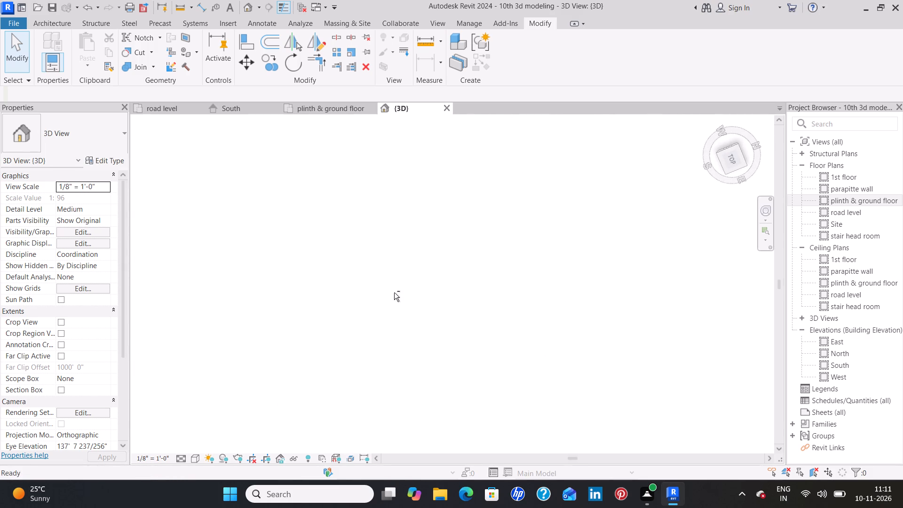
middle_drag(316, 286, 442, 364)
scroll(428, 302, down, 3)
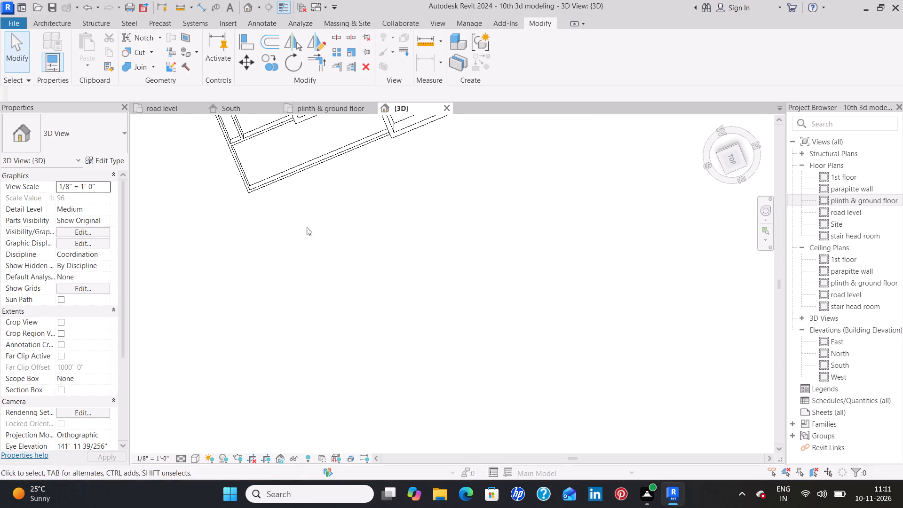
middle_drag(307, 227, 418, 381)
shift+middle_drag(477, 311, 499, 287)
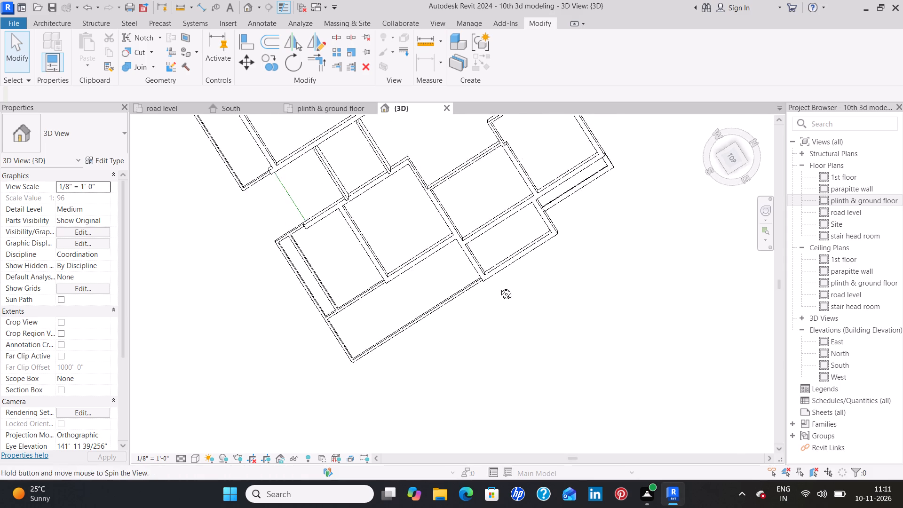
shift+middle_drag(499, 287, 518, 236)
shift+middle_drag(429, 381, 458, 321)
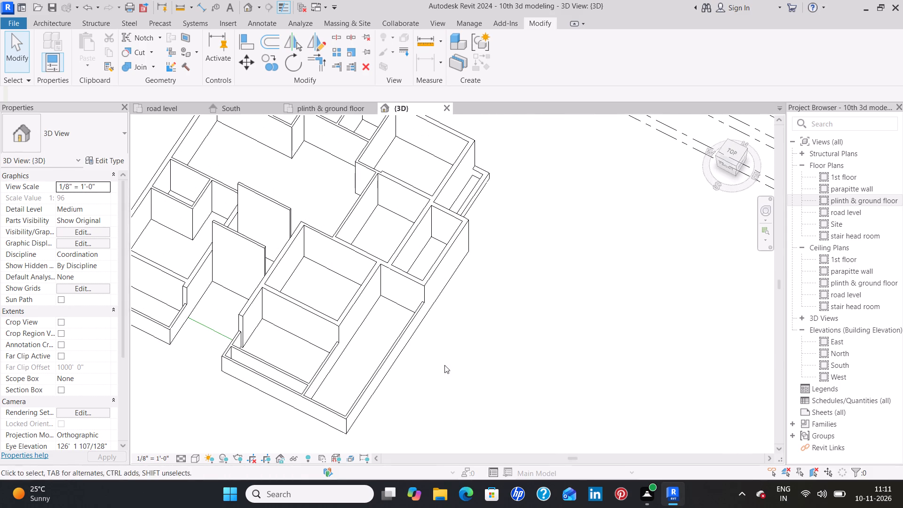
middle_drag(380, 421, 486, 308)
shift+middle_drag(475, 322, 518, 295)
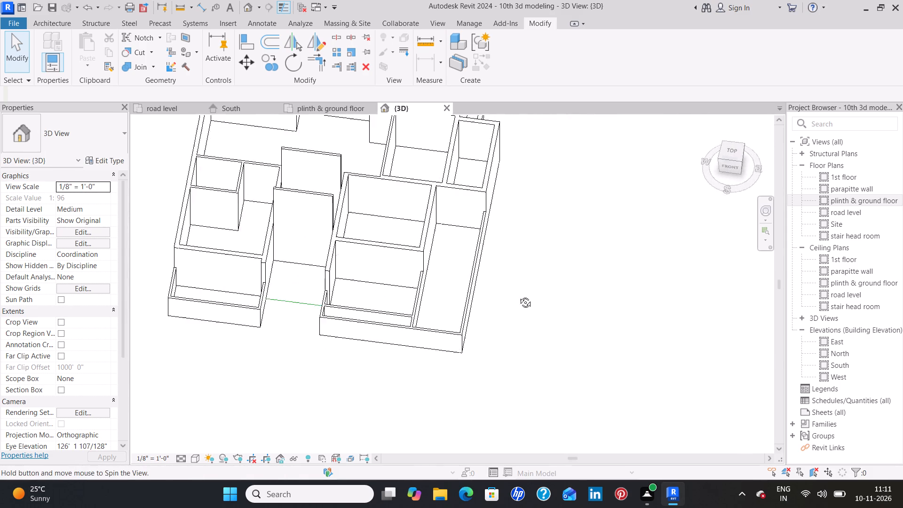
shift+middle_drag(518, 295, 526, 291)
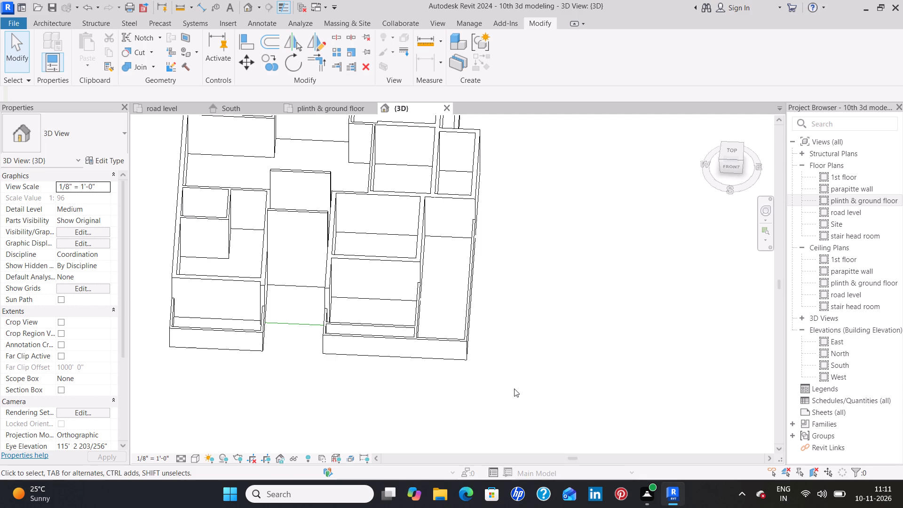
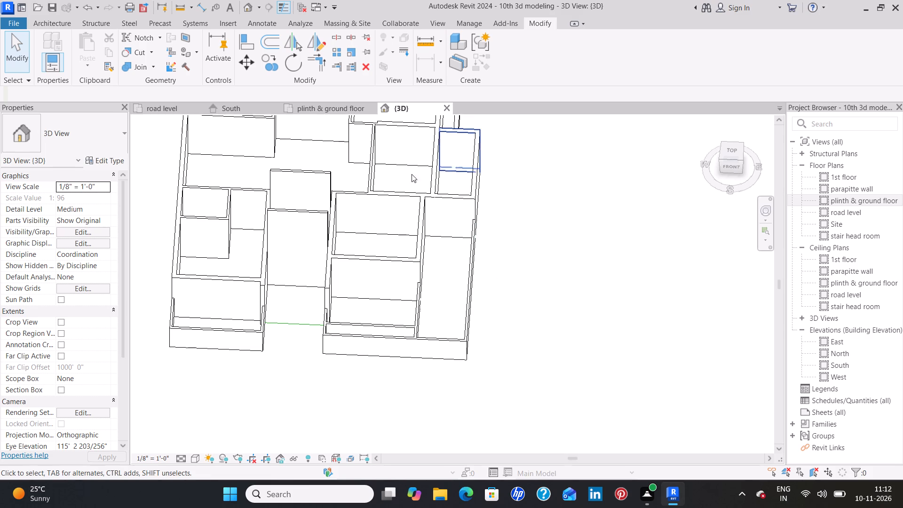
Examine the ground floor plan, the South elevation and the reference plan image around the front garden beds, sitout and car parking.
click(316, 106)
scroll(409, 383, down, 2)
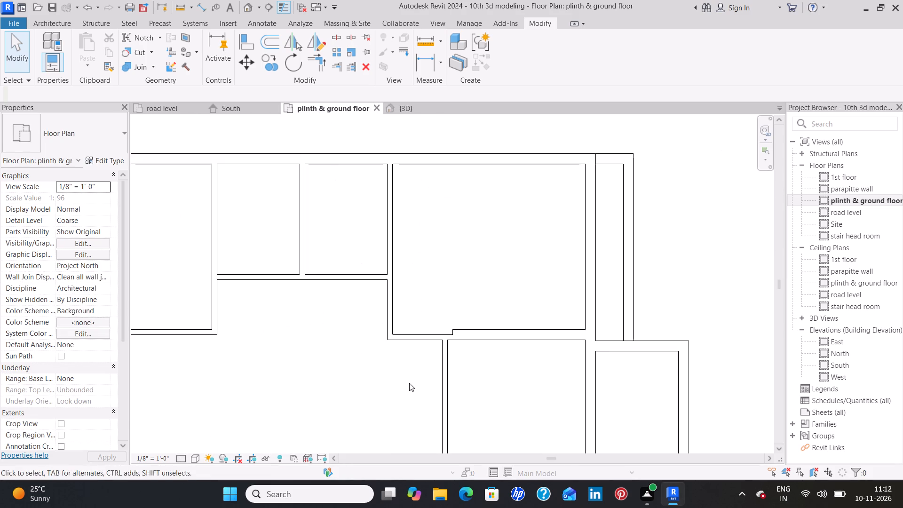
scroll(409, 383, down, 4)
middle_drag(422, 408, 522, 237)
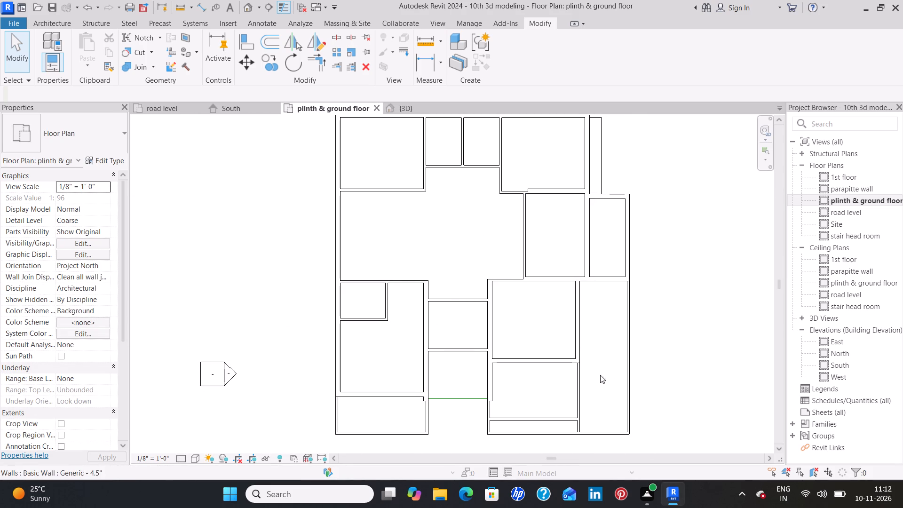
middle_drag(591, 408, 621, 315)
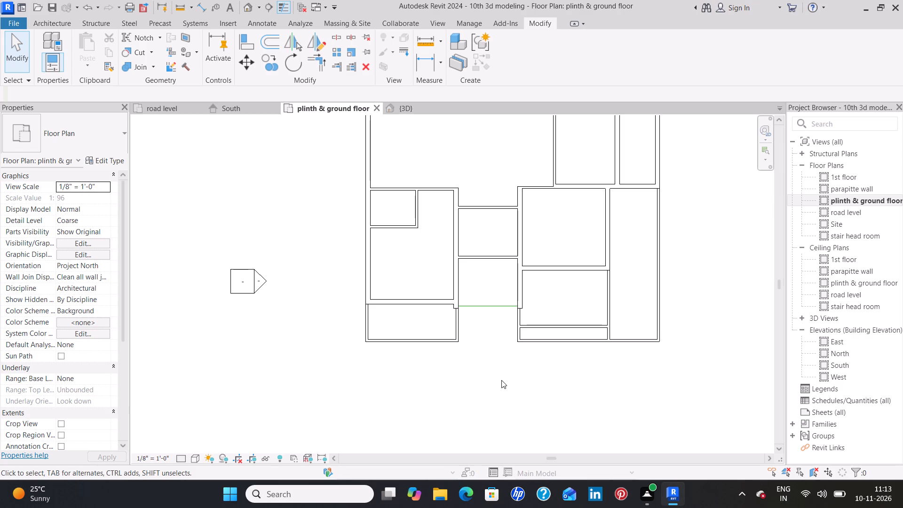
click(240, 106)
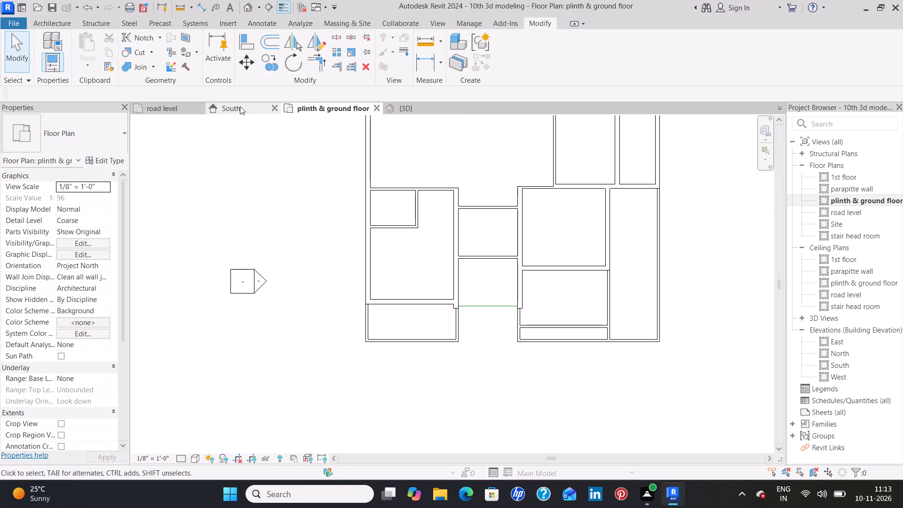
scroll(428, 291, up, 4)
scroll(427, 291, down, 3)
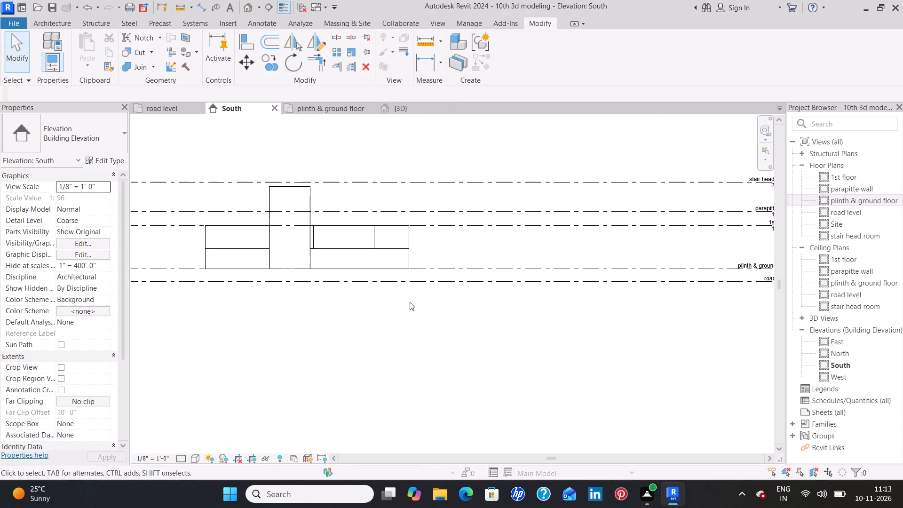
middle_drag(417, 219, 589, 258)
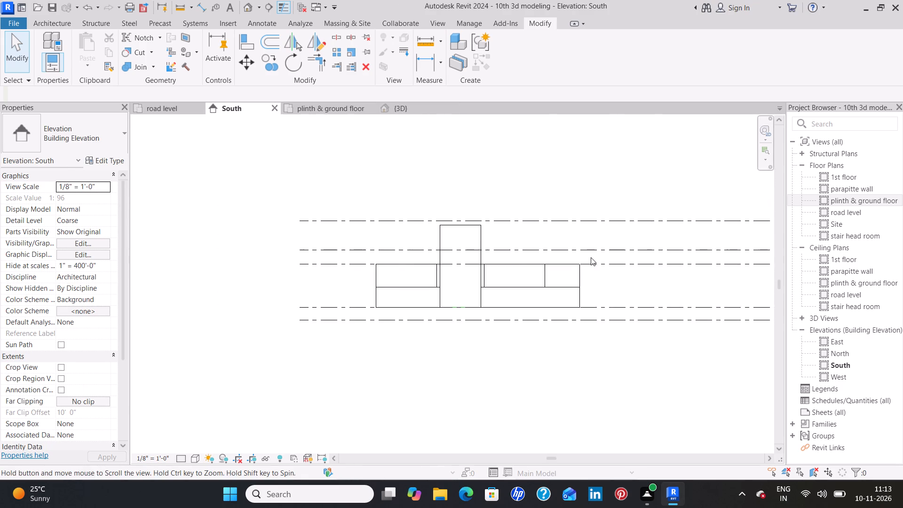
scroll(591, 257, down, 4)
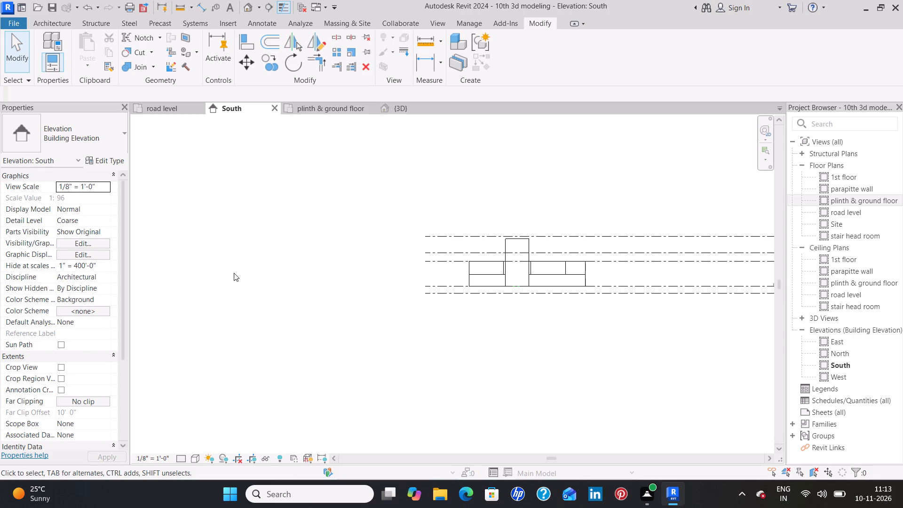
click(335, 107)
scroll(273, 297, down, 5)
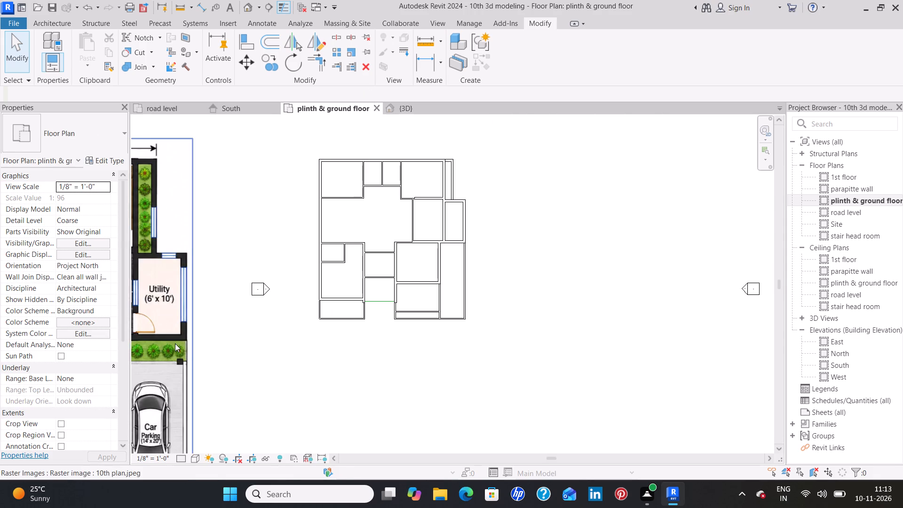
middle_drag(181, 342, 590, 261)
middle_drag(683, 390, 734, 287)
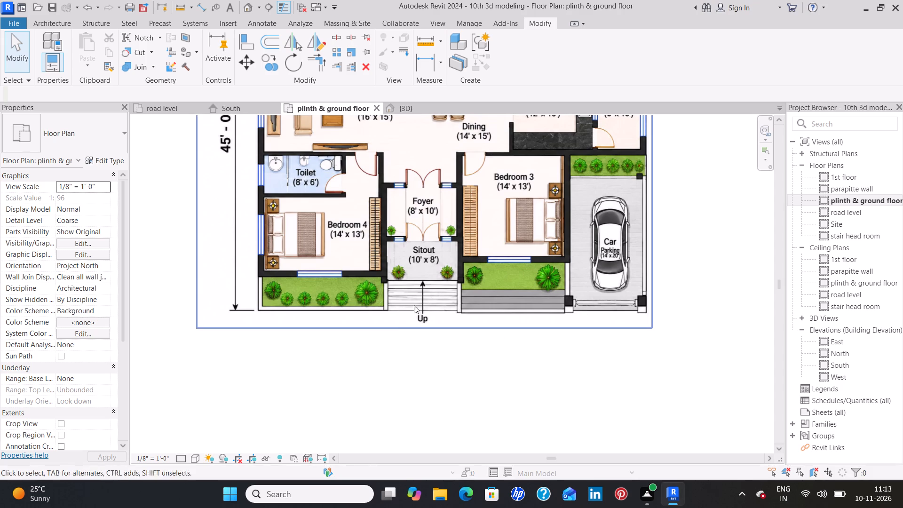
middle_drag(743, 270, 310, 338)
middle_drag(510, 212, 582, 357)
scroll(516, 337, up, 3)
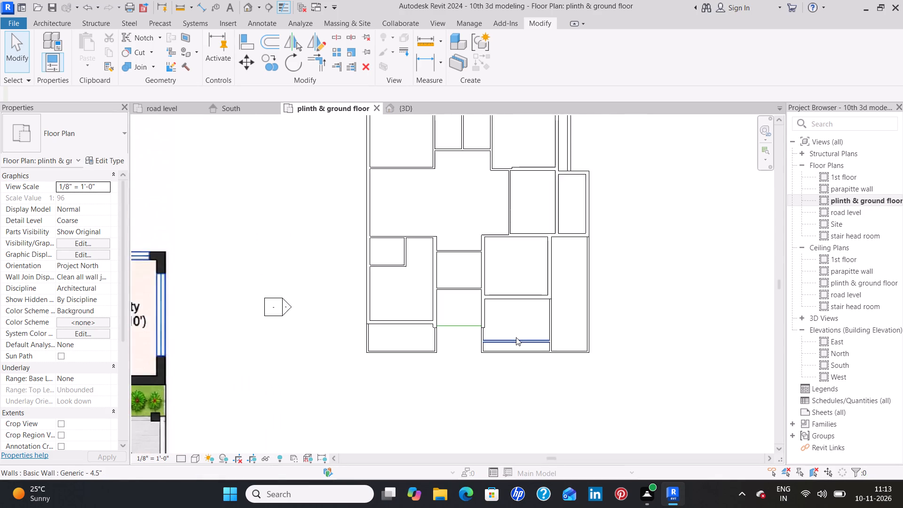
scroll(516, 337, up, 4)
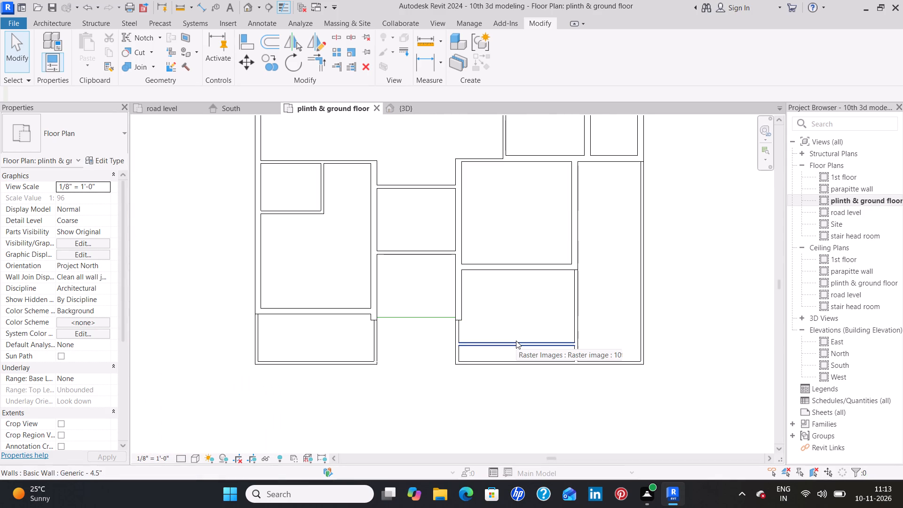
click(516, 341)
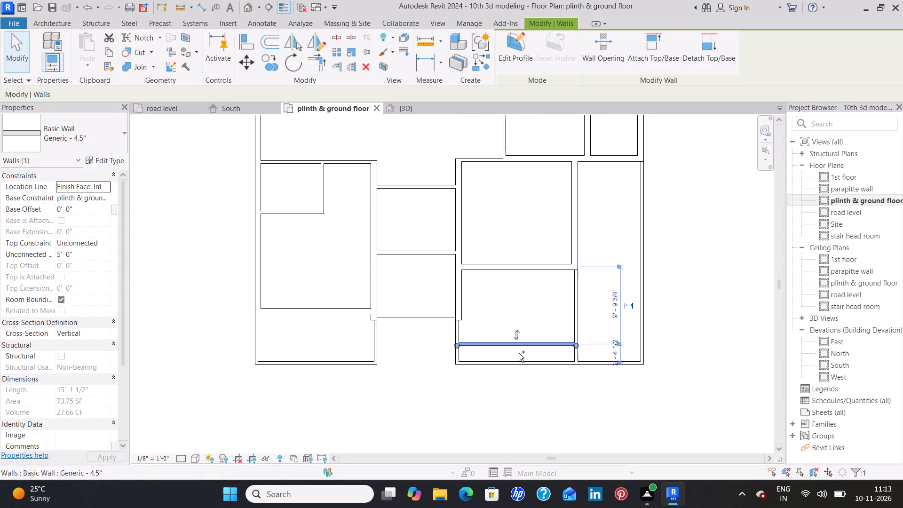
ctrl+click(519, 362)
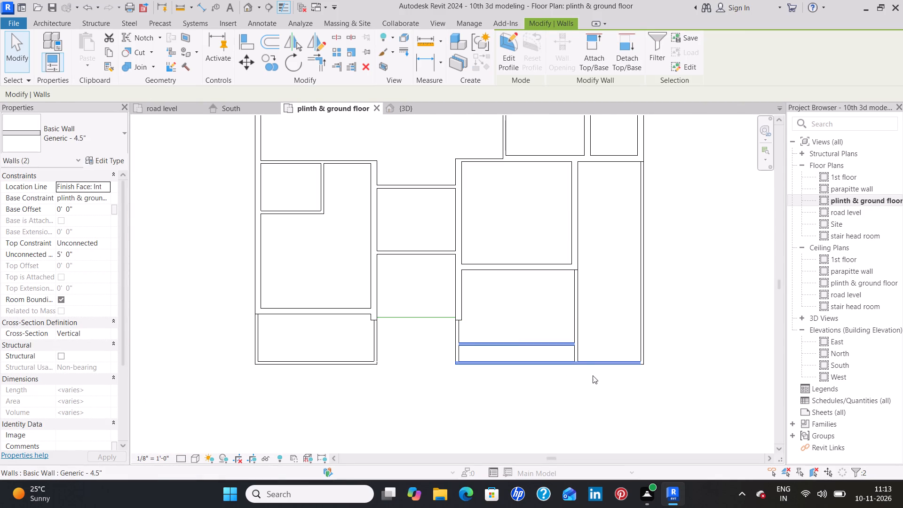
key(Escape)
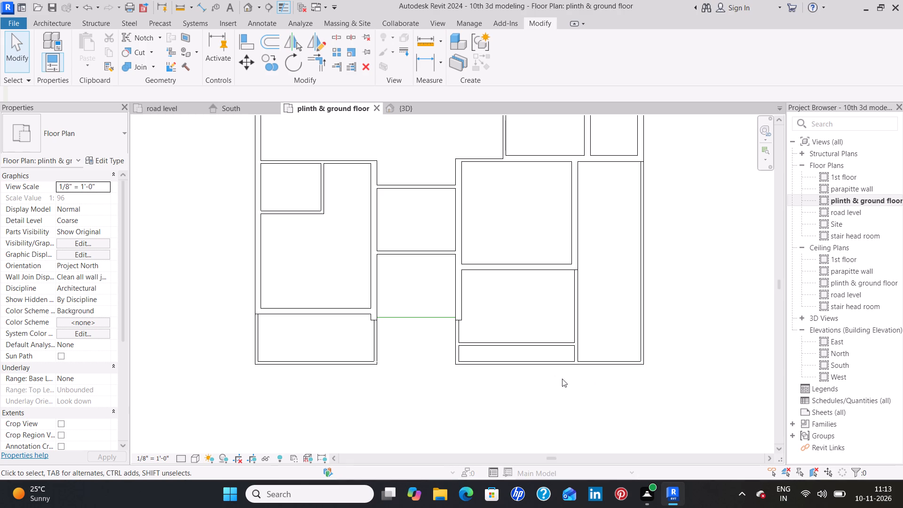
Split the southeast 4.5" front wall at the west face of the car parking's west wall.
click(332, 38)
scroll(607, 441, up, 5)
scroll(602, 404, up, 4)
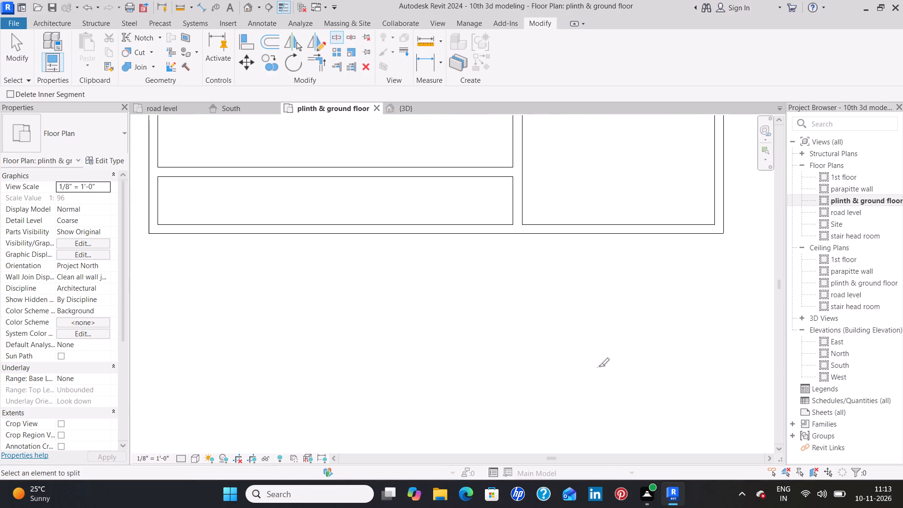
middle_drag(587, 350, 587, 454)
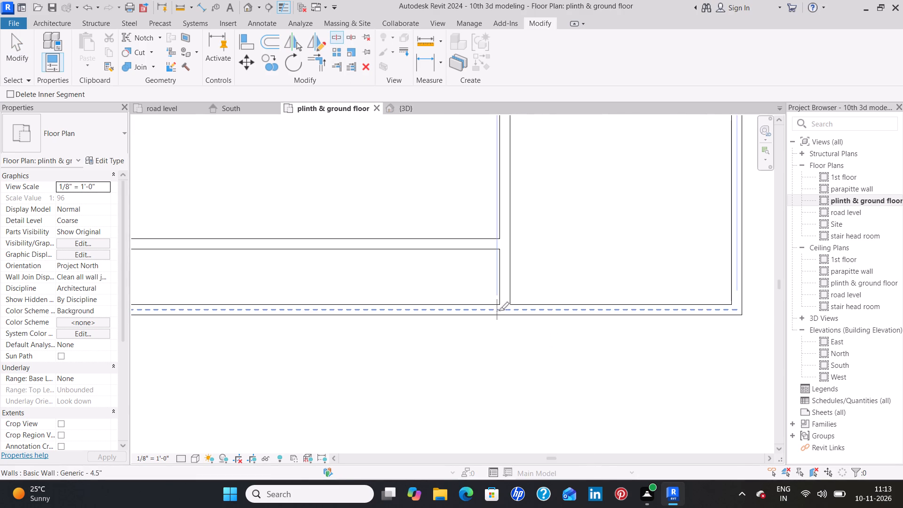
scroll(497, 311, up, 13)
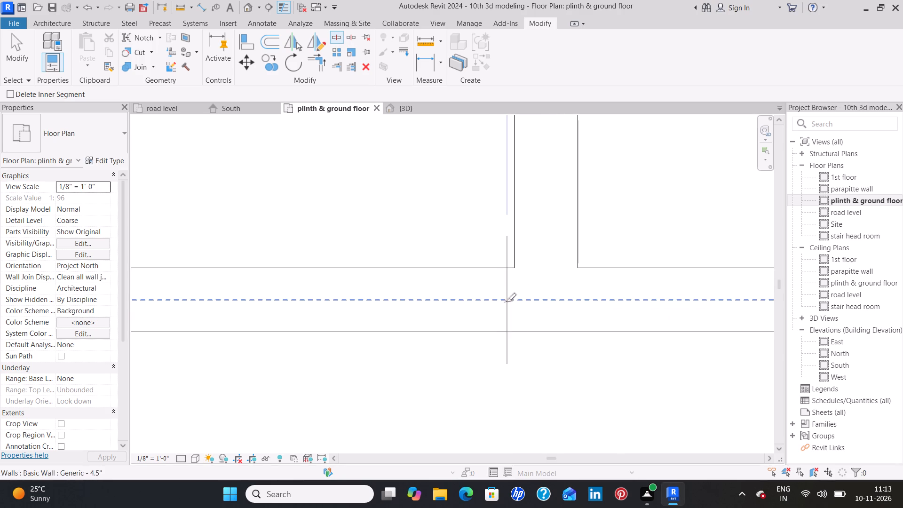
click(514, 301)
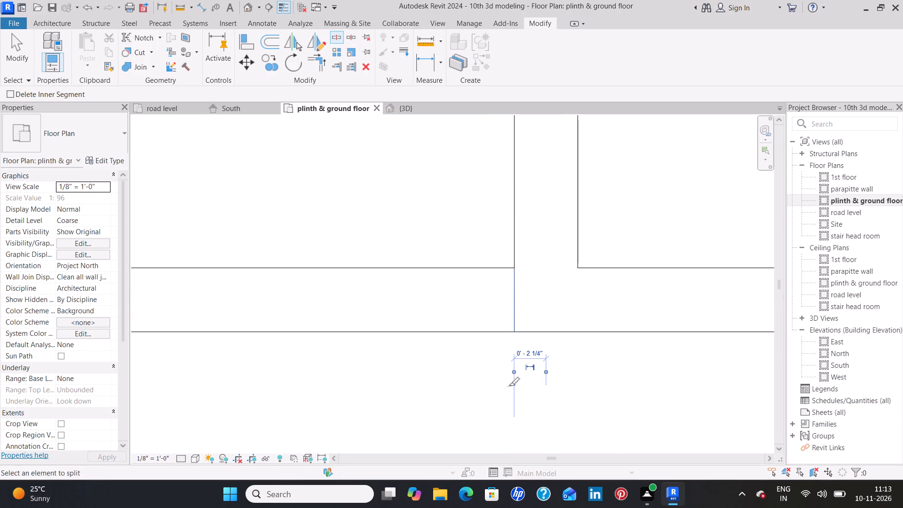
key(Escape)
key(Escape)
Set the six 4.5" walls of the two front garden beds, beside the sitout steps, to an unconnected height of 3'.
scroll(505, 408, down, 8)
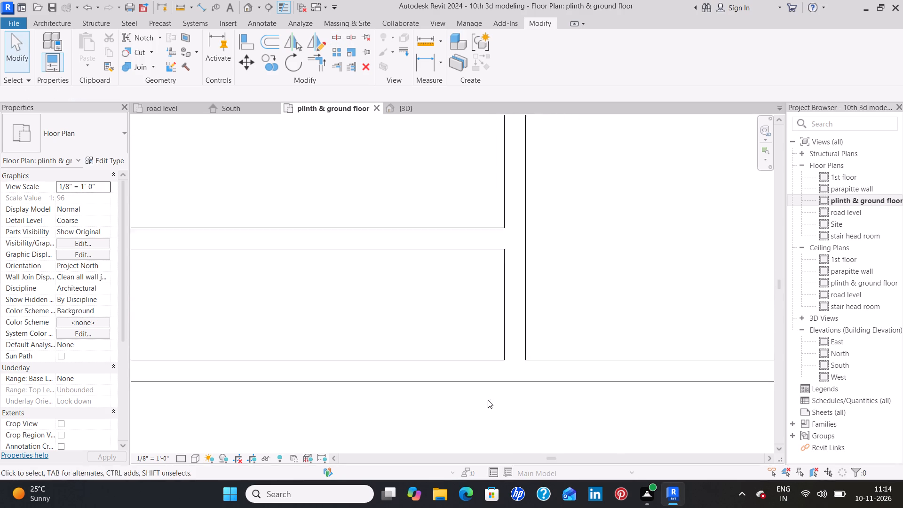
scroll(488, 400, down, 2)
click(419, 377)
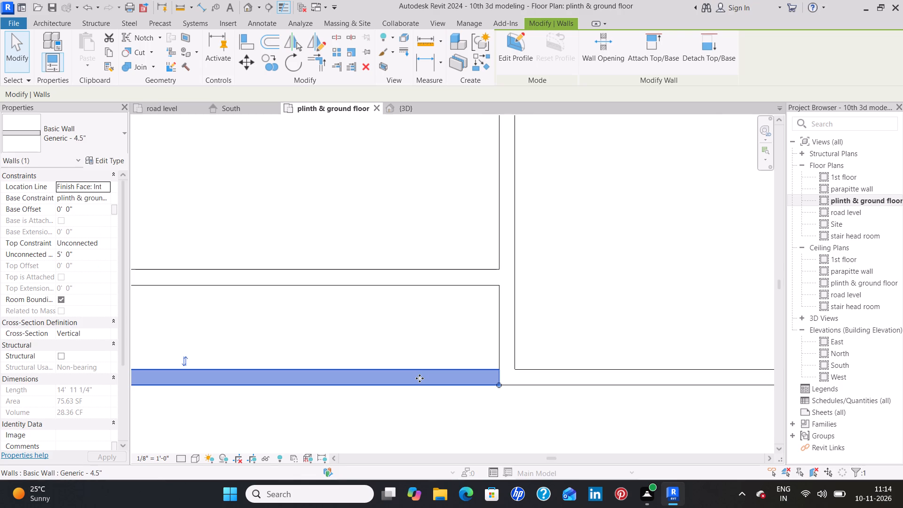
ctrl+click(459, 283)
scroll(414, 336, down, 4)
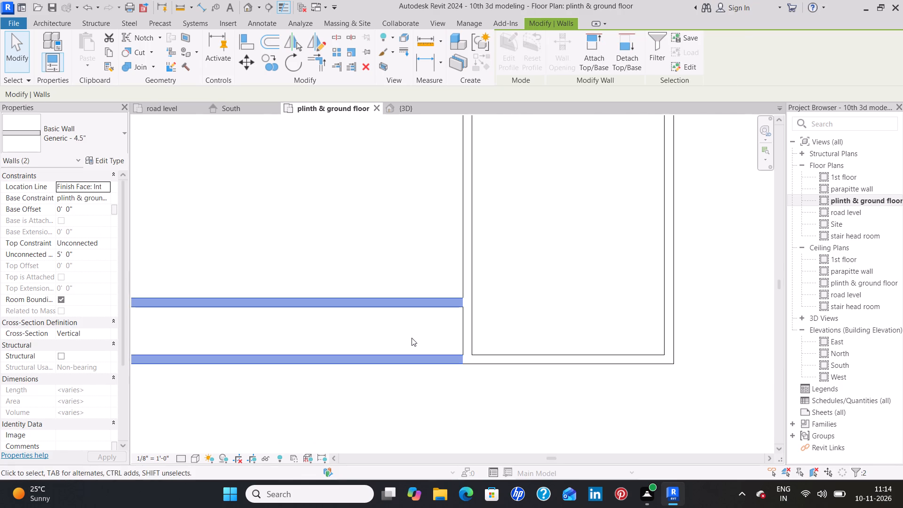
middle_drag(412, 337, 739, 340)
ctrl+click(430, 334)
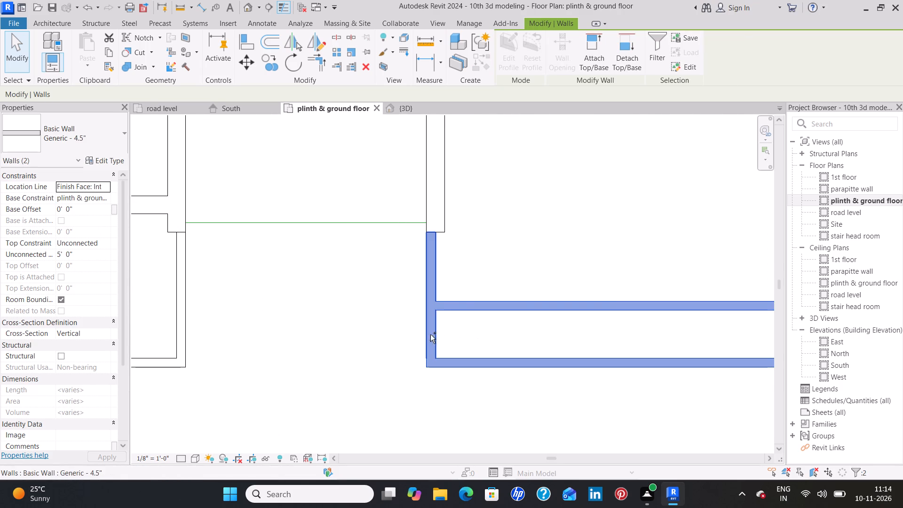
middle_drag(385, 348, 683, 340)
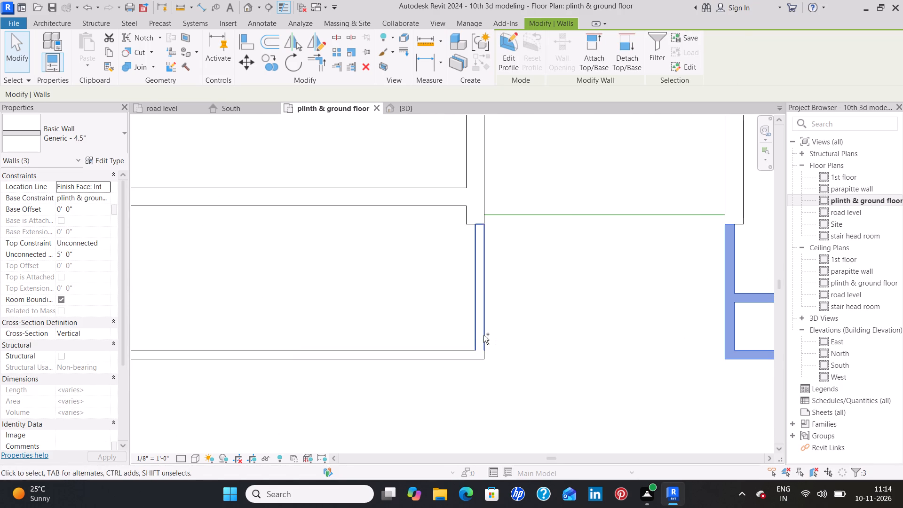
ctrl+click(483, 335)
scroll(482, 341, down, 5)
ctrl+click(442, 349)
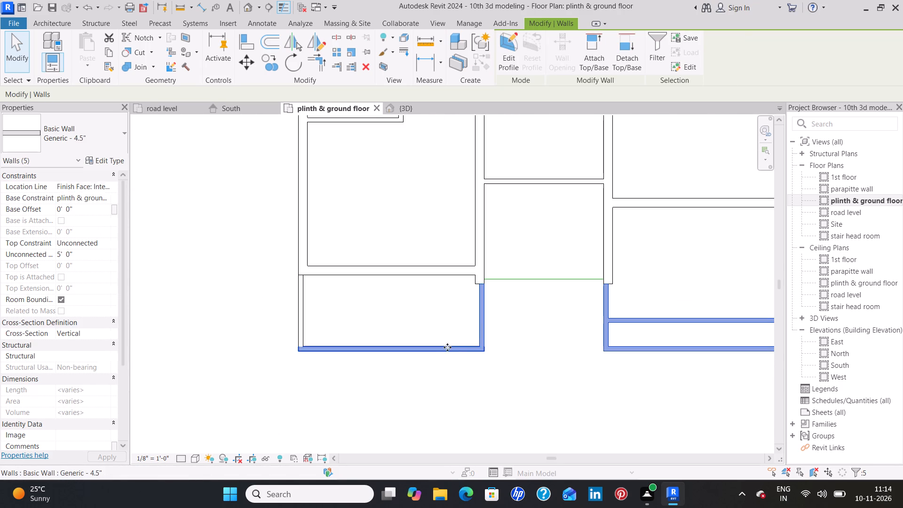
ctrl+click(297, 302)
scroll(548, 421, down, 3)
middle_drag(531, 411, 525, 407)
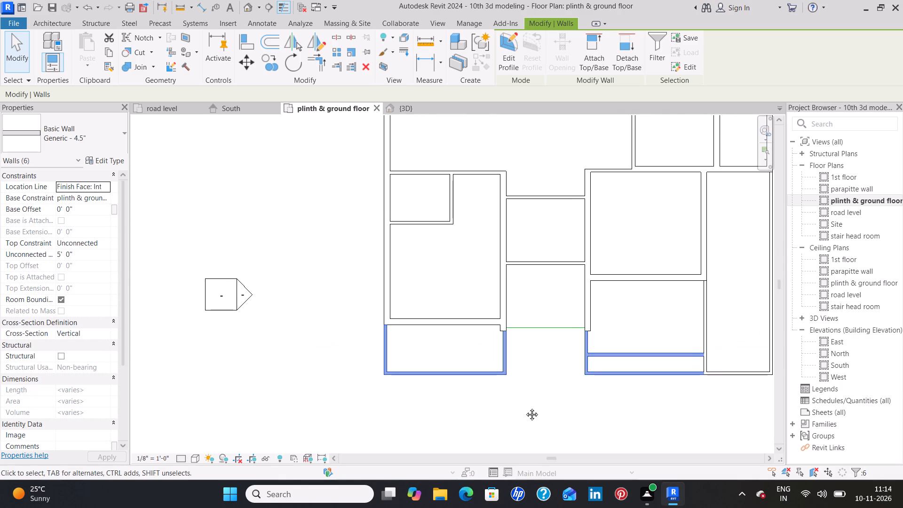
middle_drag(525, 407, 477, 393)
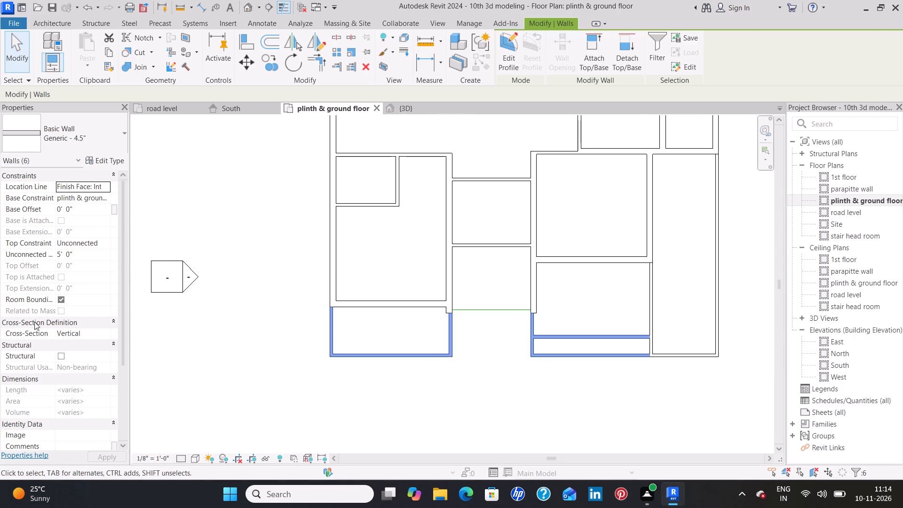
click(74, 252)
key(BackSpace)
key(BackSpace)
key(BackSpace)
key(BackSpace)
key(BackSpace)
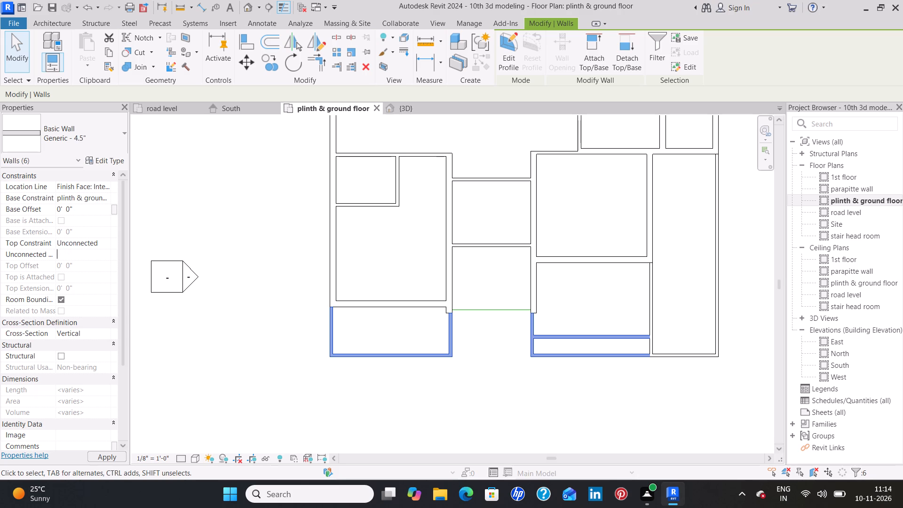
key(BackSpace)
key(3)
key(apostrophe)
key(Return)
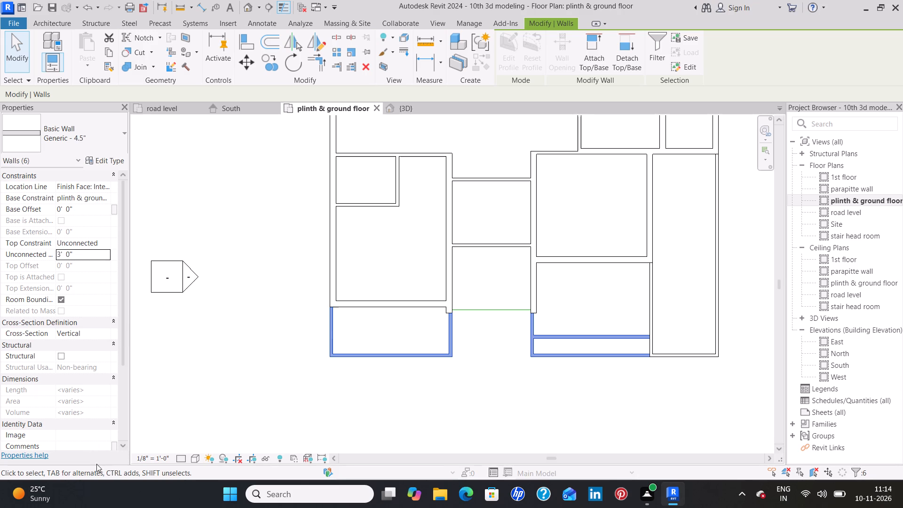
click(103, 460)
click(193, 421)
Check the front garden bed walls in the 3D view.
scroll(222, 402, down, 1)
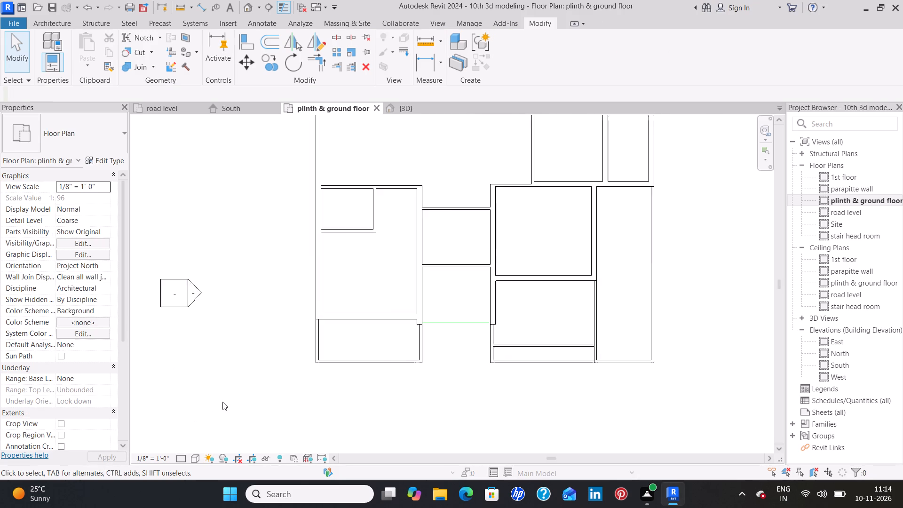
scroll(222, 402, down, 2)
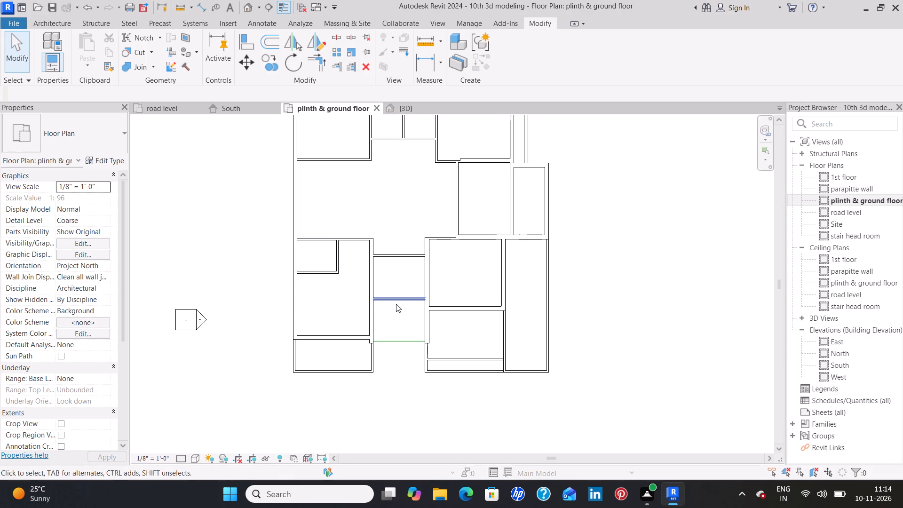
click(414, 108)
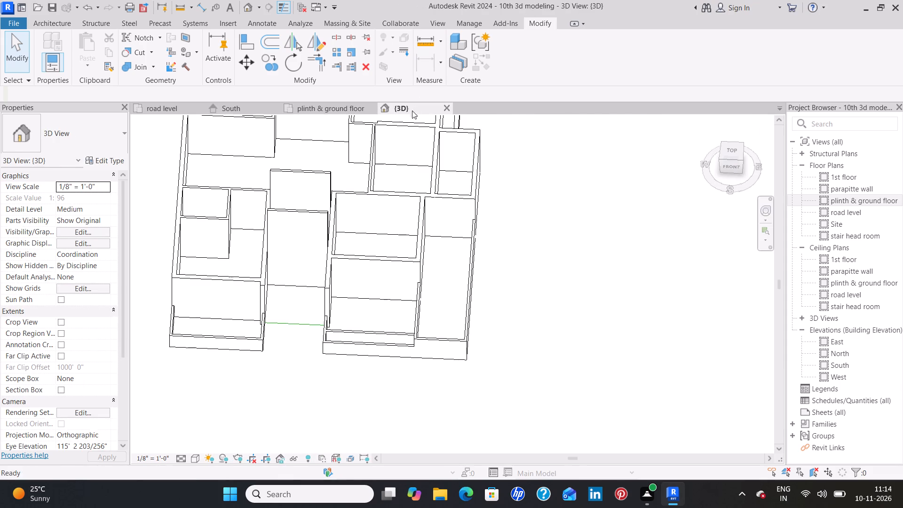
Set the top constraint of the foyer's north and south 4.5" walls to the 1st floor level in the ground floor plan.
click(333, 108)
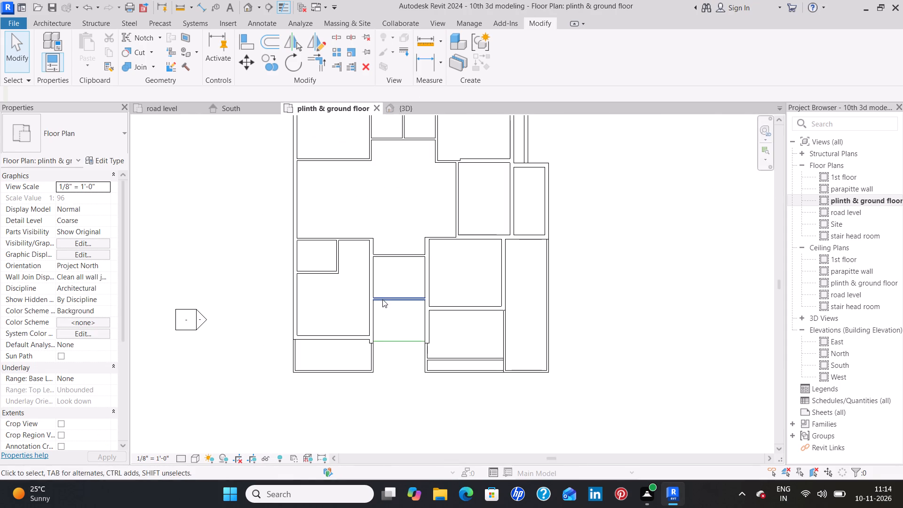
click(382, 299)
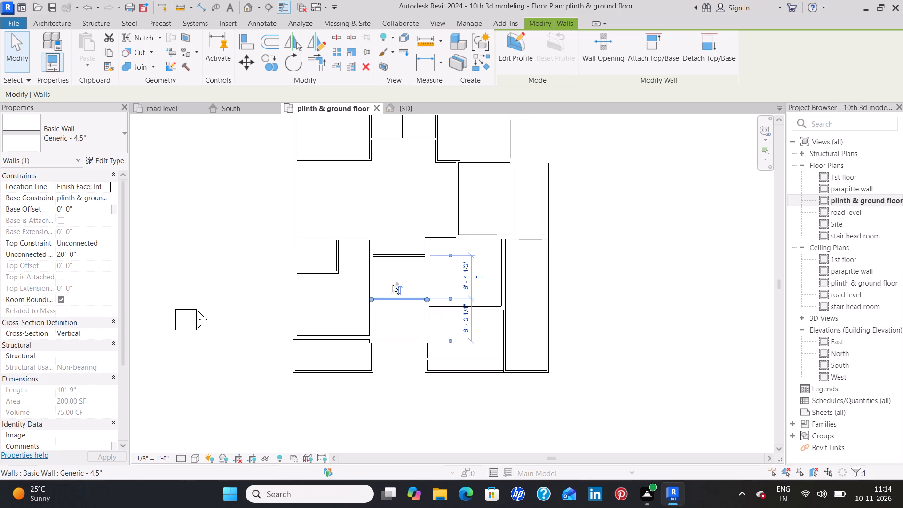
ctrl+click(402, 256)
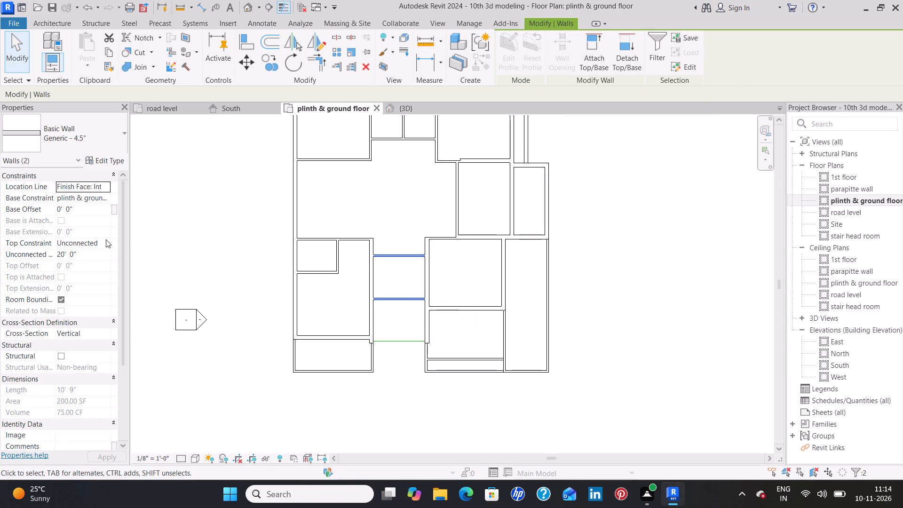
click(106, 239)
click(117, 282)
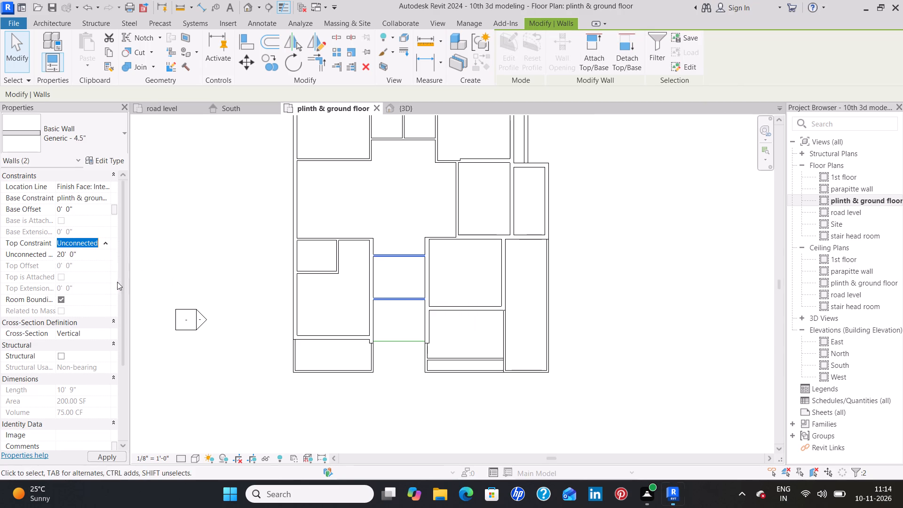
click(185, 244)
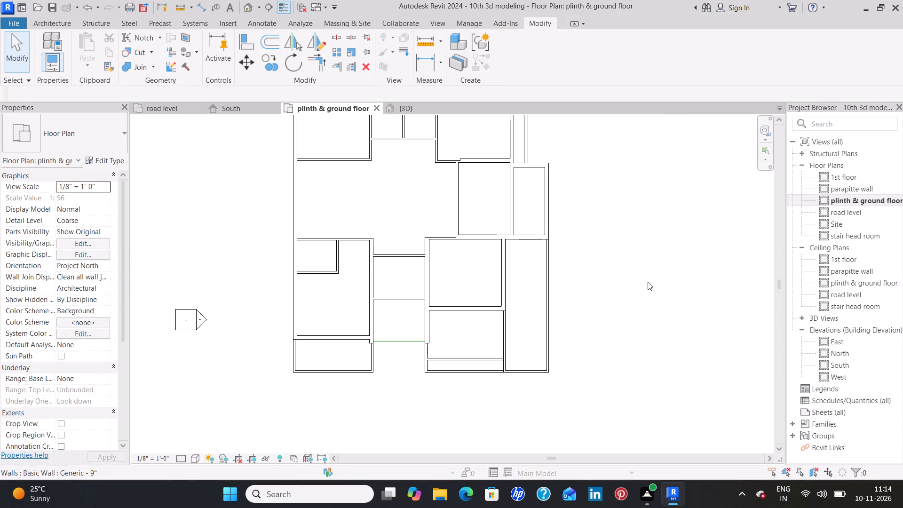
Check the foyer wall heights against the surrounding walls and the 1st floor level, from the front and obliquely in 3D.
click(417, 111)
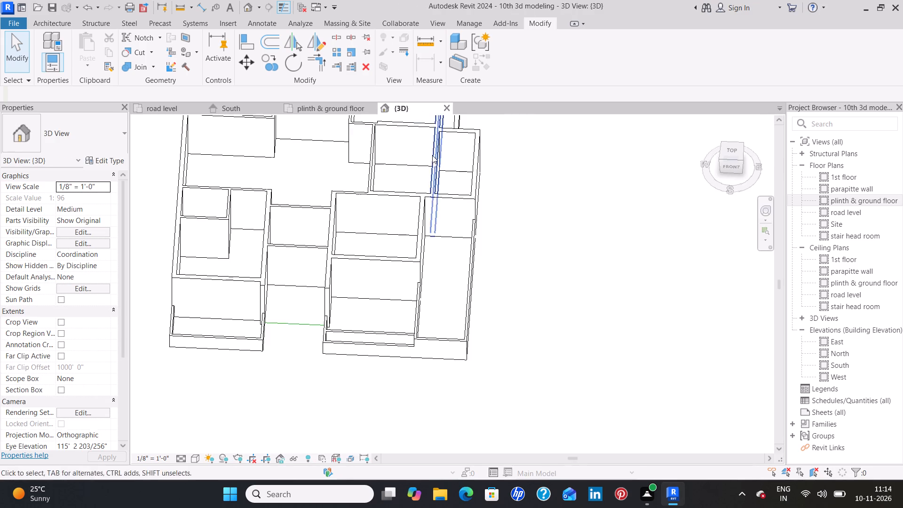
scroll(534, 257, down, 2)
middle_drag(541, 212, 541, 293)
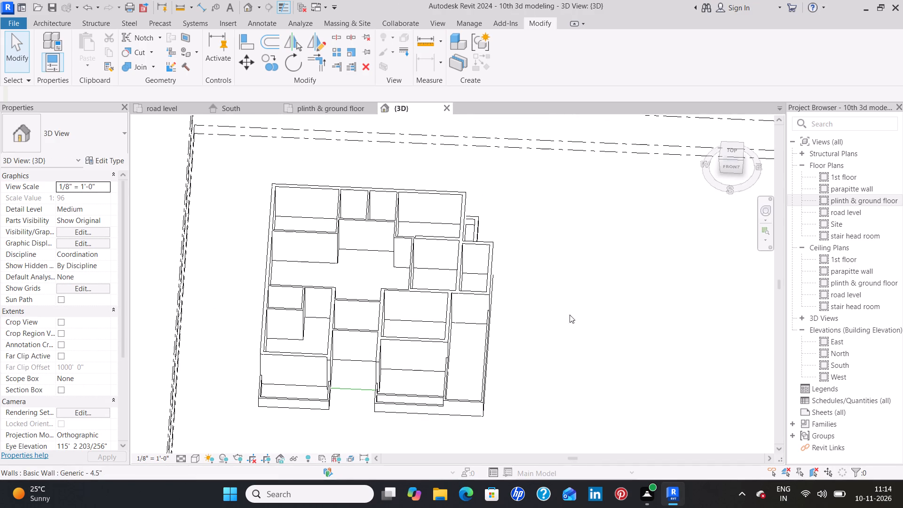
click(724, 166)
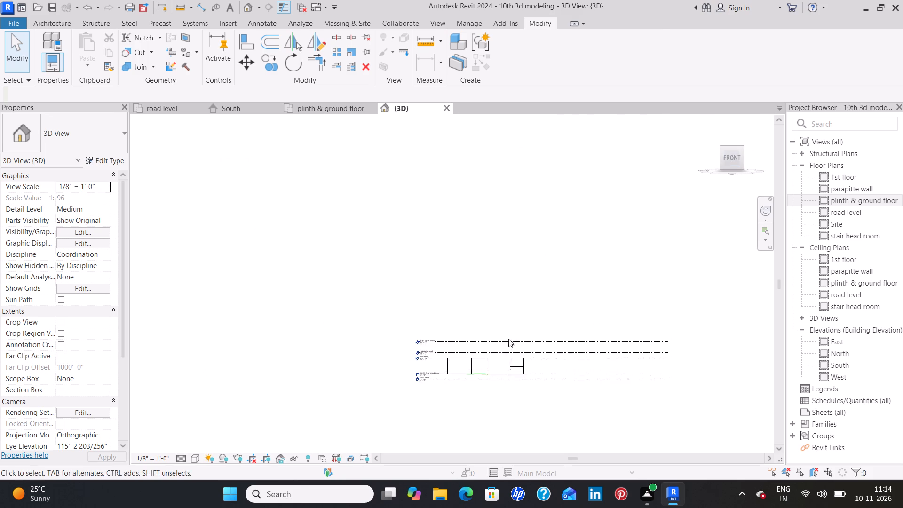
scroll(374, 294, up, 9)
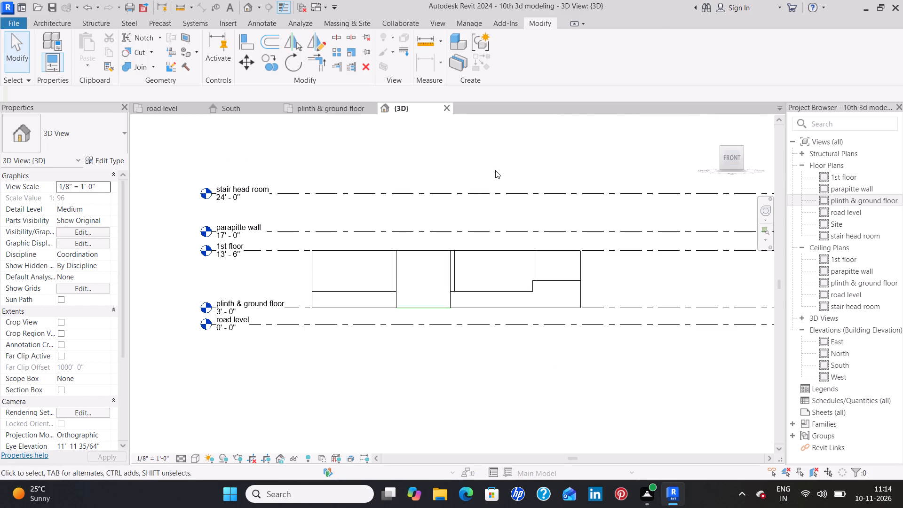
shift+middle_drag(495, 170, 503, 235)
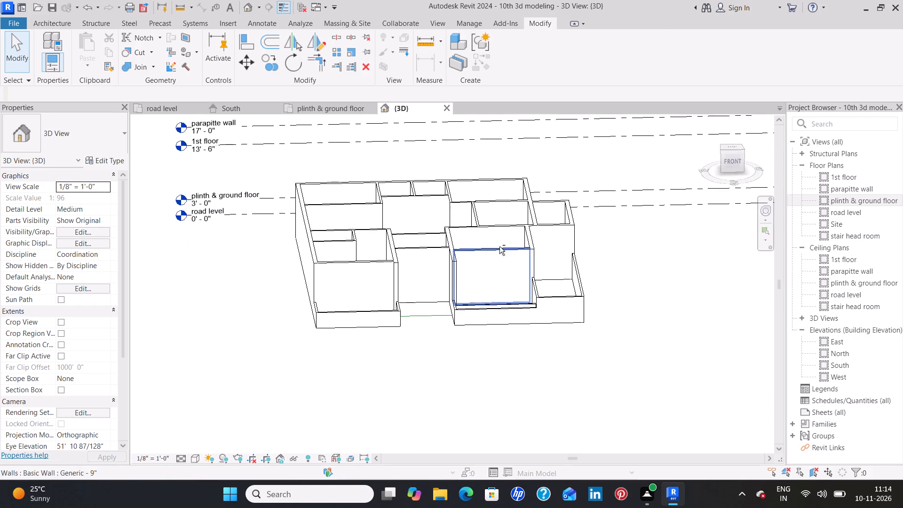
shift+middle_click(497, 249)
shift+middle_drag(493, 252, 413, 249)
shift+middle_drag(408, 248, 404, 248)
shift+middle_drag(401, 247, 392, 247)
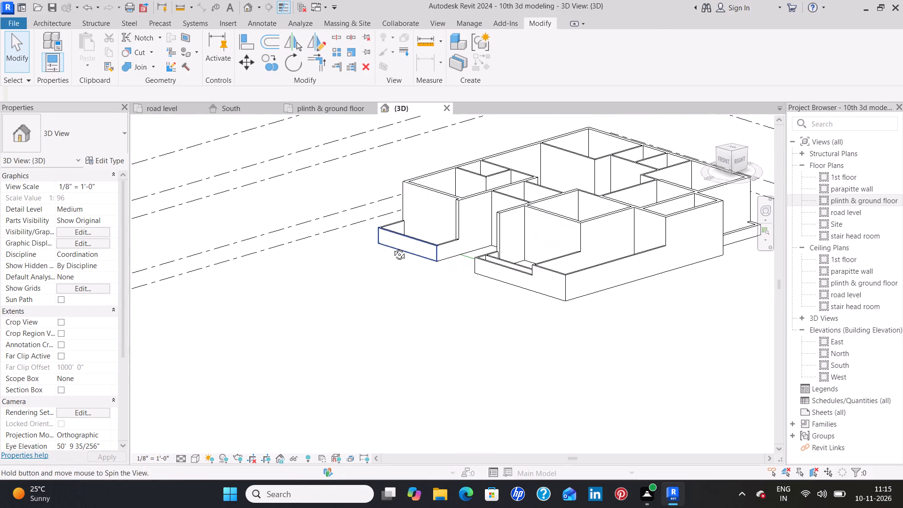
shift+middle_drag(392, 247, 385, 248)
middle_drag(353, 254, 383, 272)
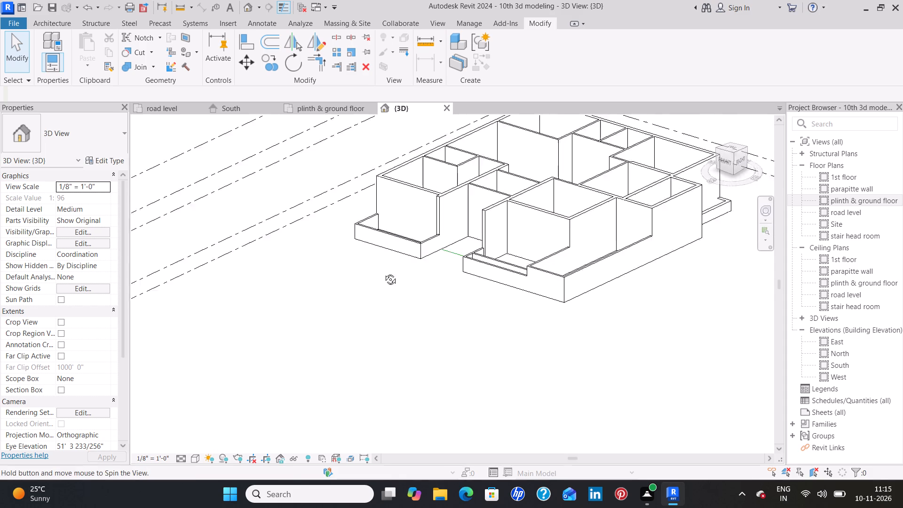
middle_drag(383, 272, 458, 282)
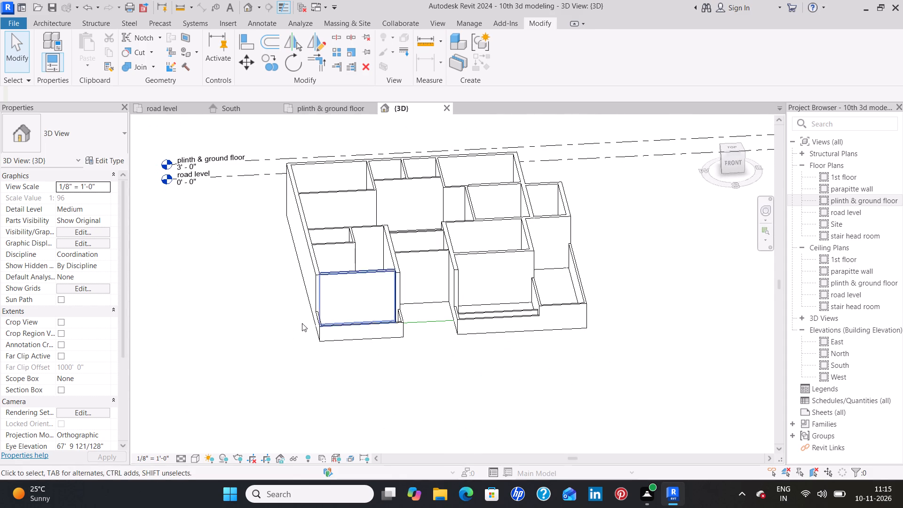
Switch the 3D view's visual style to show the wall surfaces shaded.
click(191, 465)
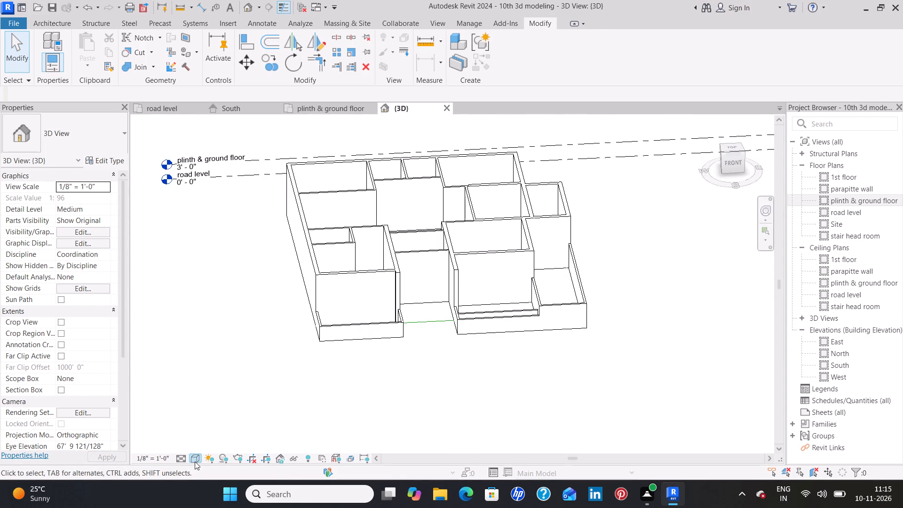
click(195, 461)
click(223, 445)
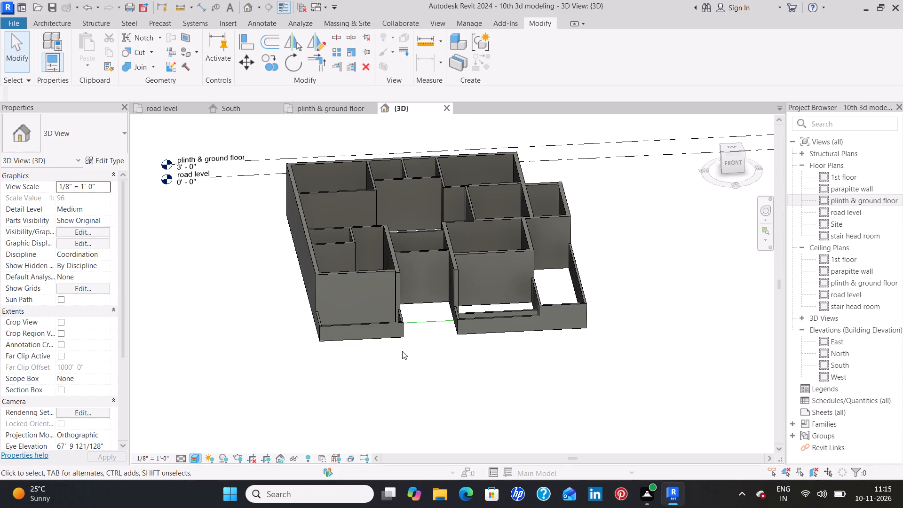
Examine the shaded walls, front garden beds and car parking from several 3D angles.
shift+middle_drag(413, 349, 405, 363)
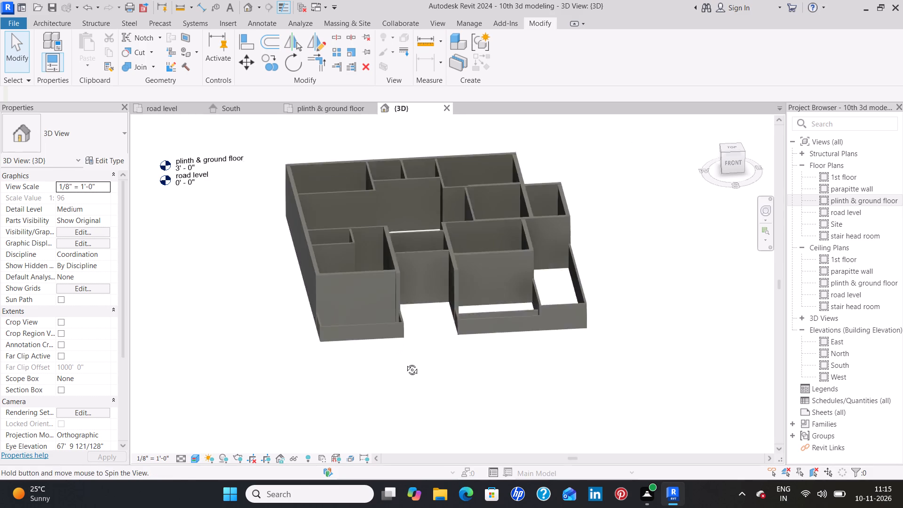
shift+middle_drag(405, 363, 367, 389)
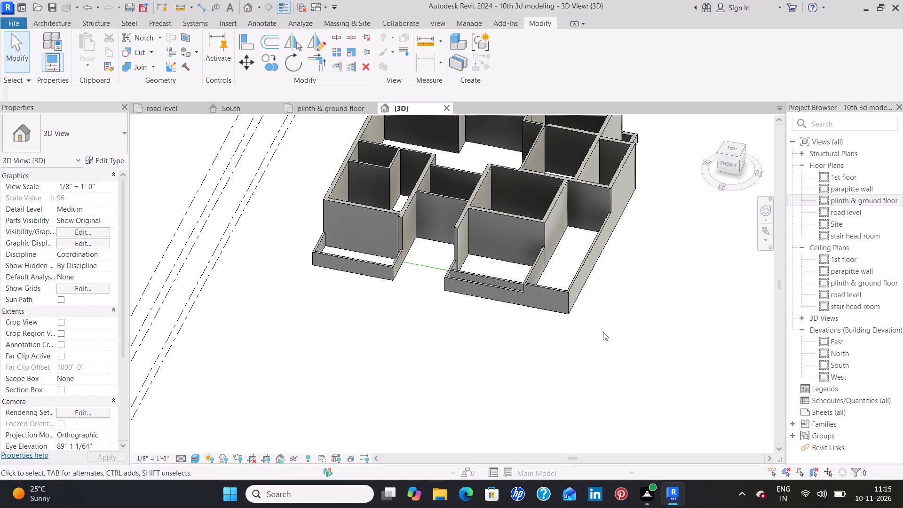
middle_drag(618, 321, 550, 356)
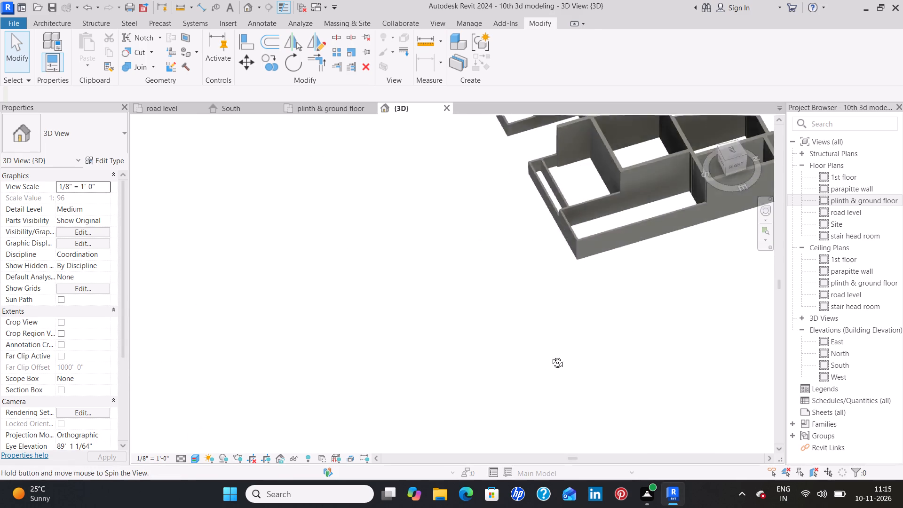
middle_drag(550, 356, 621, 335)
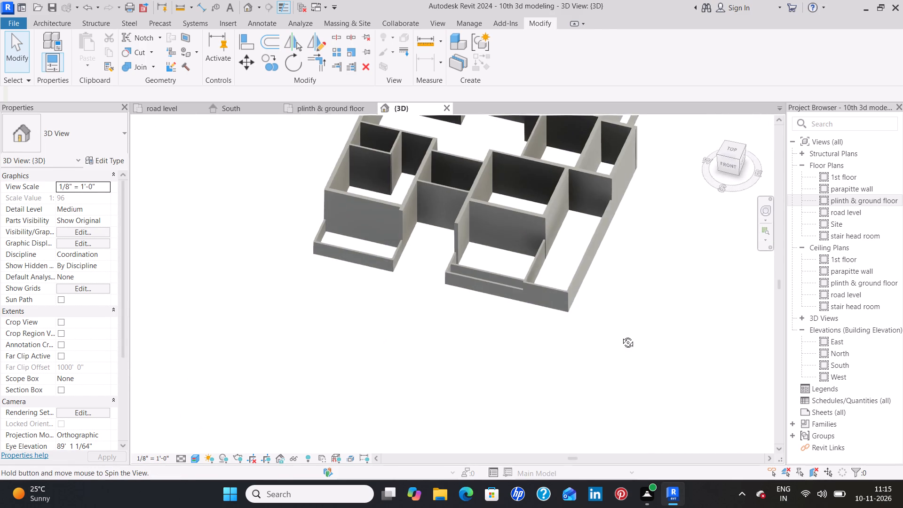
middle_drag(621, 335, 635, 300)
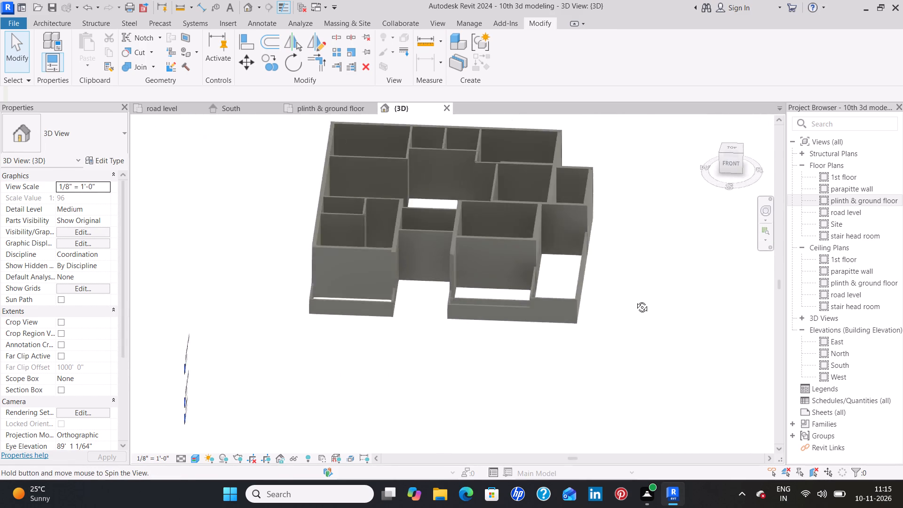
middle_drag(635, 300, 561, 323)
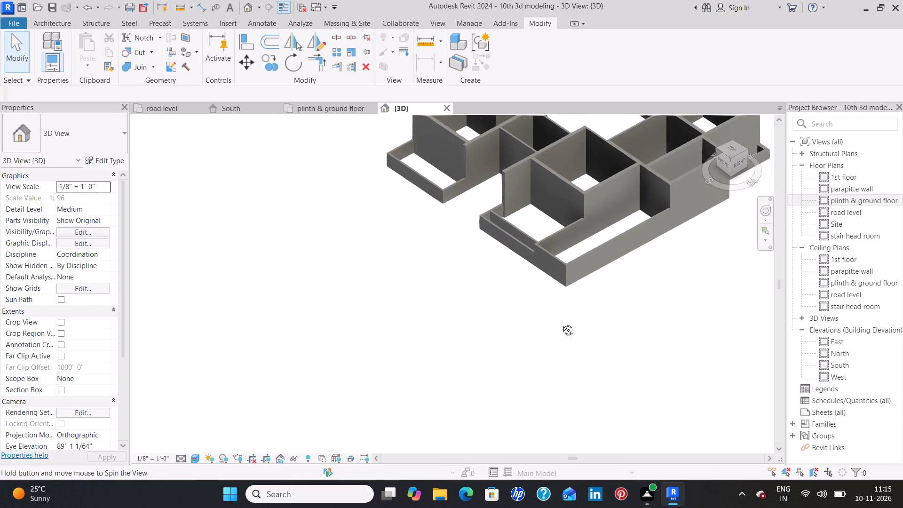
middle_drag(561, 323, 668, 341)
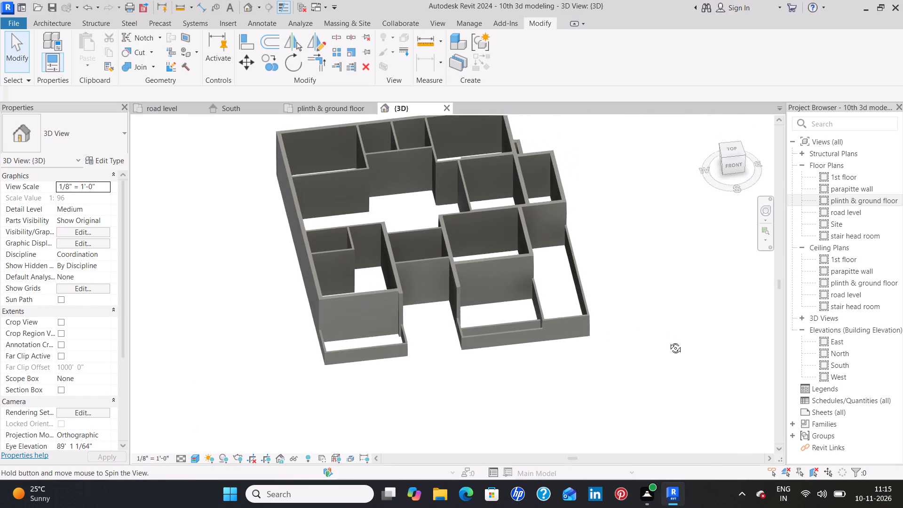
middle_drag(668, 341, 647, 301)
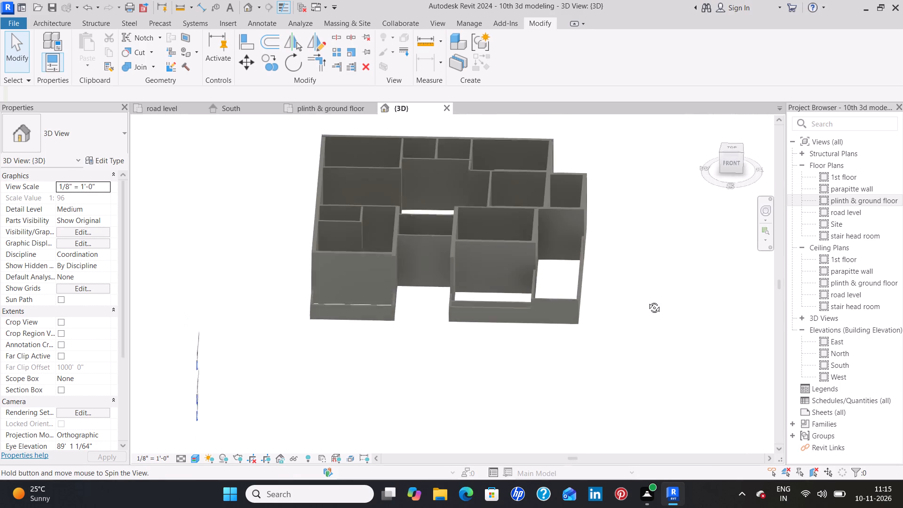
middle_drag(647, 301, 646, 307)
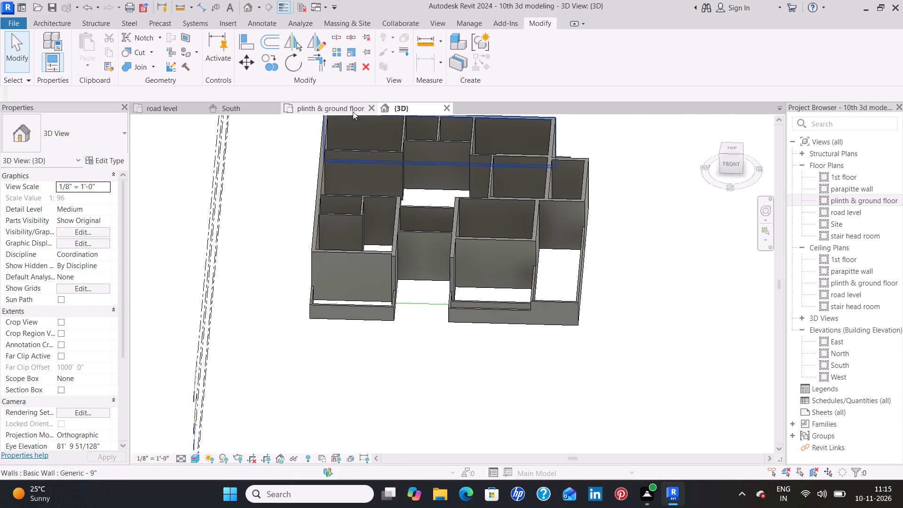
Shrink the reference plan image in the ground floor plan to about 86'-4" wide and move it closer to the modelled walls.
click(353, 111)
middle_drag(413, 194, 394, 260)
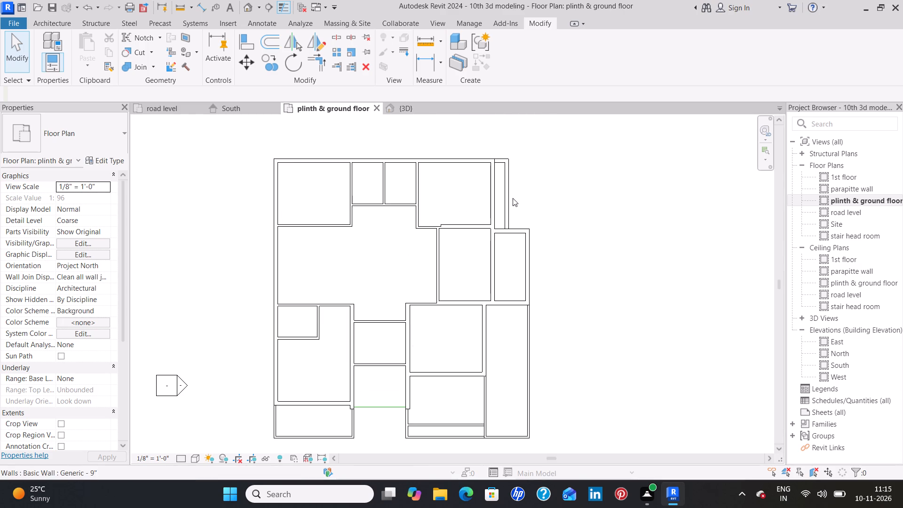
scroll(404, 243, up, 3)
middle_drag(418, 237, 397, 256)
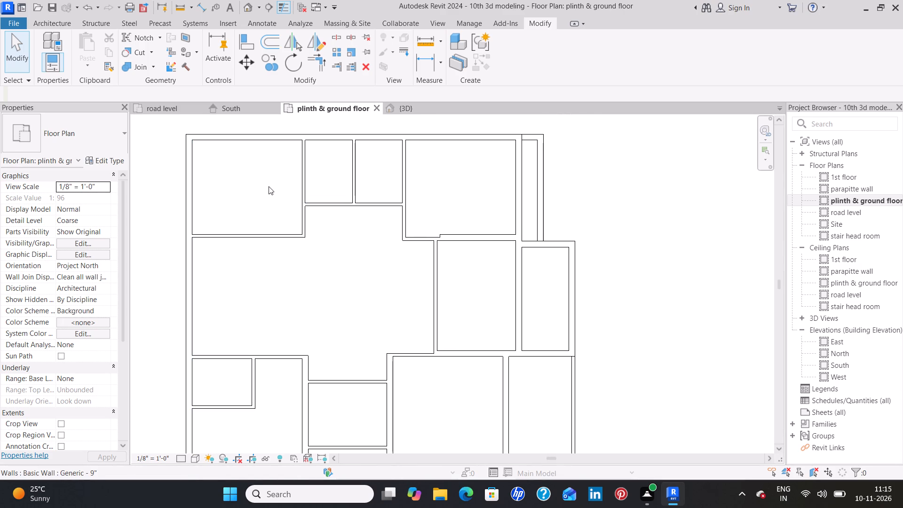
middle_drag(257, 191, 490, 212)
scroll(490, 212, down, 6)
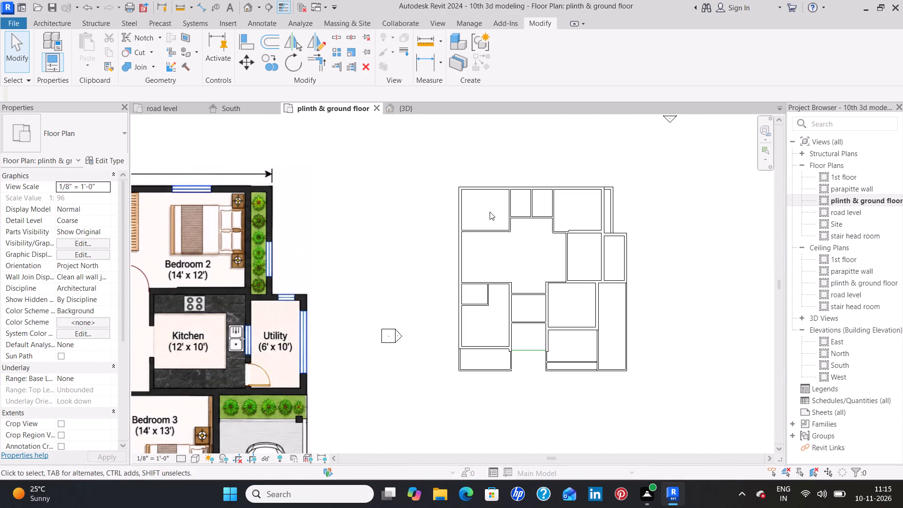
scroll(490, 212, down, 6)
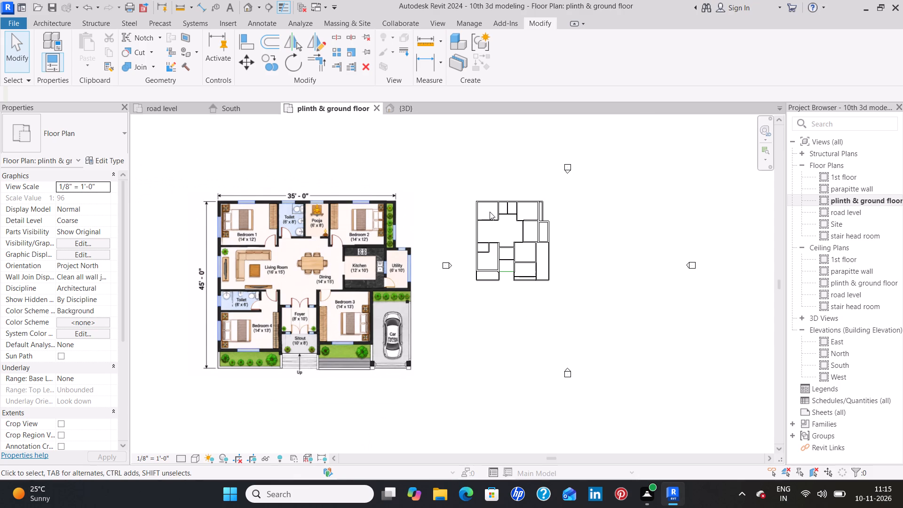
click(414, 367)
drag(412, 375, 334, 268)
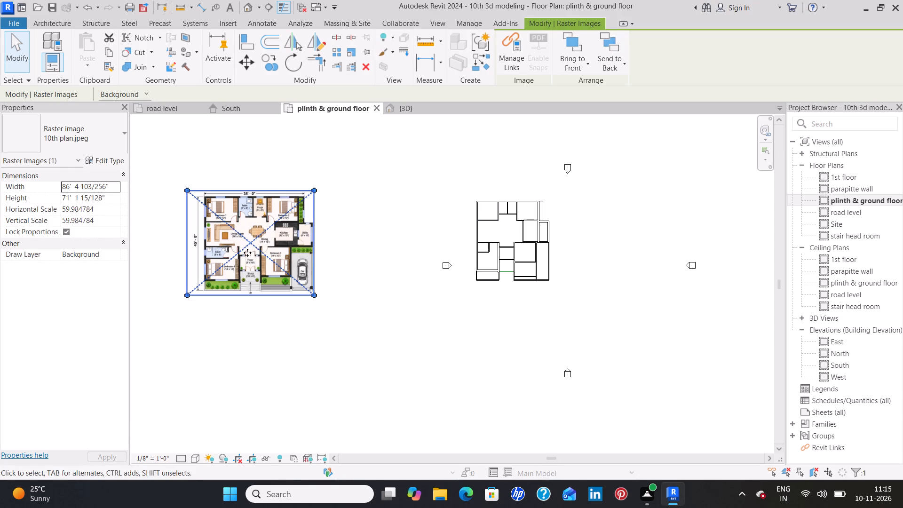
drag(247, 247, 372, 236)
Shrink the reference plan image further to about 75'-7" wide and place it just west of the modelled walls.
scroll(566, 197, up, 3)
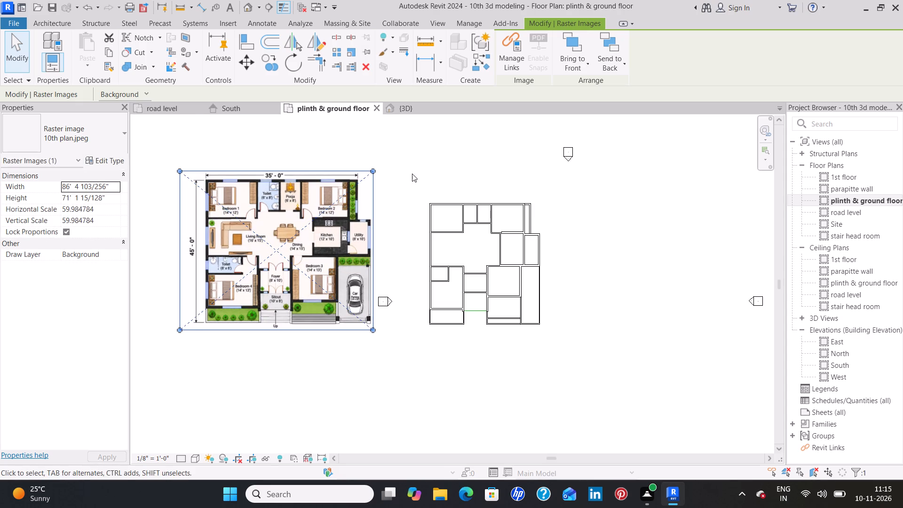
middle_drag(412, 174, 429, 219)
scroll(492, 268, up, 3)
middle_drag(445, 209, 477, 197)
drag(369, 177, 359, 191)
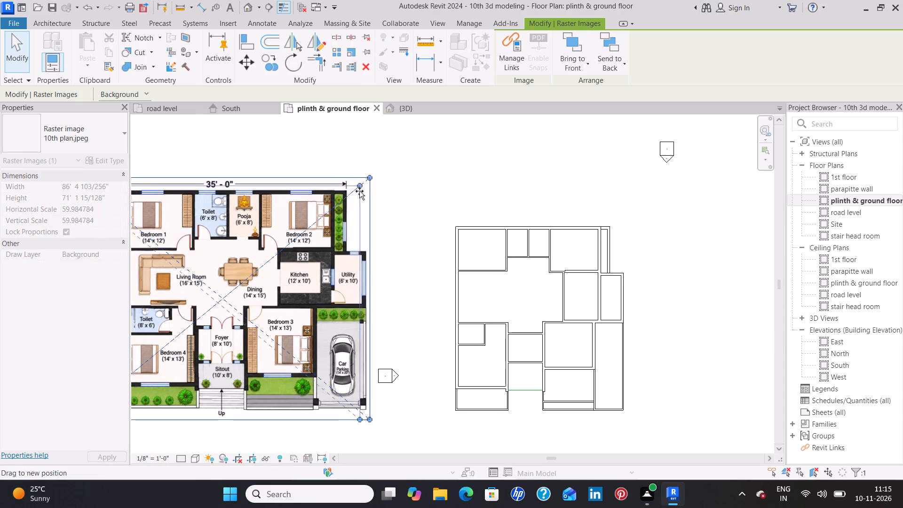
drag(359, 191, 350, 202)
drag(280, 303, 360, 295)
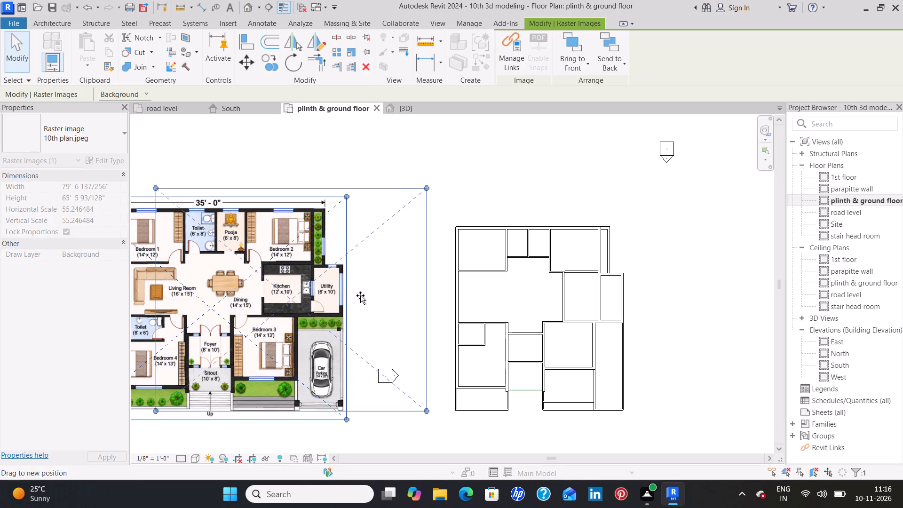
drag(360, 295, 368, 303)
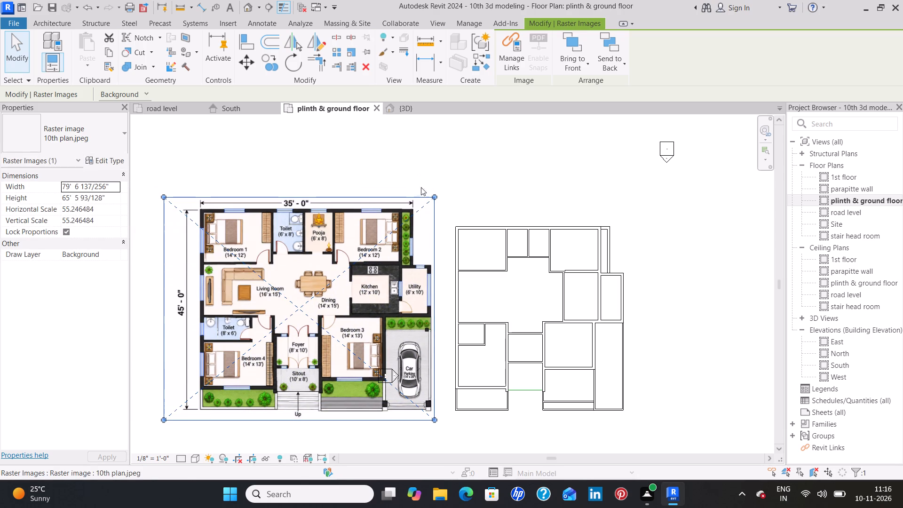
drag(435, 195, 423, 208)
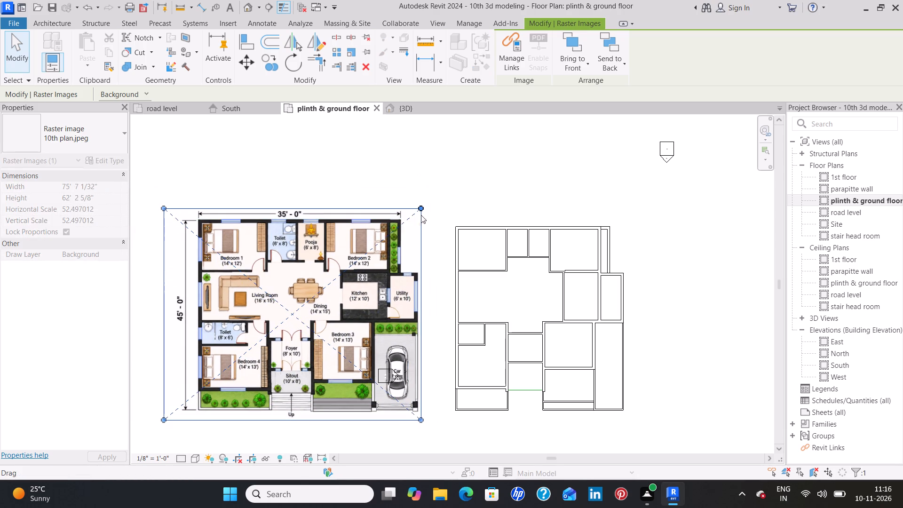
drag(388, 271, 417, 274)
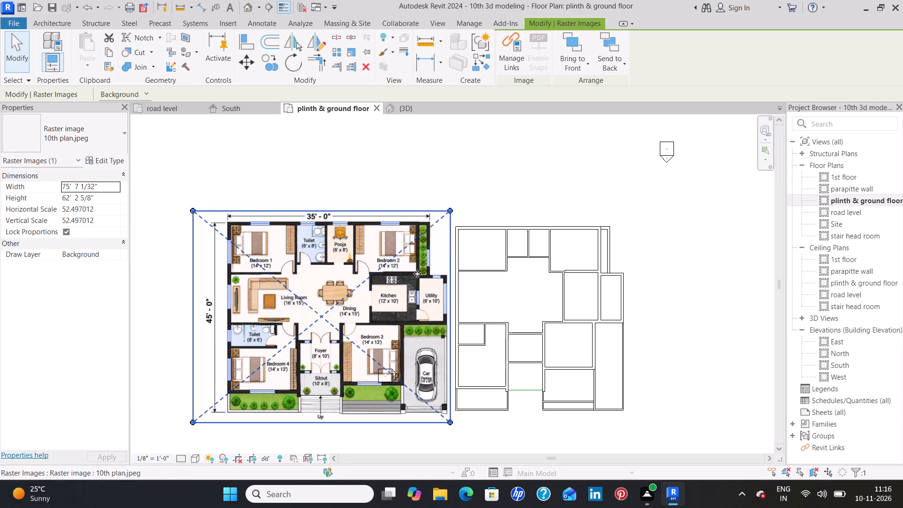
Reposition the reference plan image so it sits close beside the west side of the modelled walls.
drag(417, 274, 401, 279)
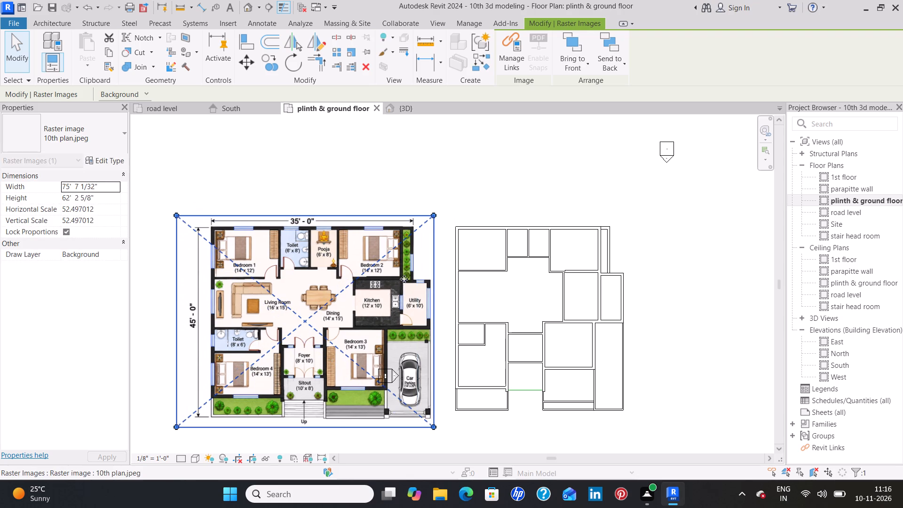
scroll(484, 254, up, 1)
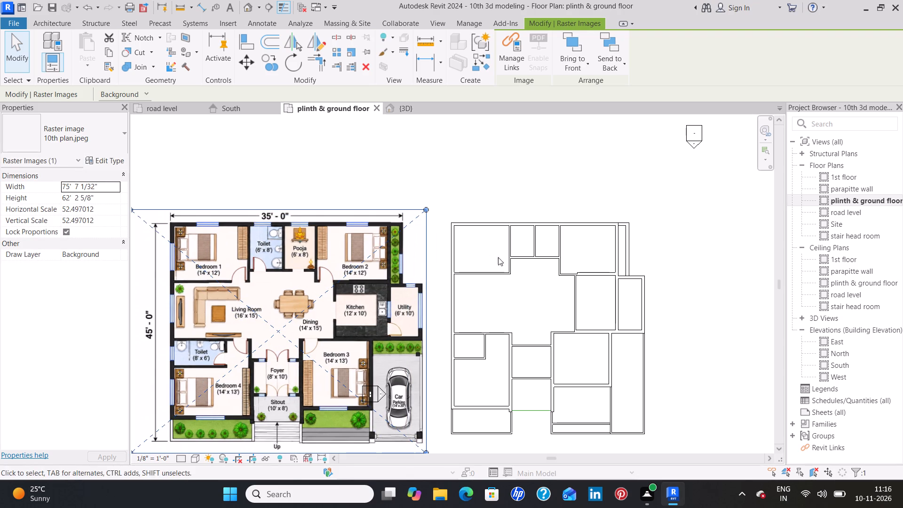
middle_drag(511, 292, 502, 260)
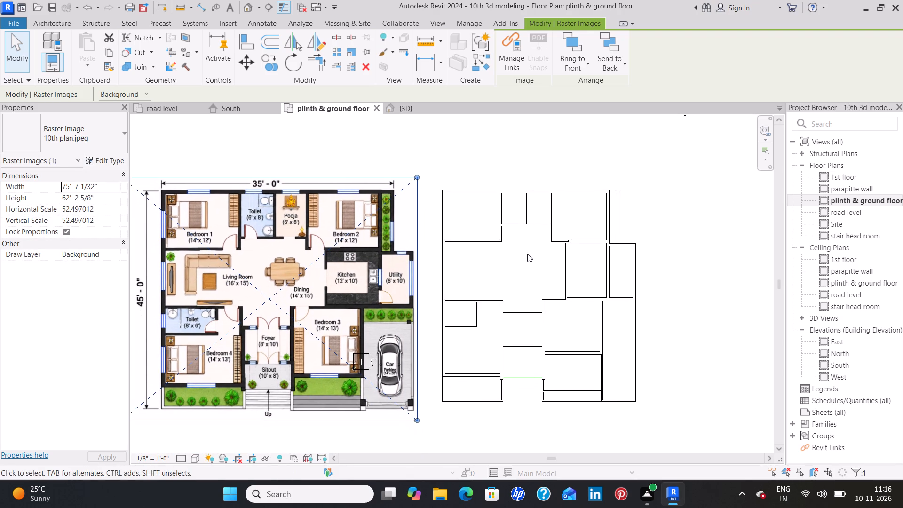
middle_drag(527, 254, 515, 243)
scroll(514, 243, up, 1)
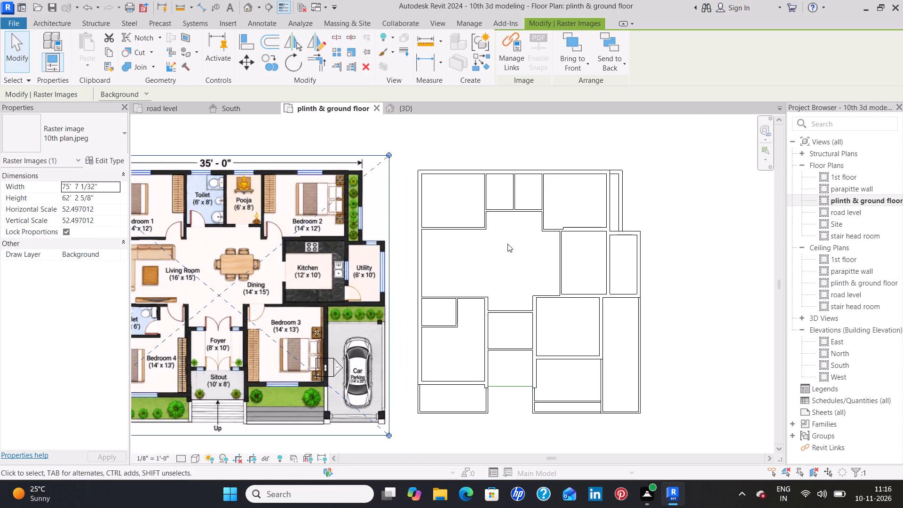
middle_drag(505, 245, 543, 249)
scroll(545, 249, up, 2)
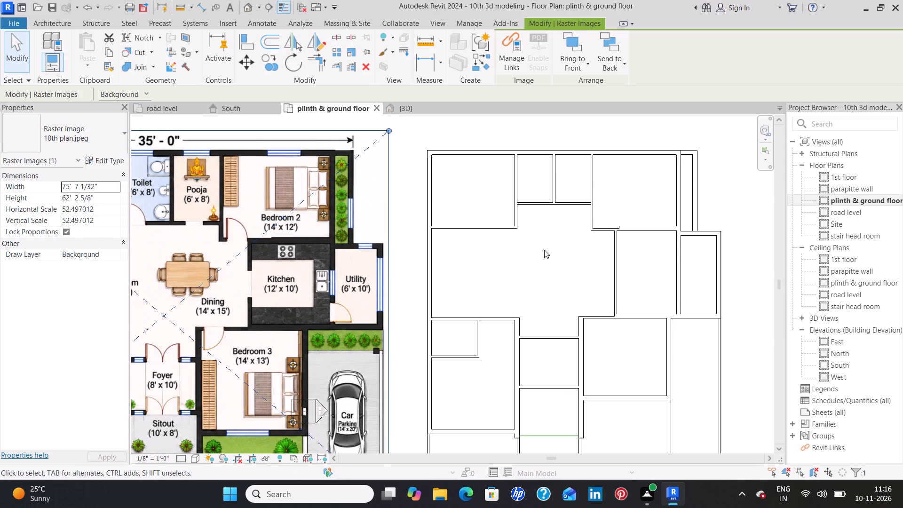
middle_drag(527, 256, 586, 255)
scroll(586, 255, down, 1)
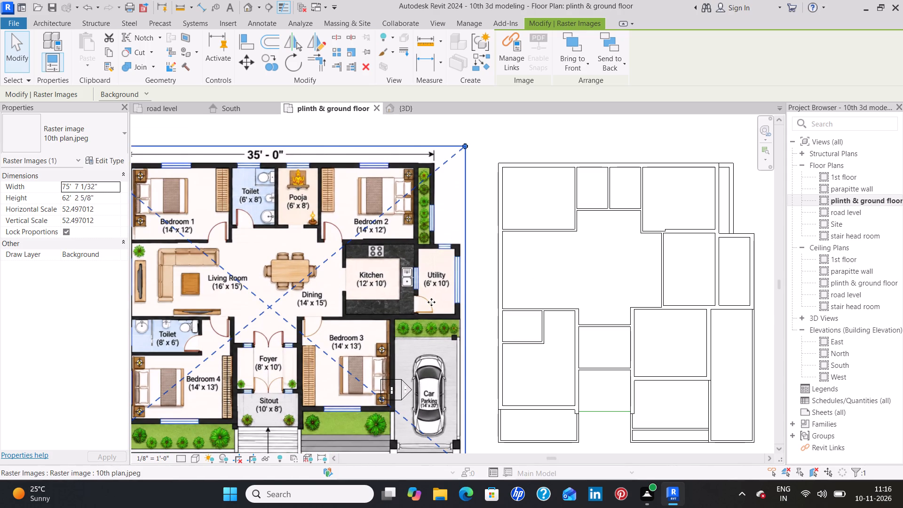
drag(431, 302, 454, 304)
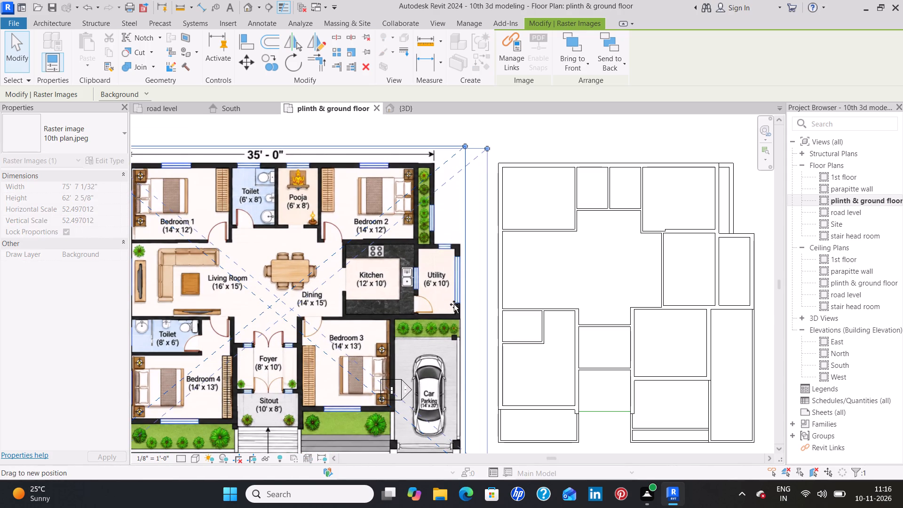
drag(454, 304, 453, 304)
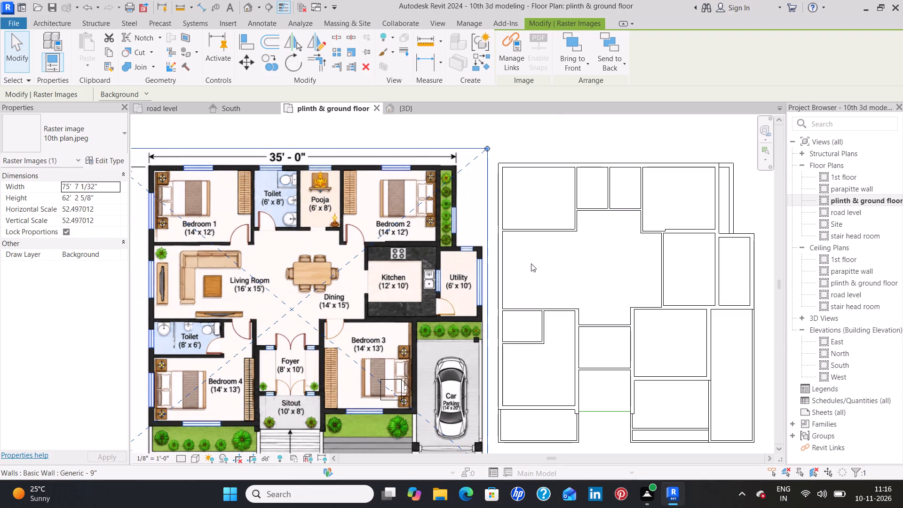
middle_drag(544, 266, 523, 268)
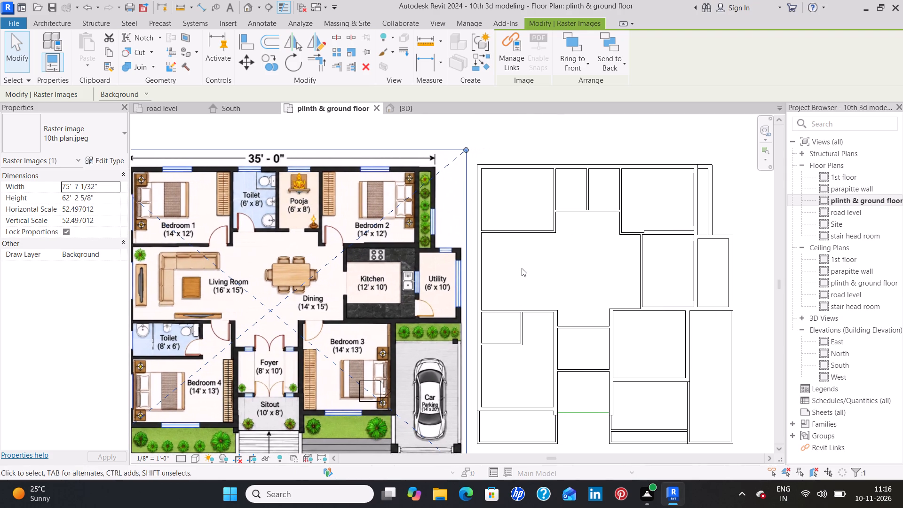
middle_drag(538, 279, 557, 277)
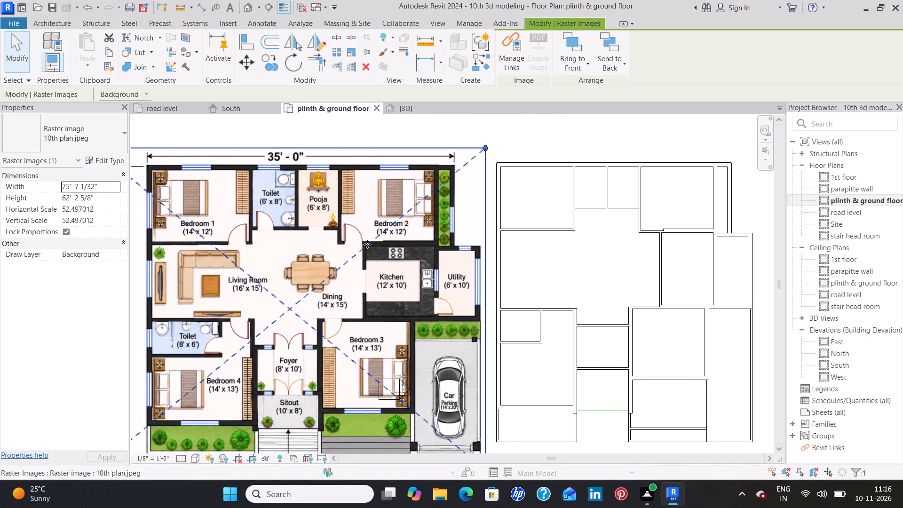
Load the Window-Bay-Casement-10_Degree_Angle family from the US library's Windows folder for window placement.
click(46, 24)
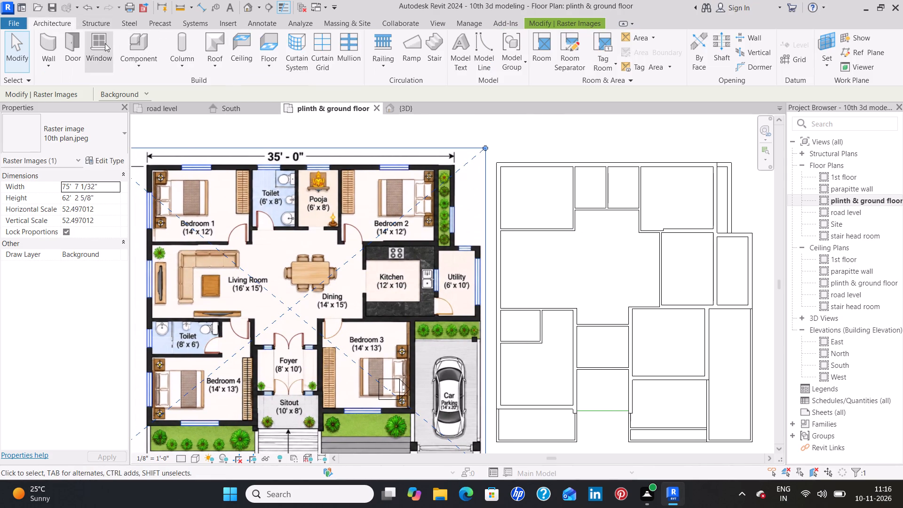
click(101, 45)
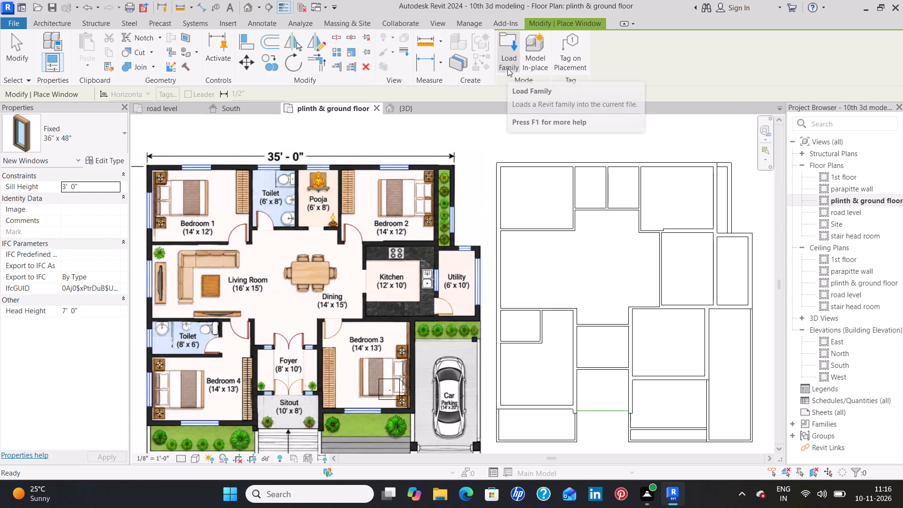
click(507, 68)
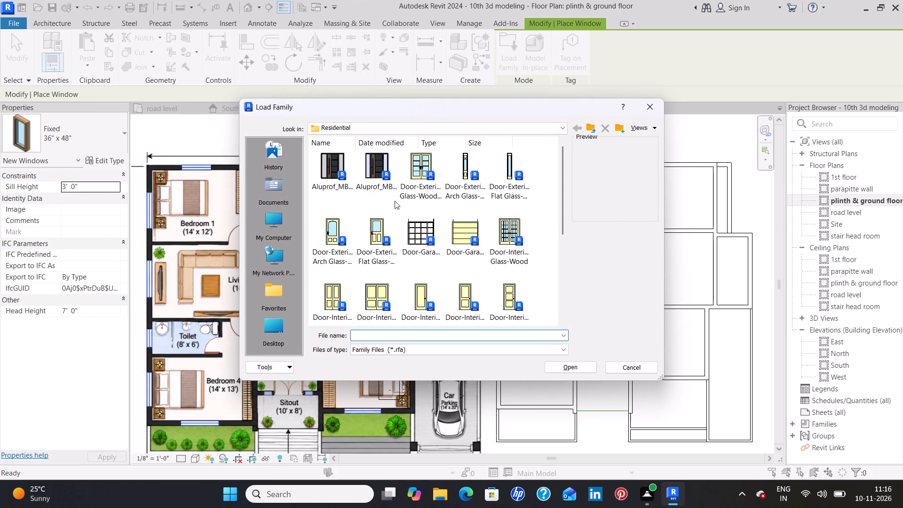
scroll(395, 201, down, 5)
click(589, 129)
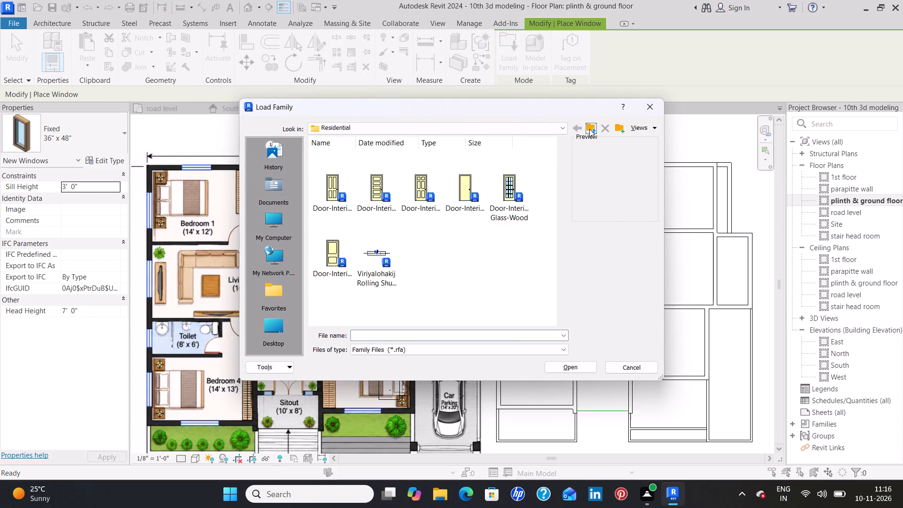
click(589, 129)
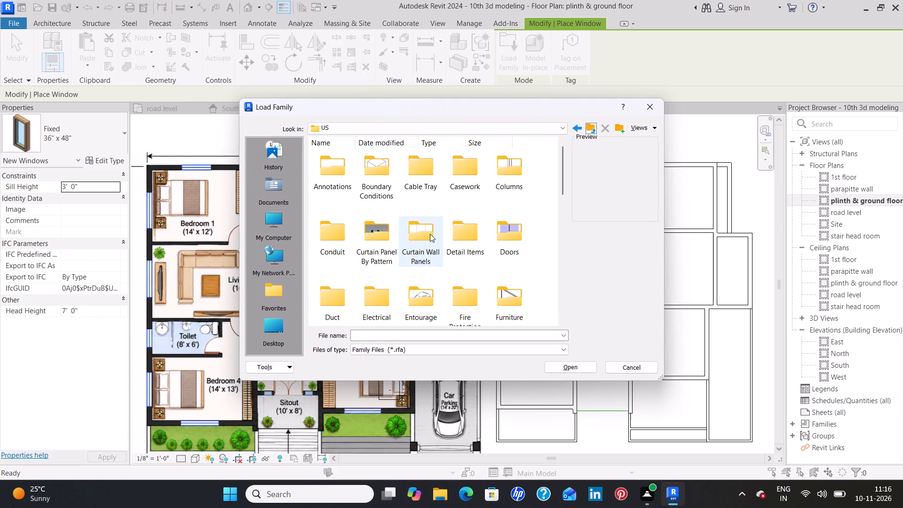
scroll(430, 234, down, 5)
double_click(470, 213)
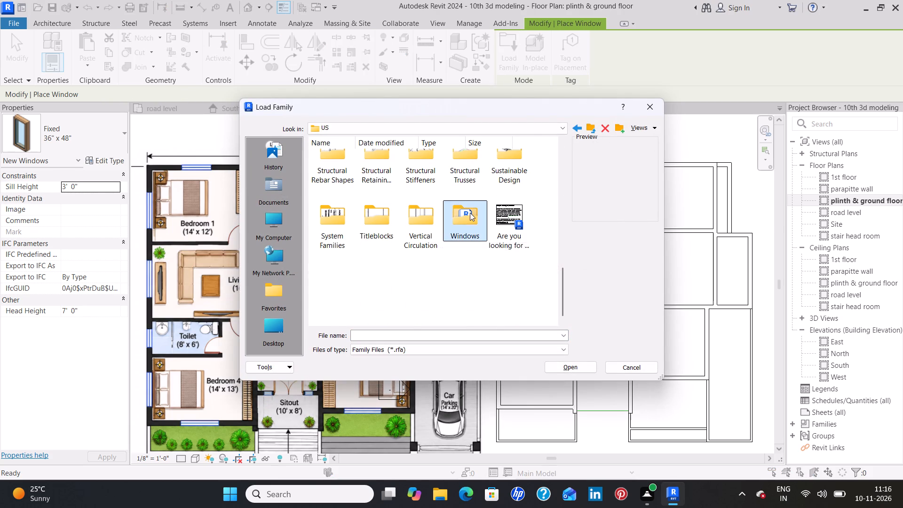
scroll(495, 207, down, 1)
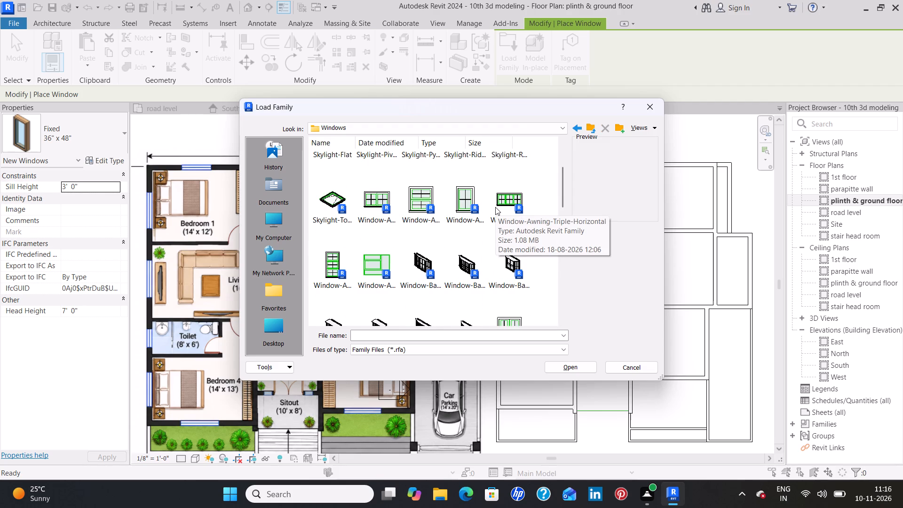
click(416, 260)
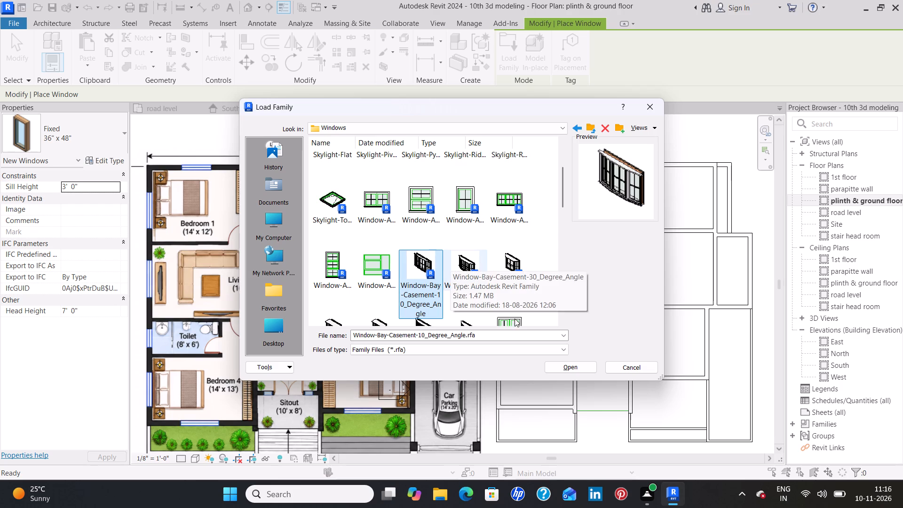
click(466, 267)
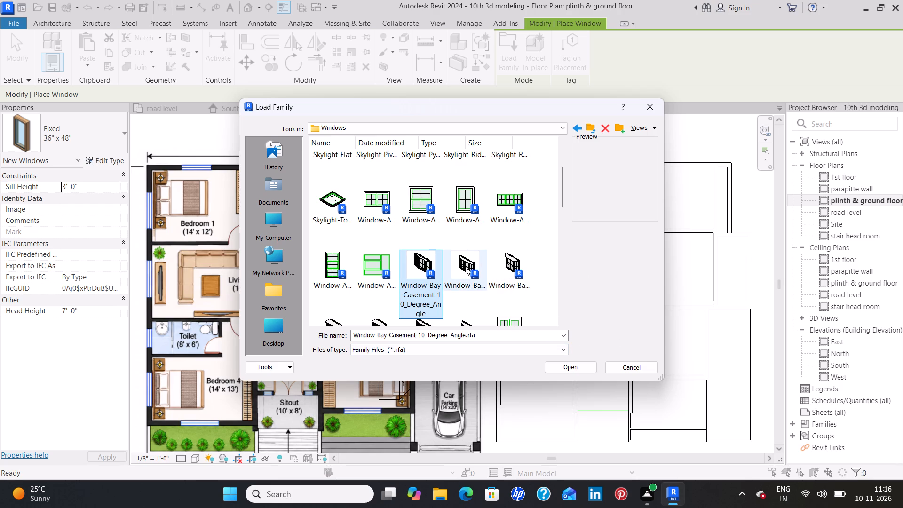
click(411, 266)
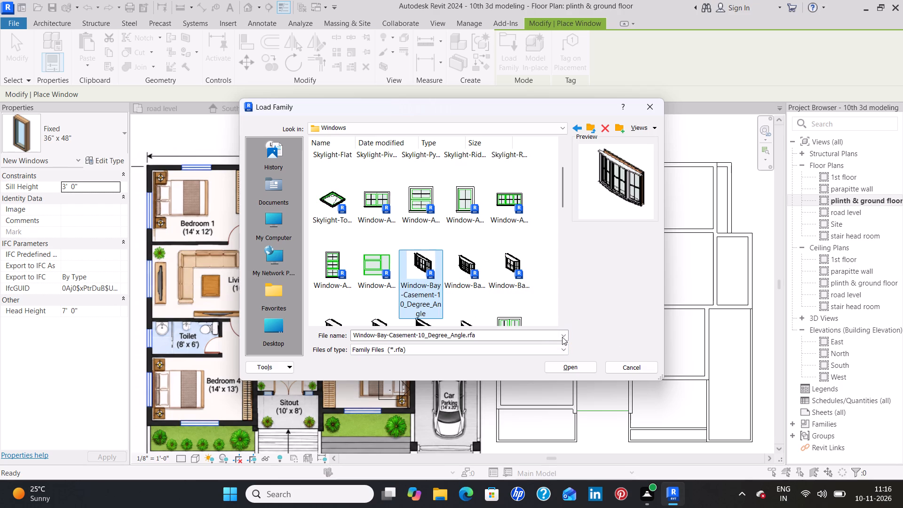
click(574, 364)
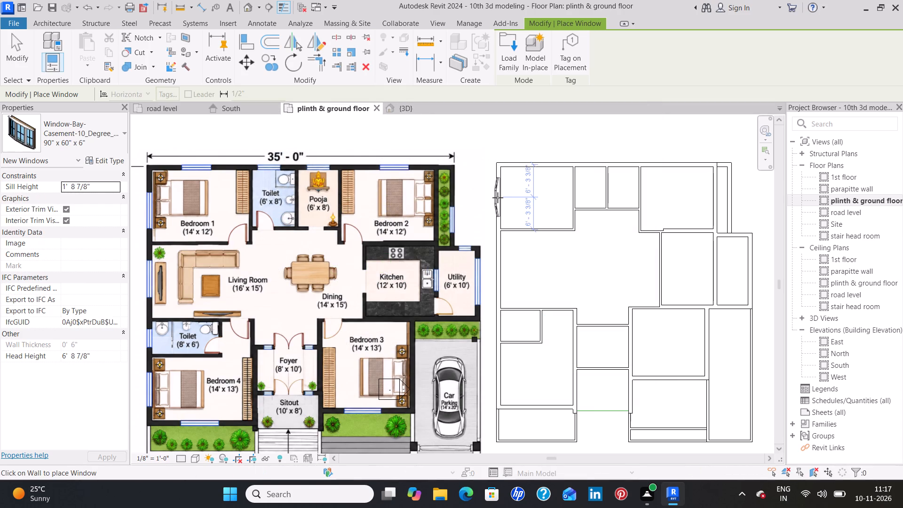
Place 90" x 60" x 6" bay windows on the west walls of Bedroom 1, Living Room and Bedroom 4, and south walls of Bedrooms 4 and 3.
click(498, 198)
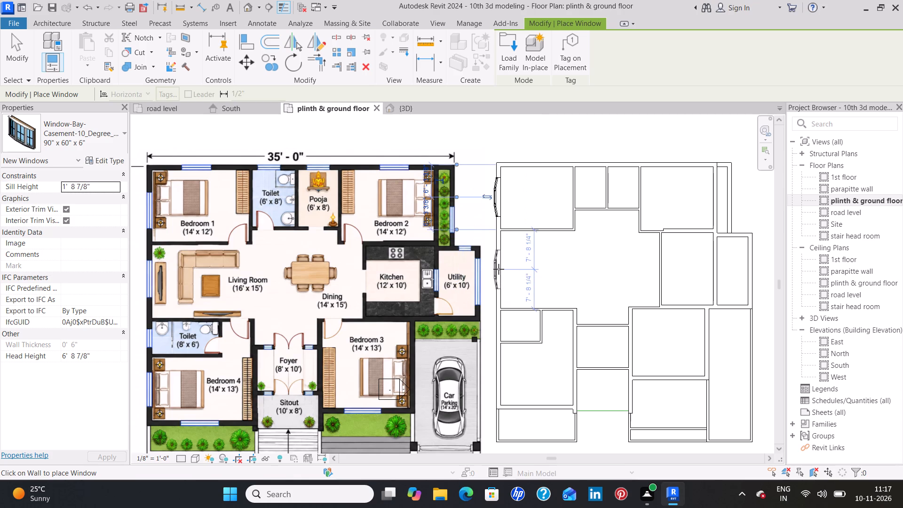
click(499, 269)
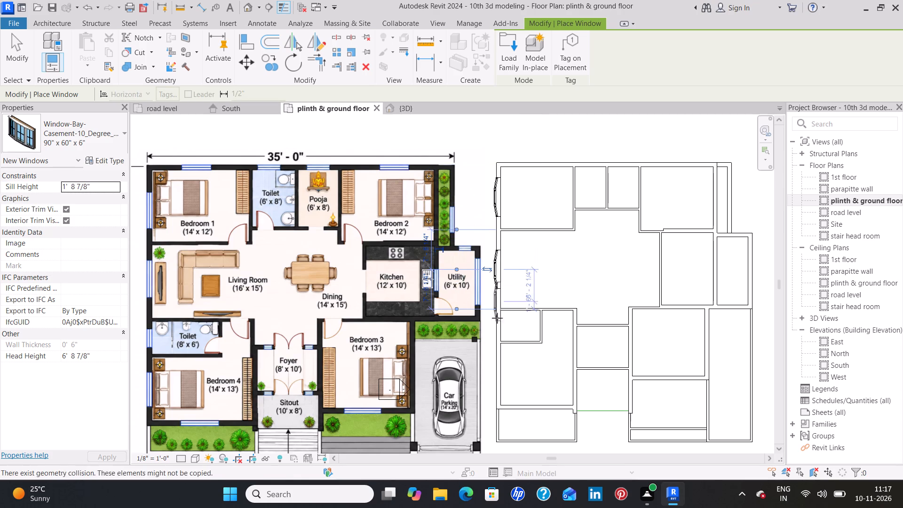
click(492, 374)
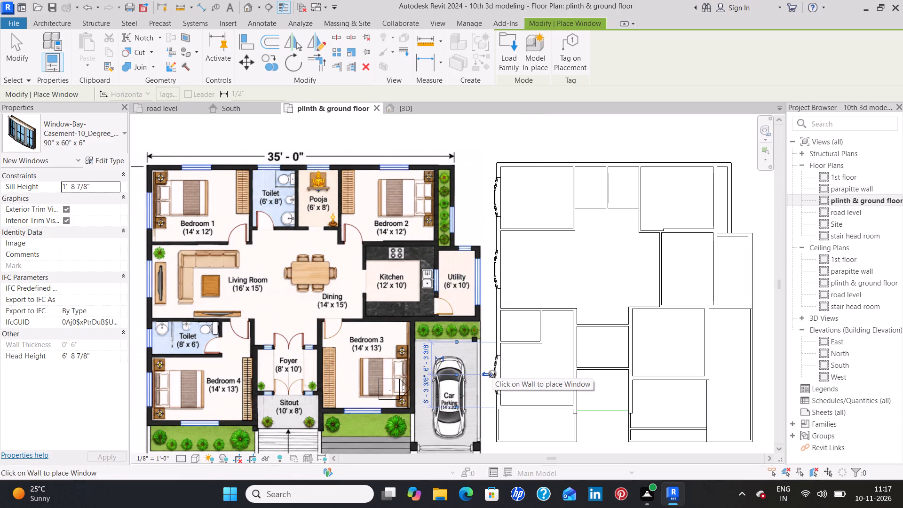
click(541, 414)
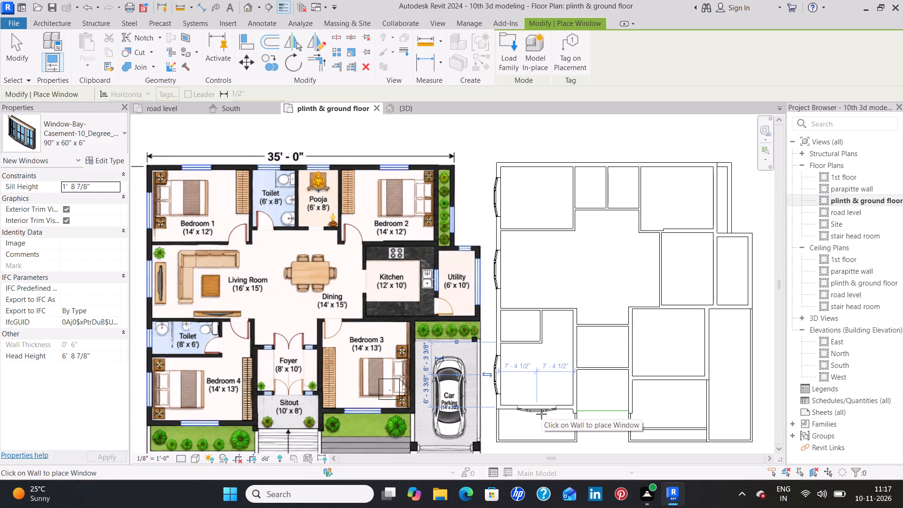
click(668, 383)
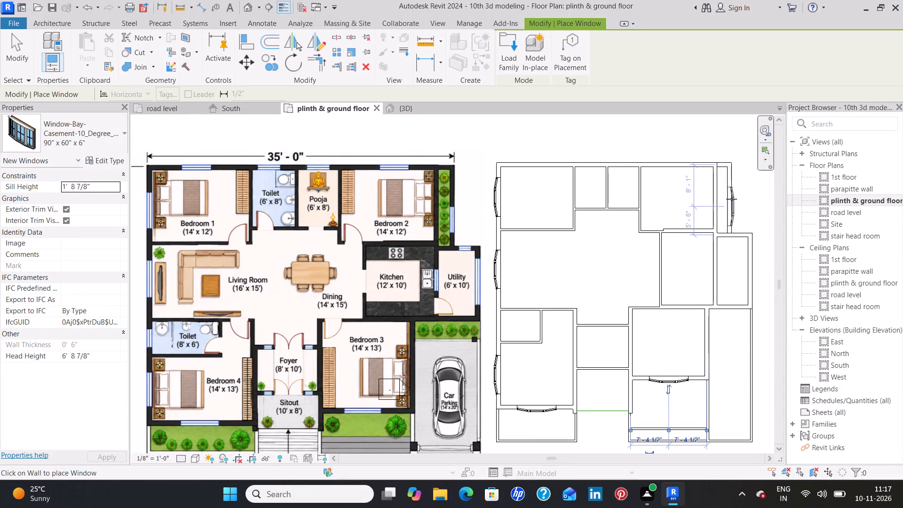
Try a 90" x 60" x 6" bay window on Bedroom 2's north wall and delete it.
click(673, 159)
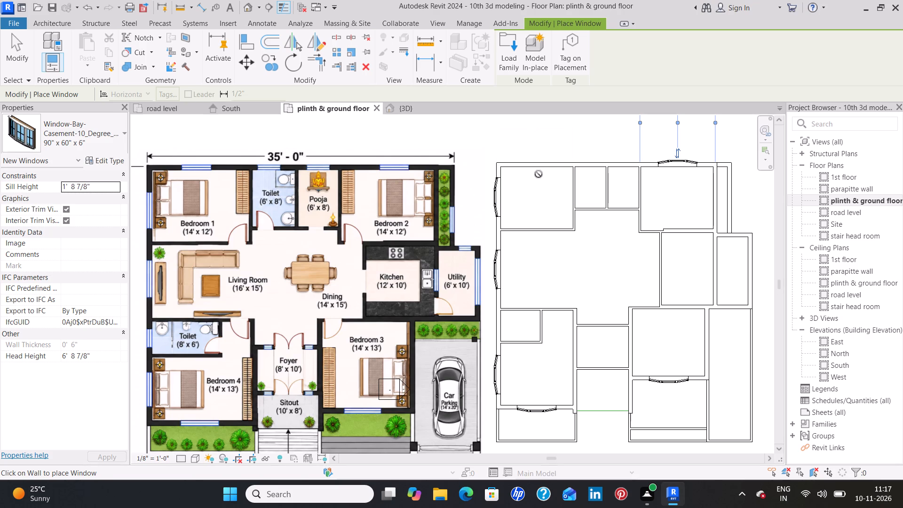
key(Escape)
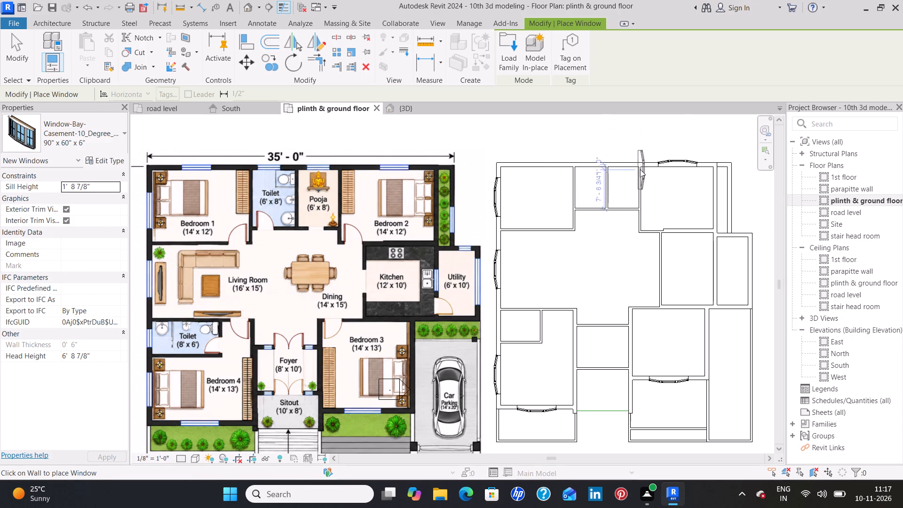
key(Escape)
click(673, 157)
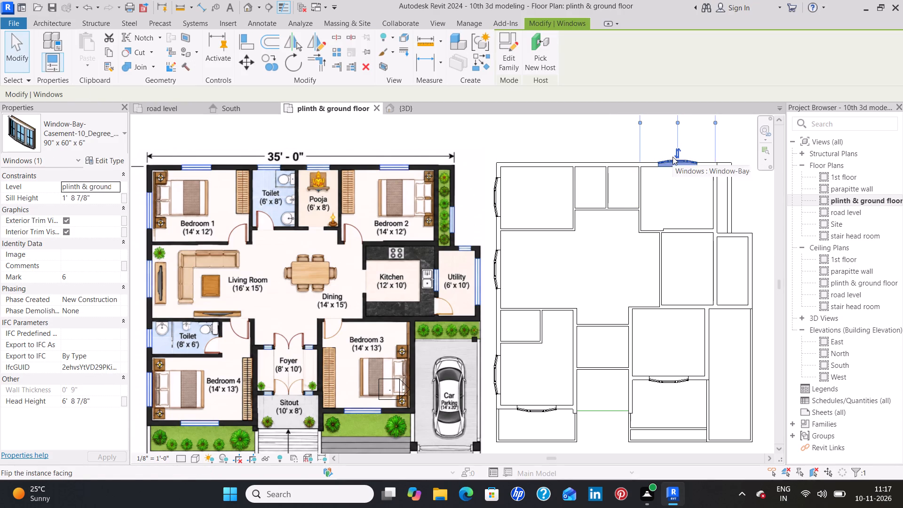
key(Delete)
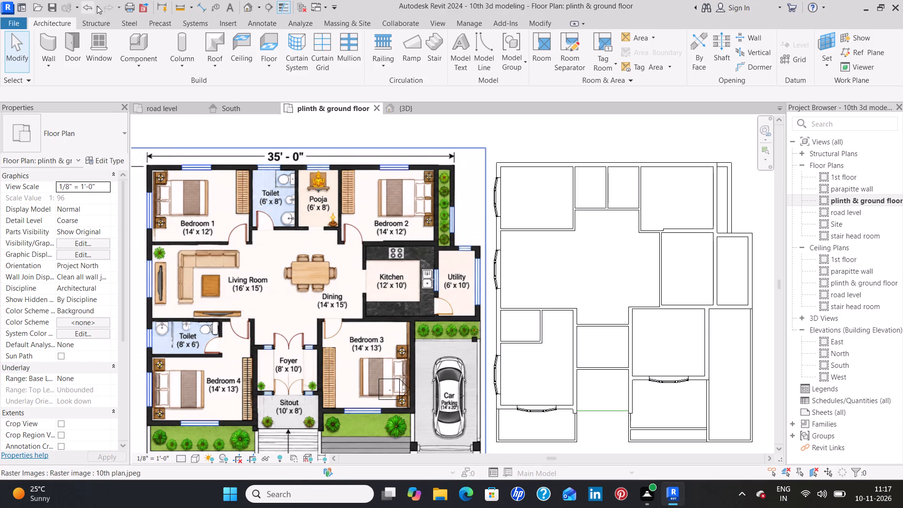
Load the Window-Bow-Casement-15_Degree_Angle family from the Windows folder for window placement.
click(95, 44)
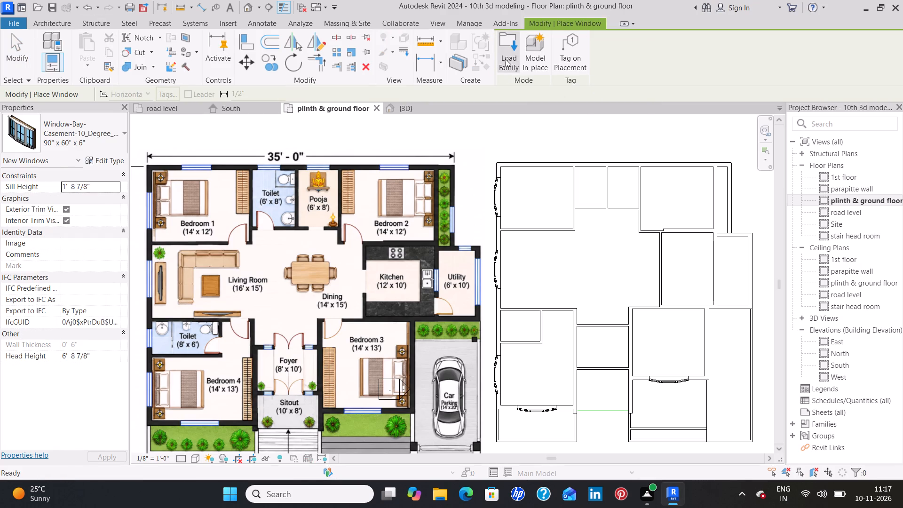
click(506, 59)
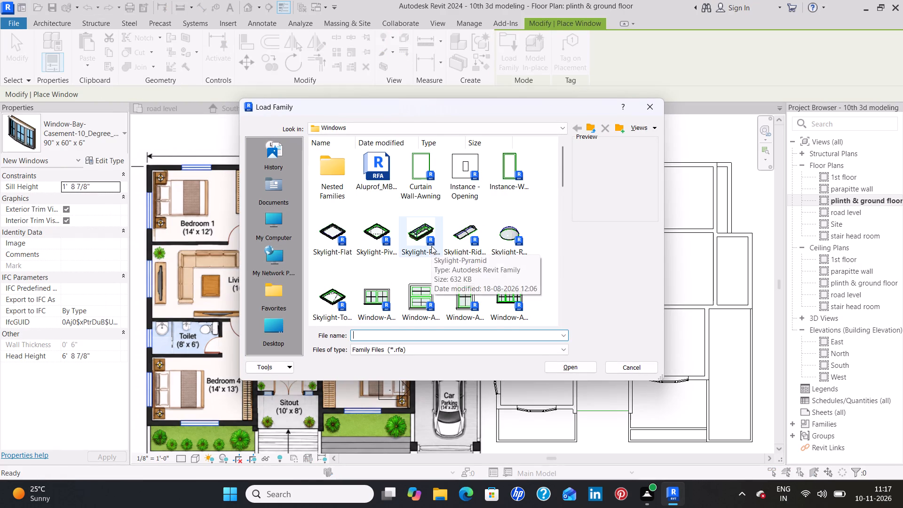
scroll(431, 246, down, 2)
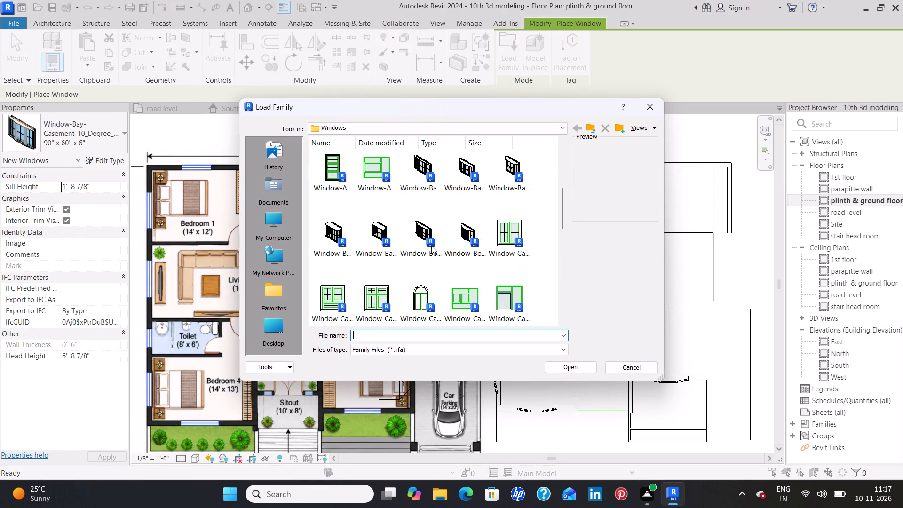
click(460, 223)
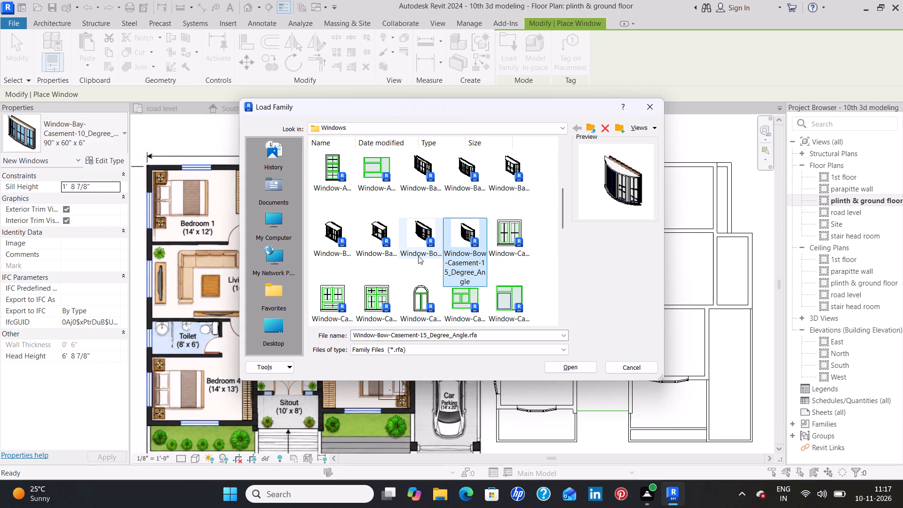
click(331, 230)
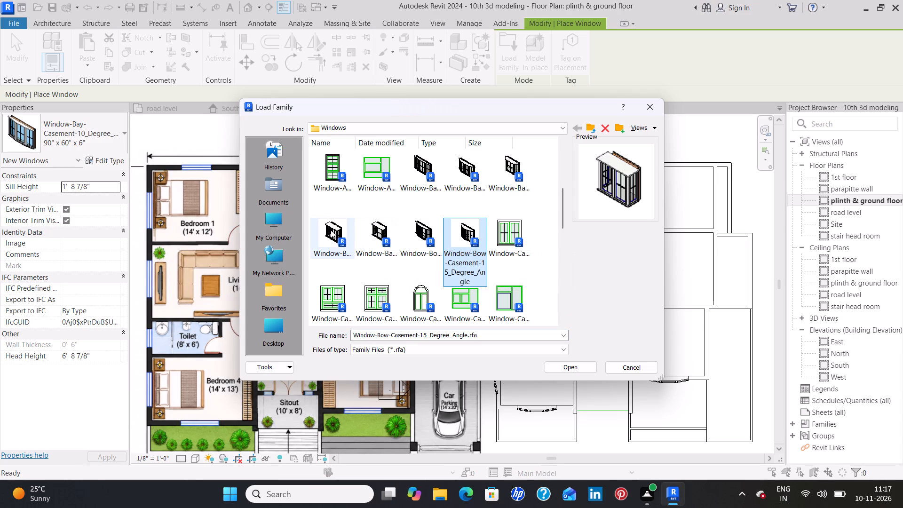
click(466, 229)
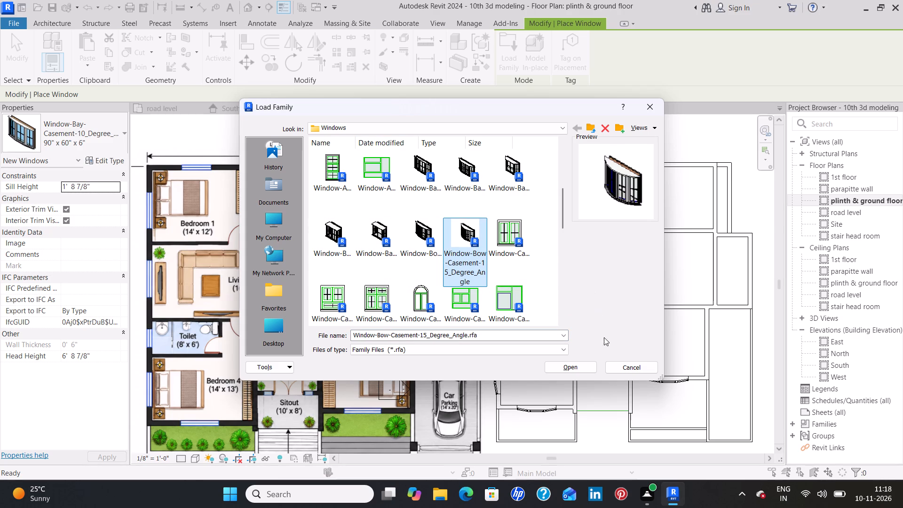
click(579, 367)
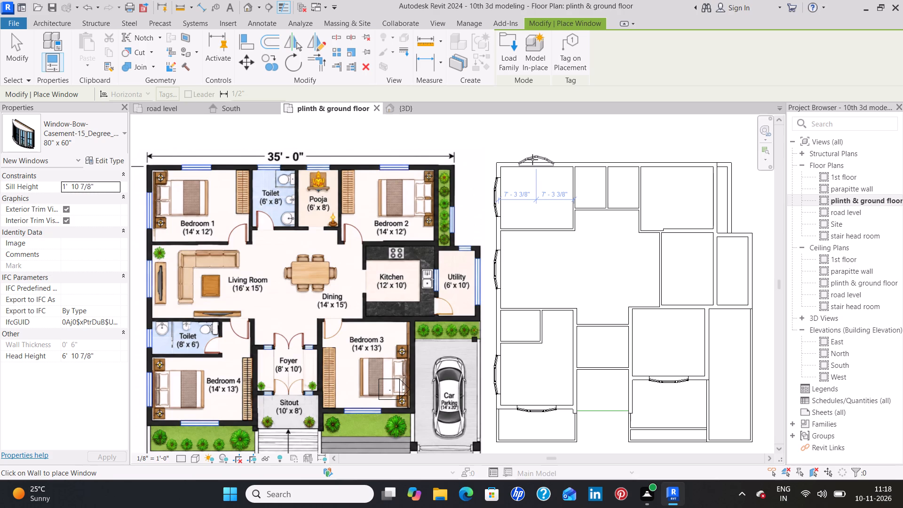
Place 80" x 60" bow windows centred on the north walls of Bedroom 1 and Bedroom 2, projecting outward.
click(532, 160)
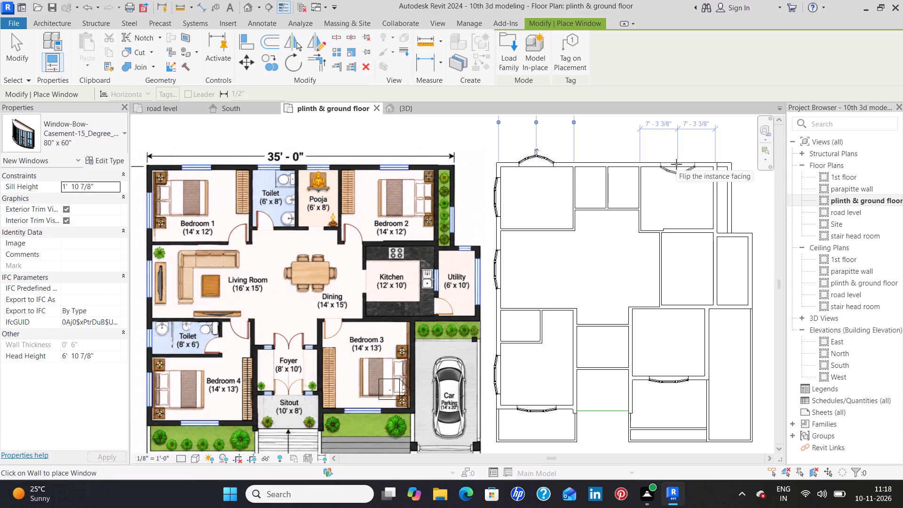
click(676, 163)
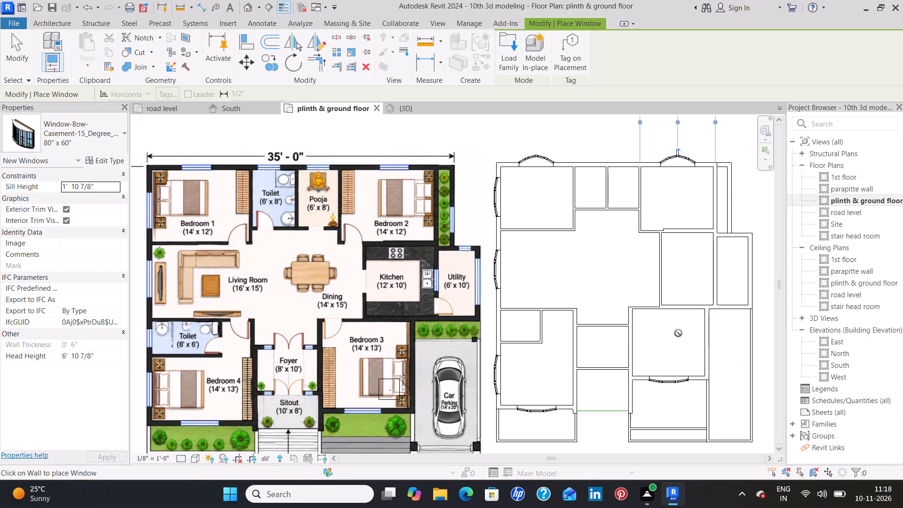
middle_drag(678, 332, 670, 300)
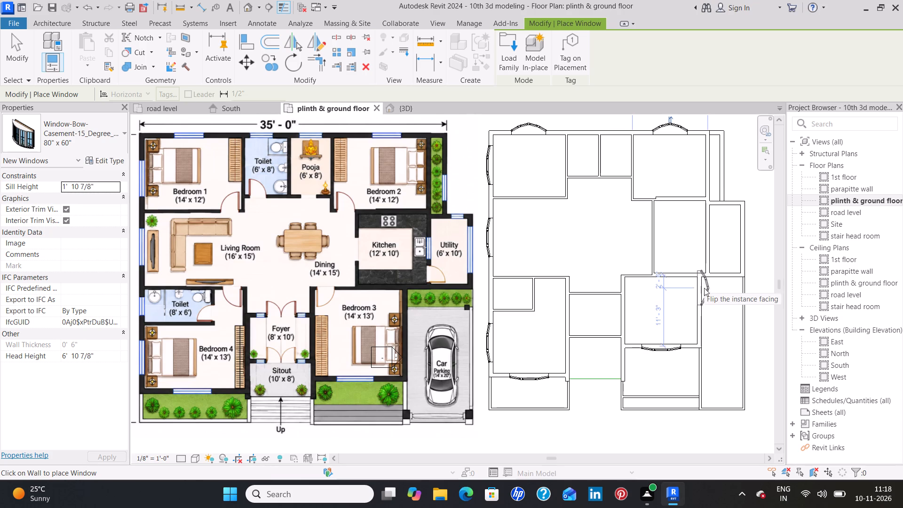
key(Escape)
key(Escape)
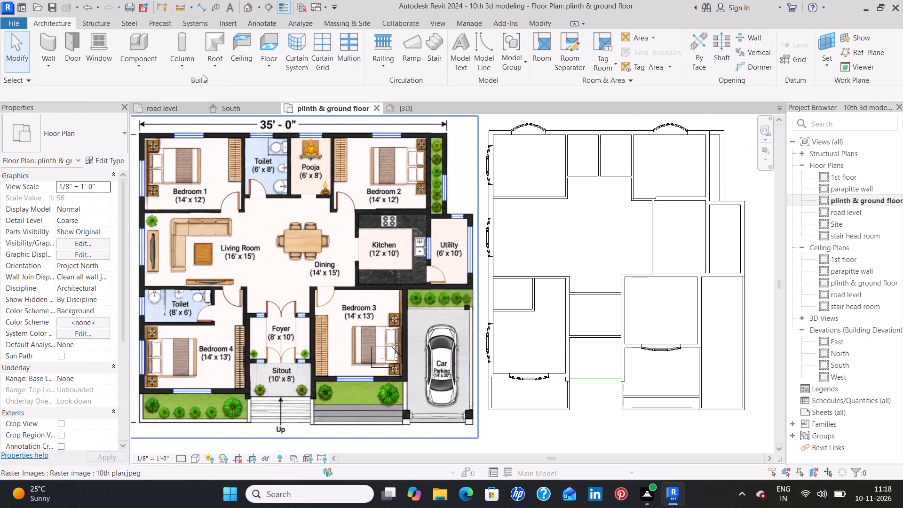
Load the Window-Awning-Double-Horizontal family from the Windows folder with its 48" x 24" type.
click(98, 38)
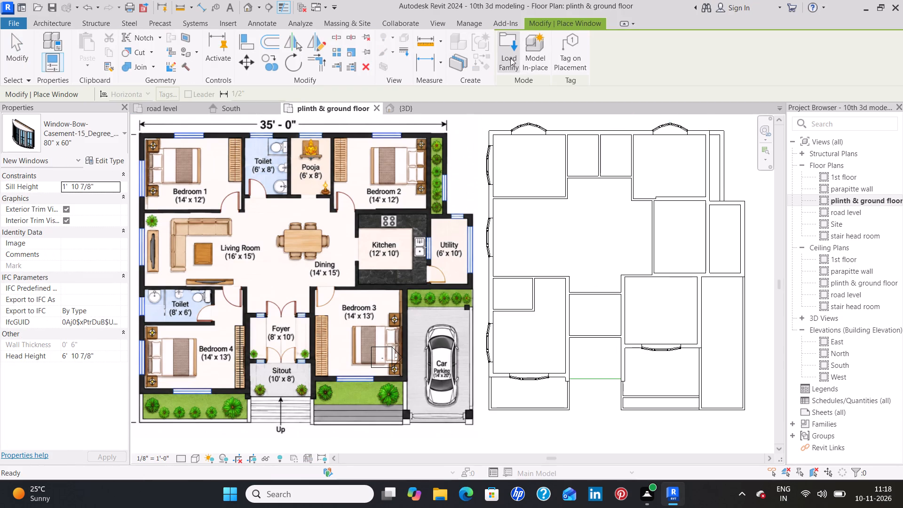
click(507, 61)
scroll(456, 167, down, 1)
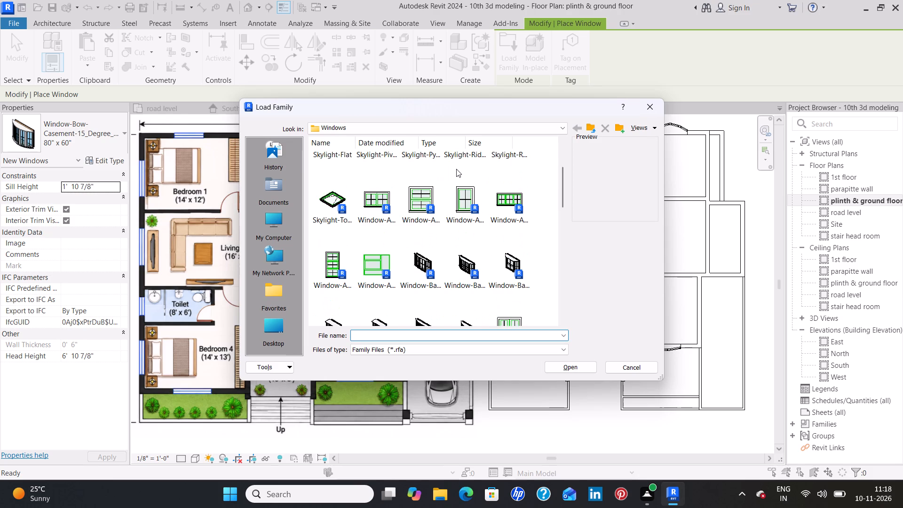
click(371, 201)
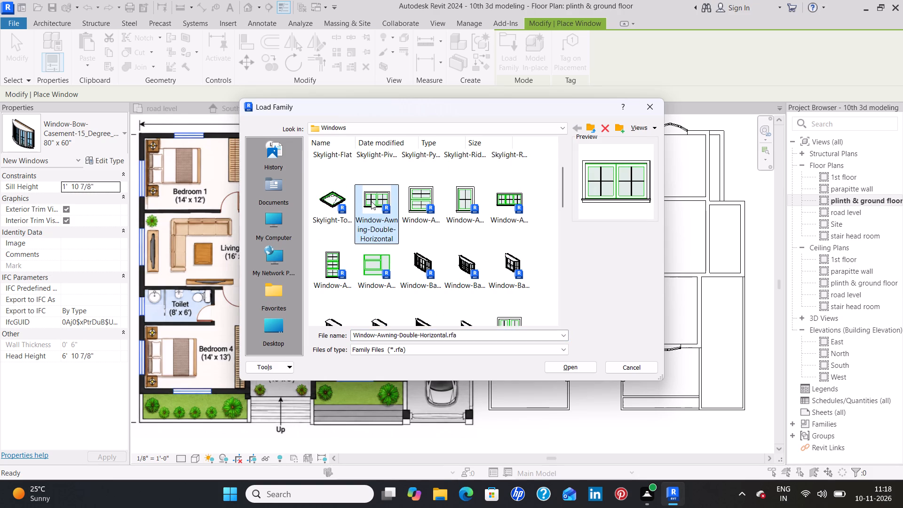
click(573, 366)
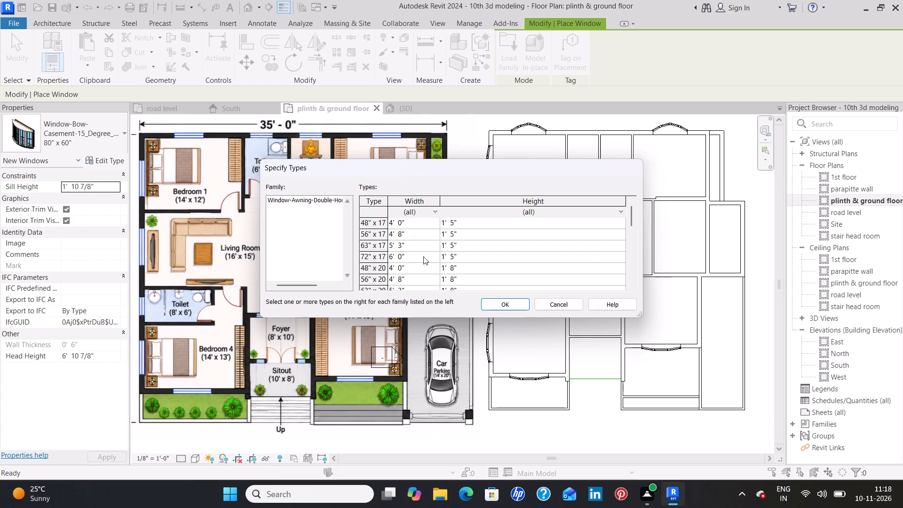
scroll(423, 256, down, 1)
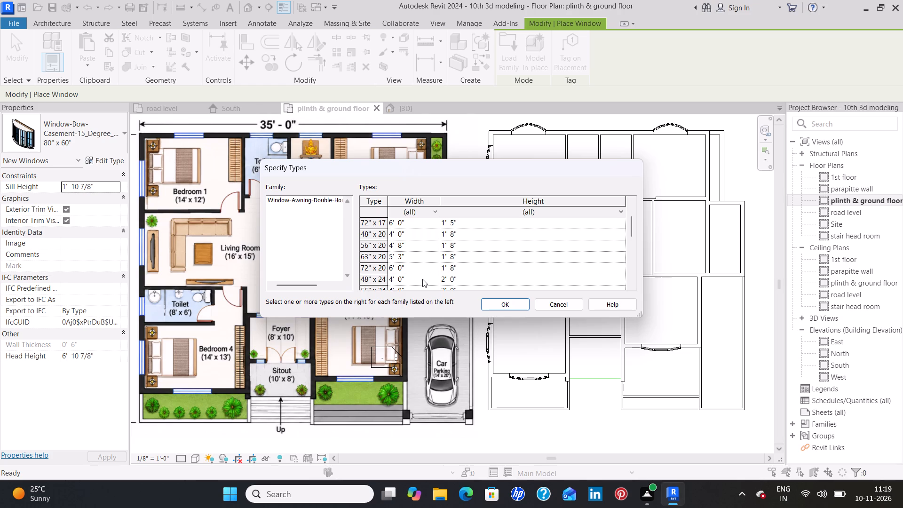
click(422, 279)
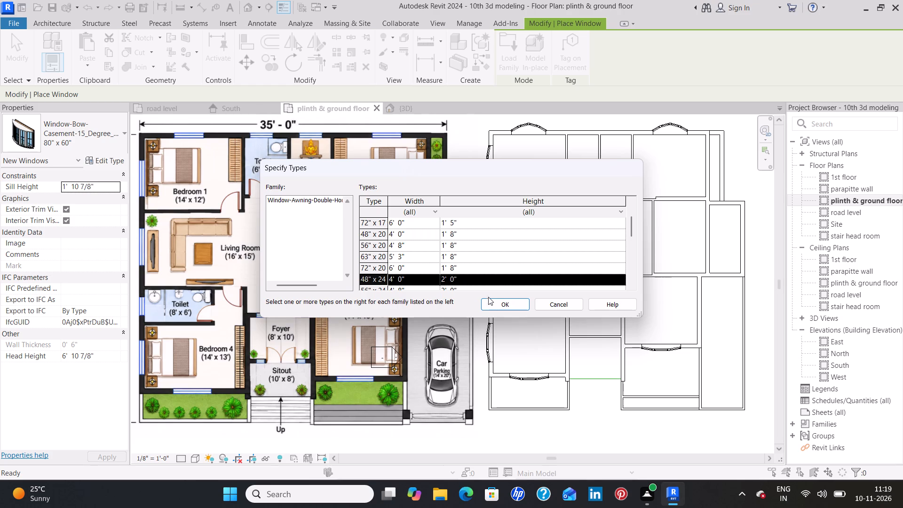
click(496, 300)
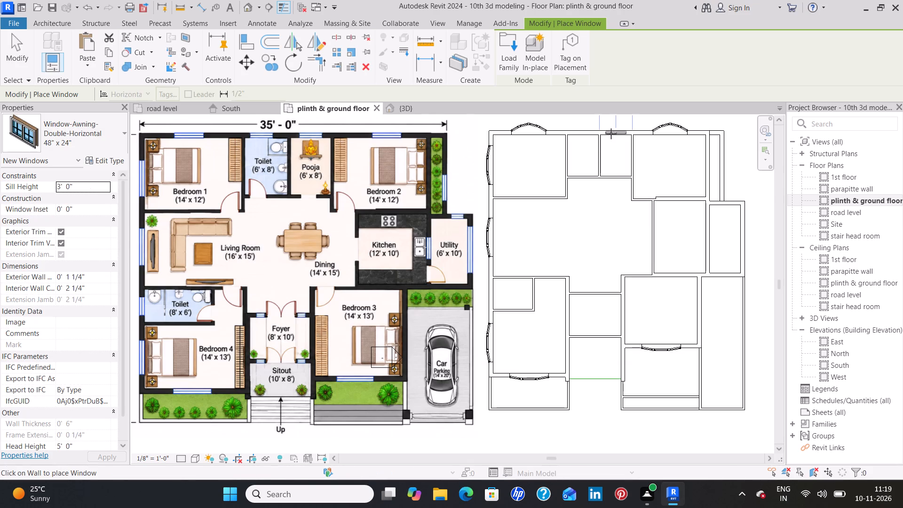
Place 48" x 24" double awning windows centred on the Pooja's north wall and on the wall between Kitchen and Utility.
scroll(610, 132, up, 8)
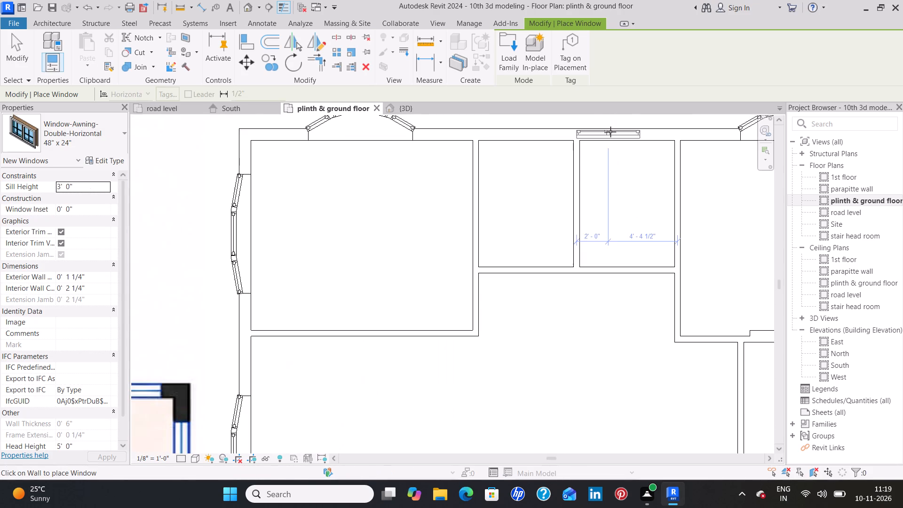
click(626, 129)
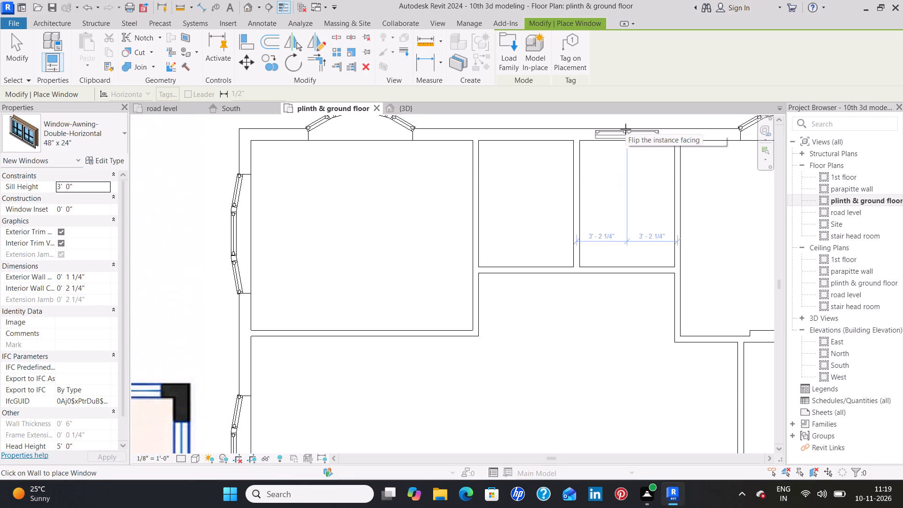
scroll(640, 265, down, 4)
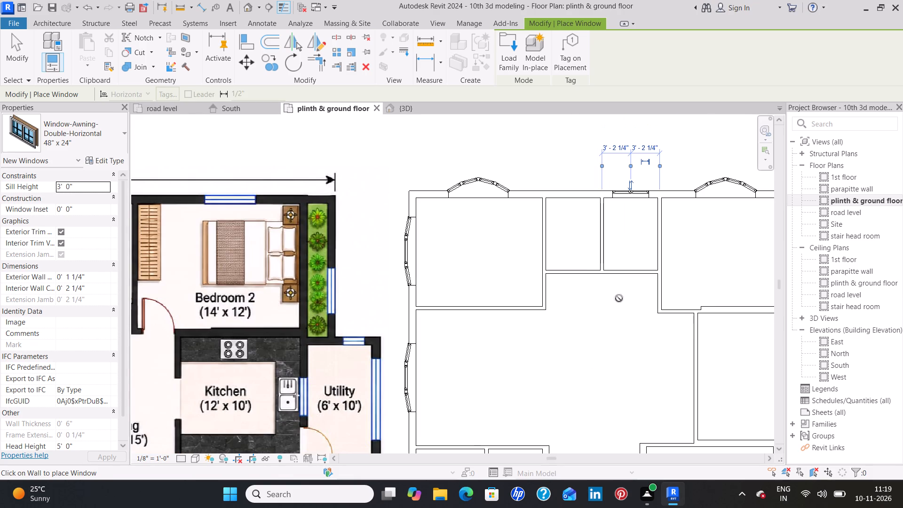
scroll(595, 325, down, 3)
middle_drag(654, 323, 599, 220)
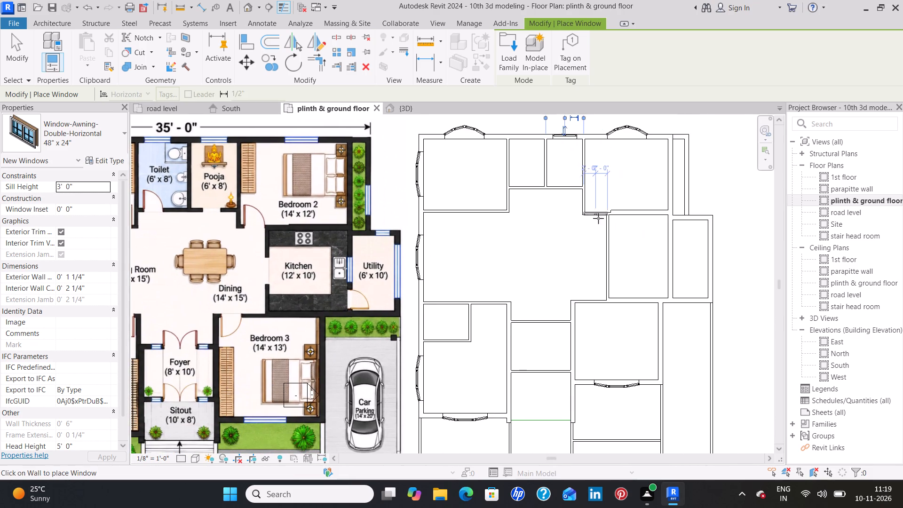
click(677, 257)
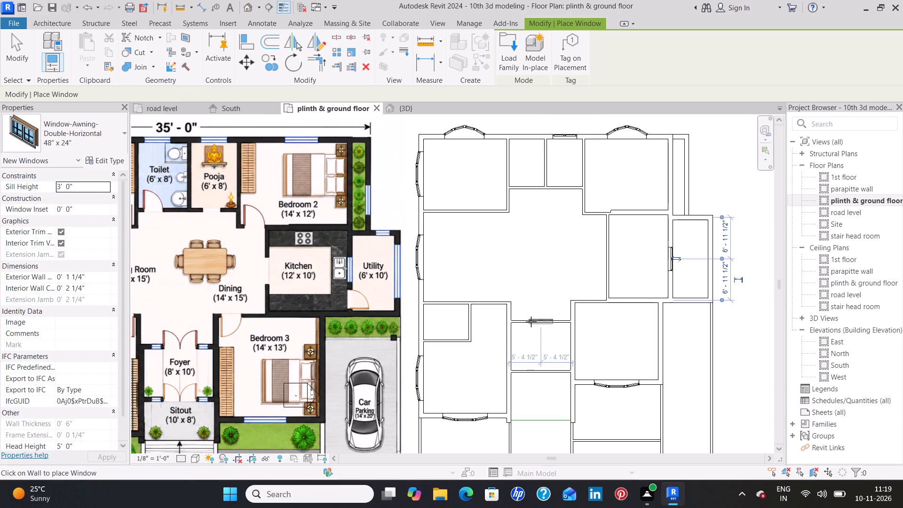
middle_drag(568, 333, 586, 255)
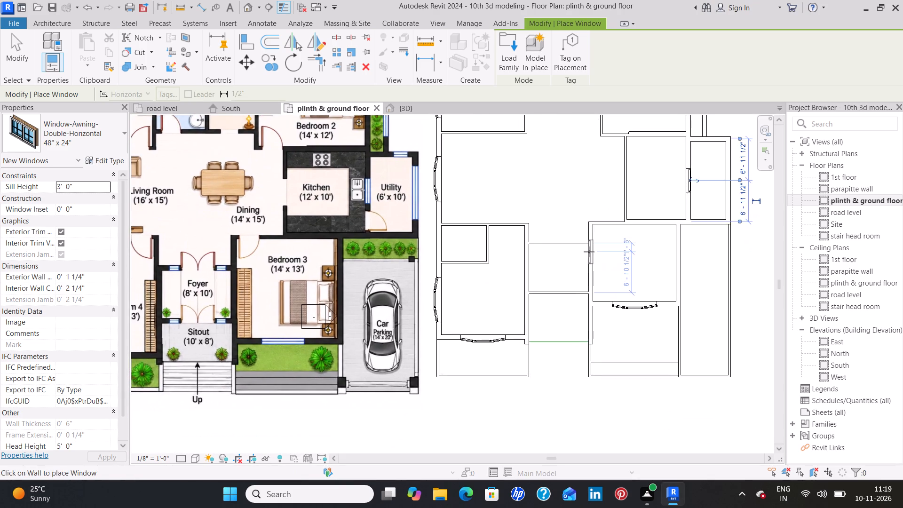
scroll(589, 252, down, 3)
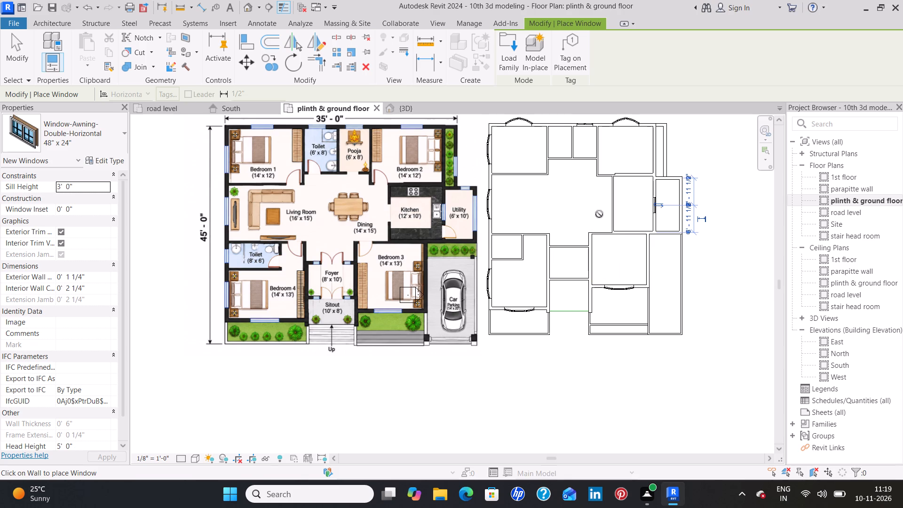
middle_drag(584, 206, 519, 250)
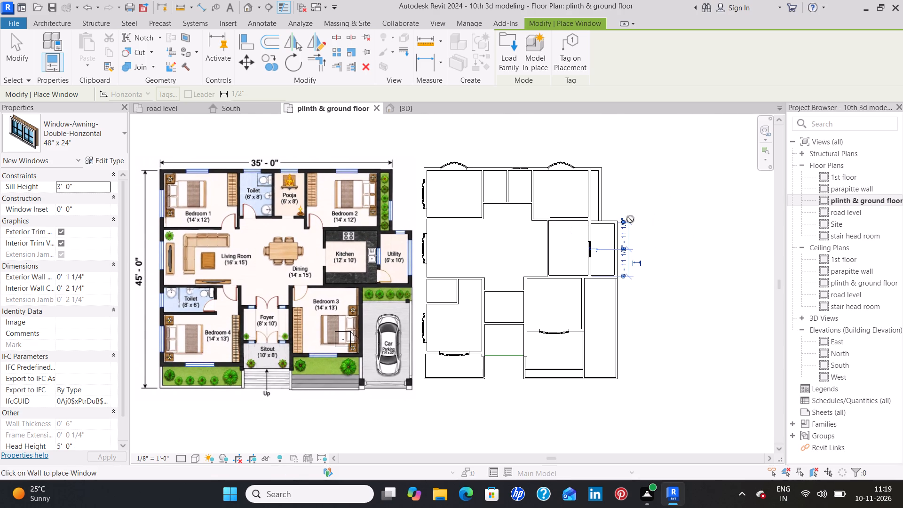
scroll(623, 221, up, 8)
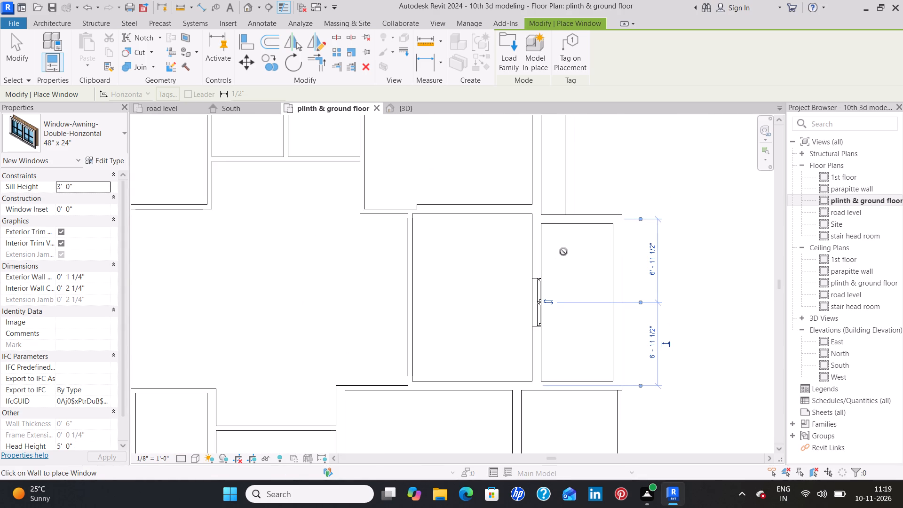
key(Escape)
key(Escape)
Load the 48" x 17" type of the Window-Awning-Double-Horizontal family from the Windows folder.
scroll(562, 252, down, 4)
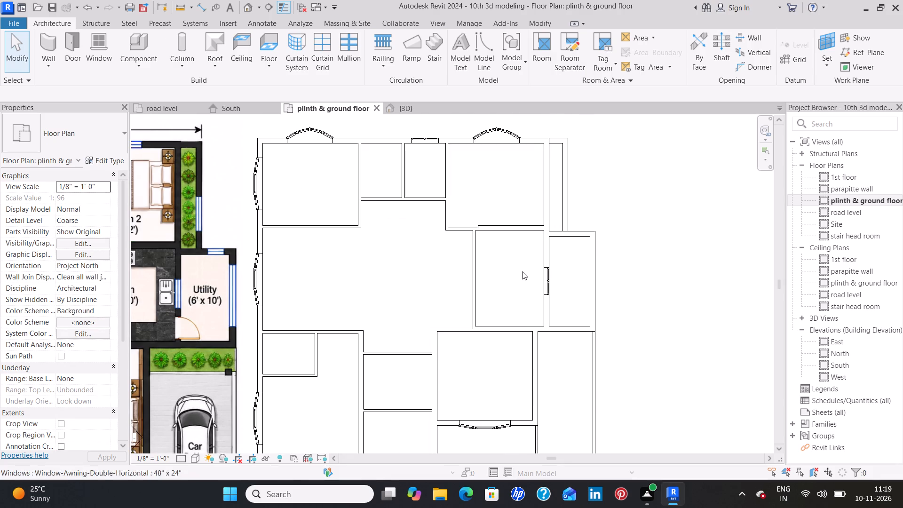
middle_drag(400, 308, 445, 291)
scroll(462, 284, down, 2)
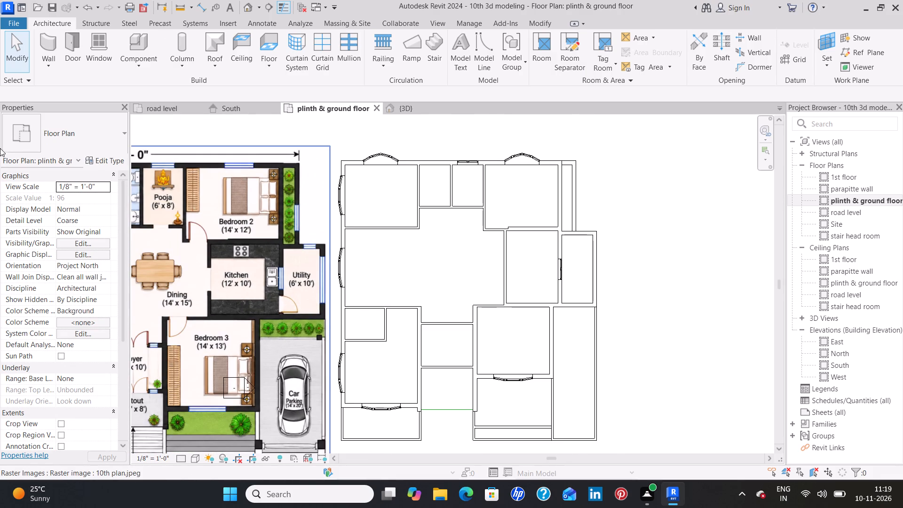
click(93, 44)
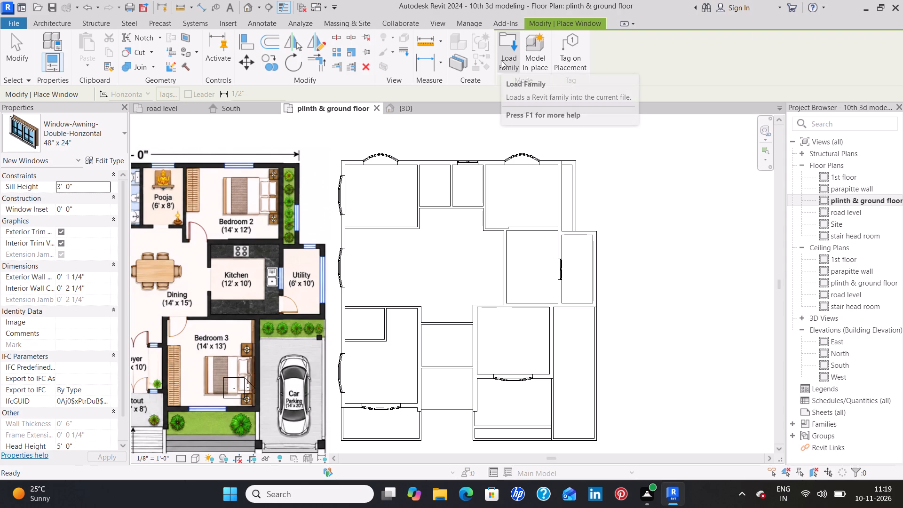
click(501, 60)
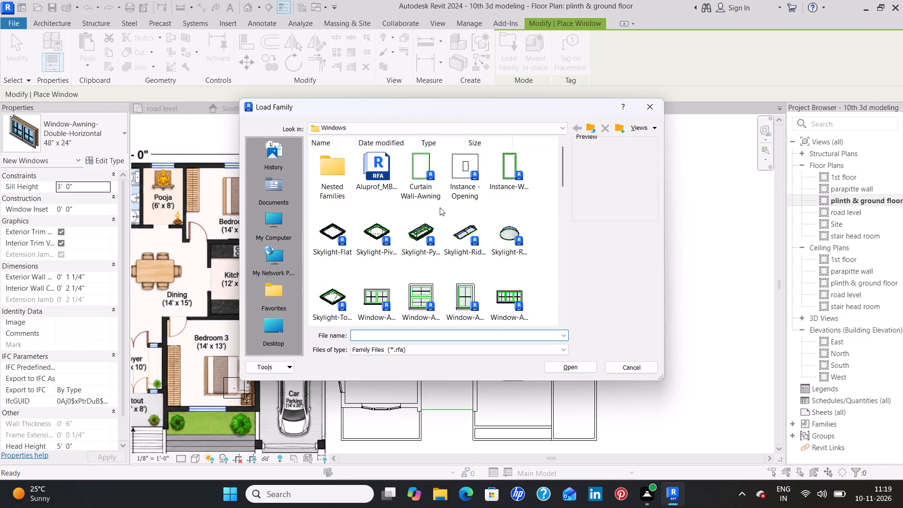
scroll(442, 274, down, 2)
scroll(442, 273, up, 1)
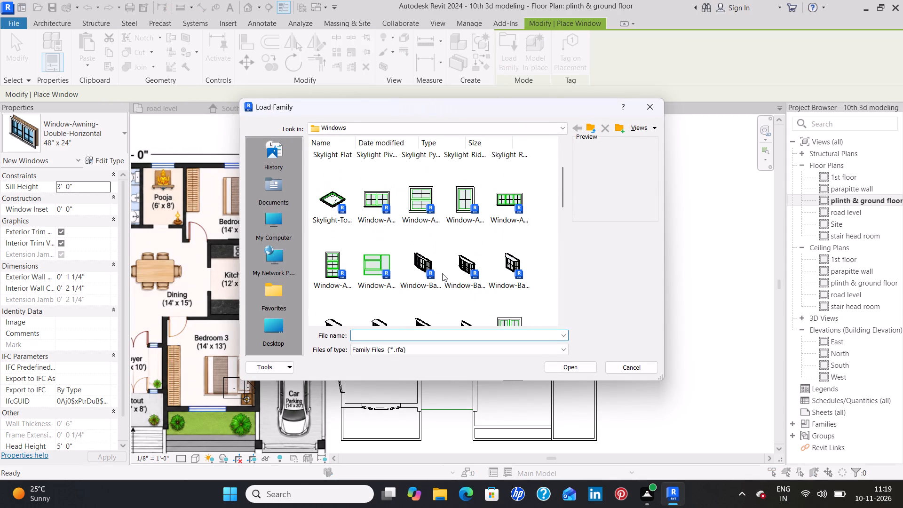
click(372, 215)
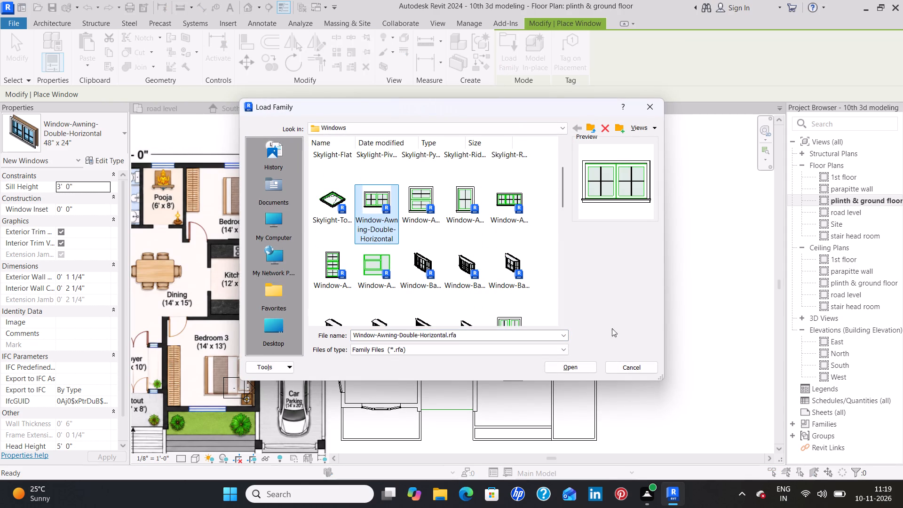
click(583, 373)
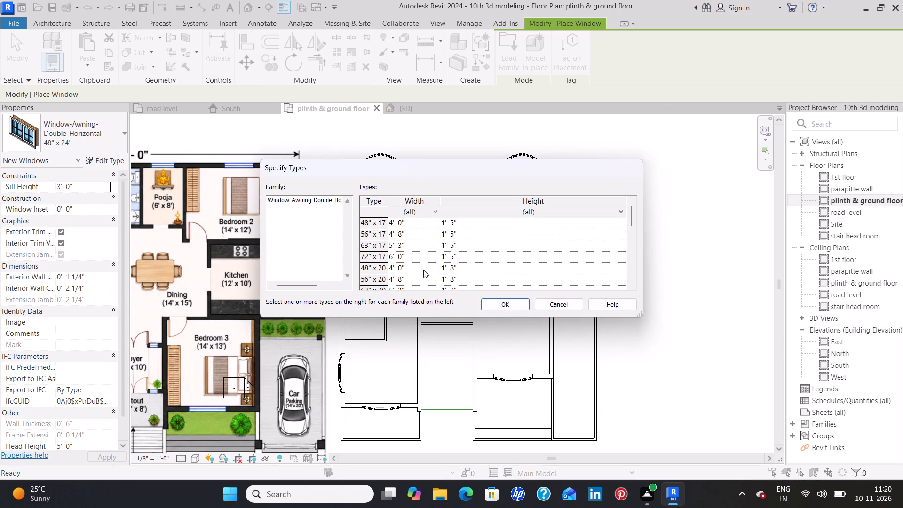
scroll(422, 270, down, 1)
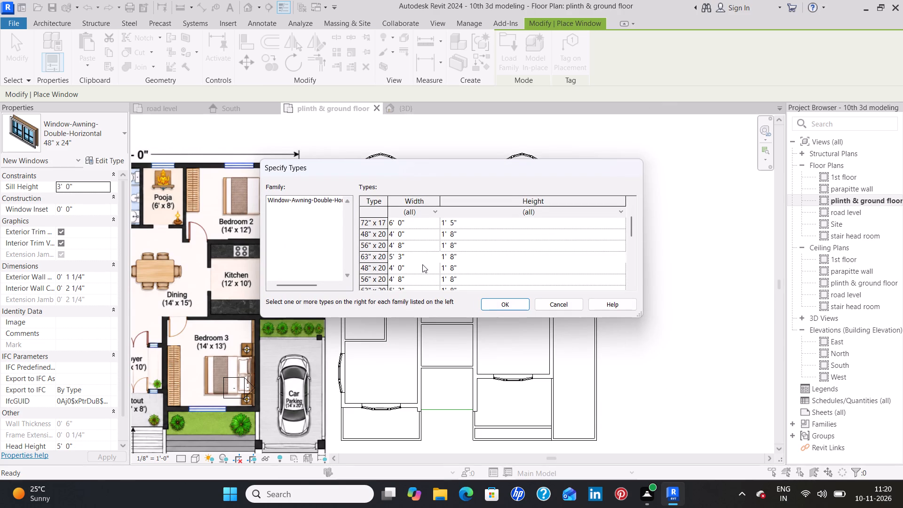
click(417, 231)
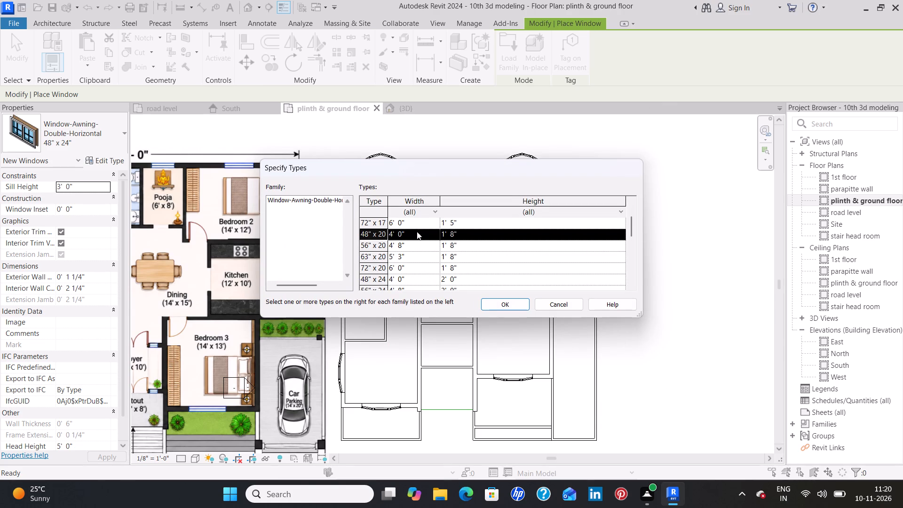
scroll(405, 255, up, 1)
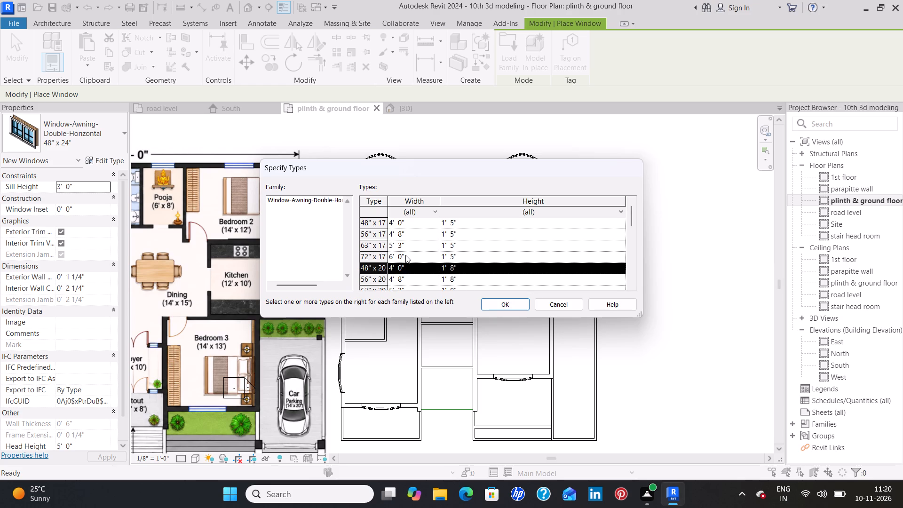
scroll(405, 255, up, 2)
click(413, 223)
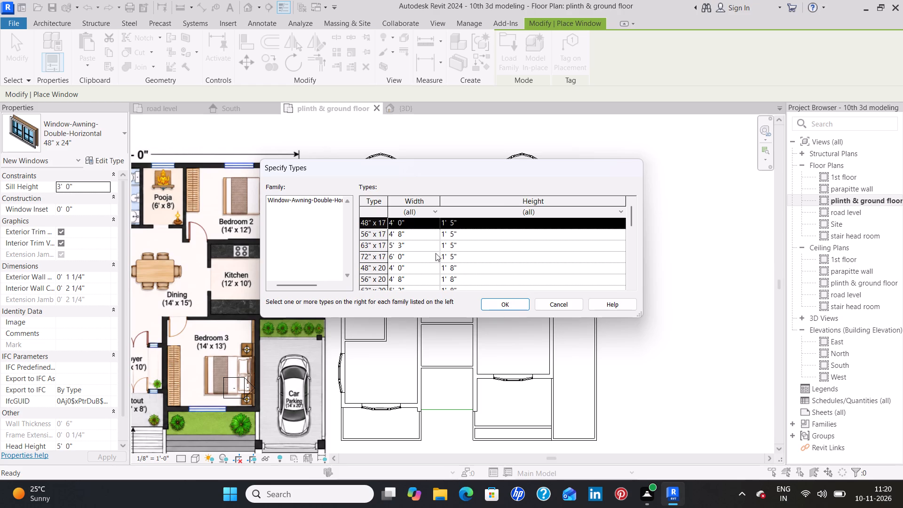
click(509, 307)
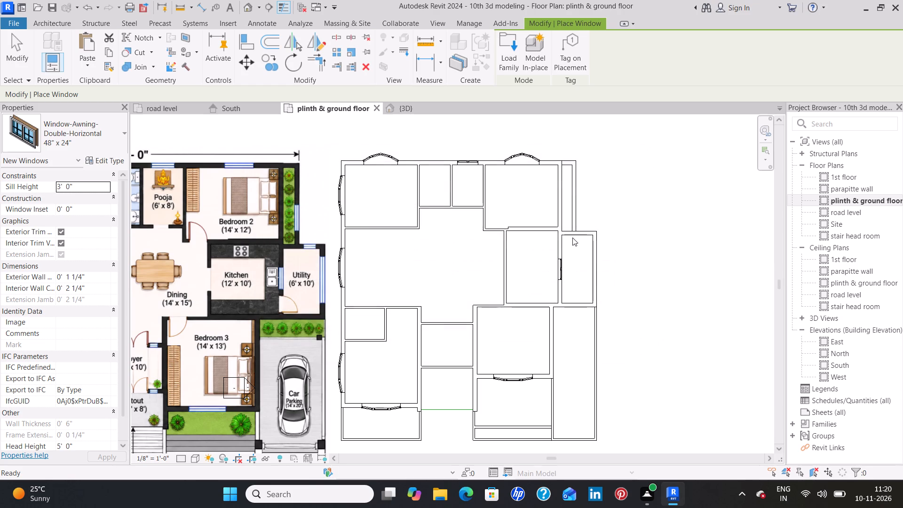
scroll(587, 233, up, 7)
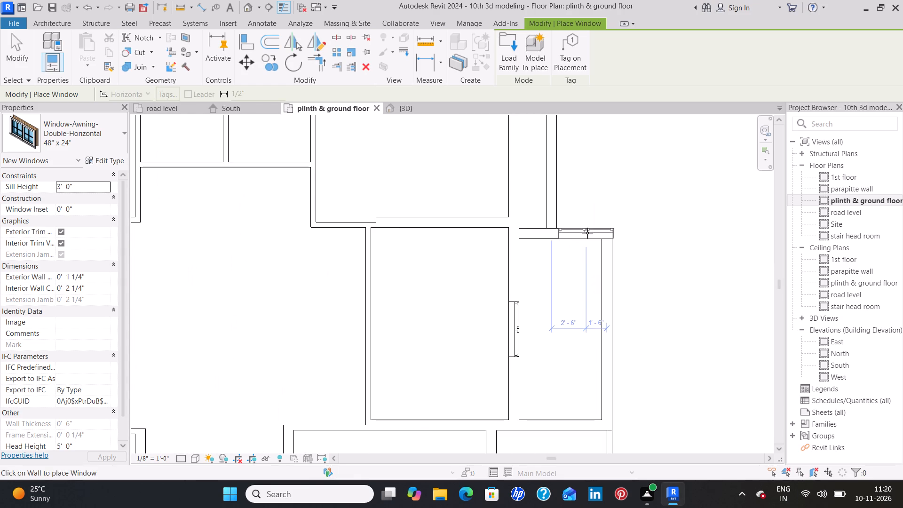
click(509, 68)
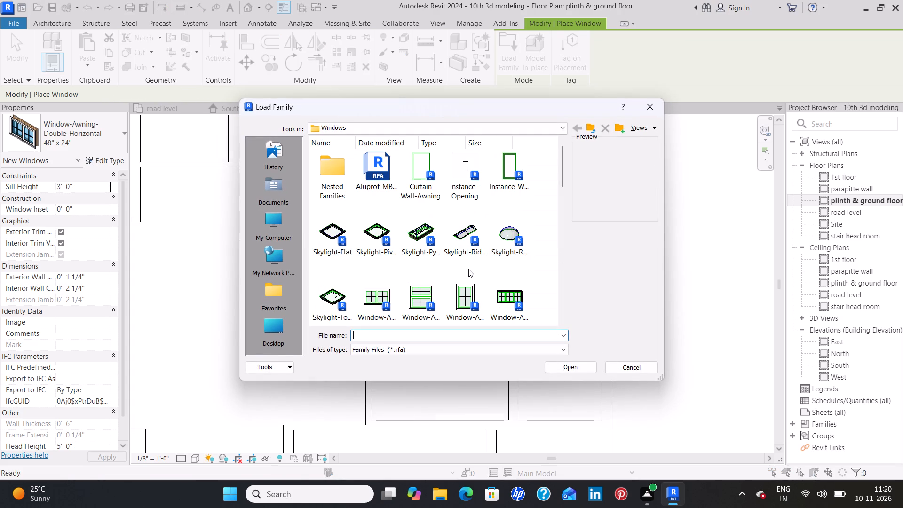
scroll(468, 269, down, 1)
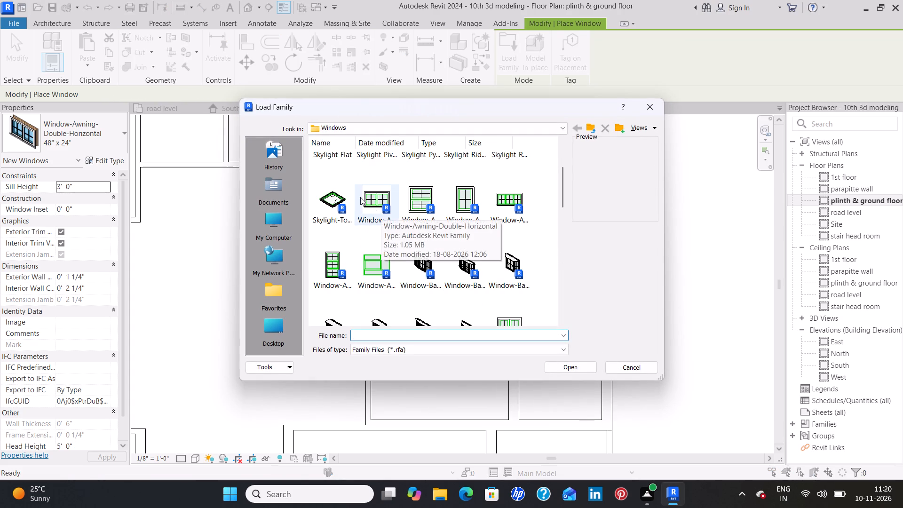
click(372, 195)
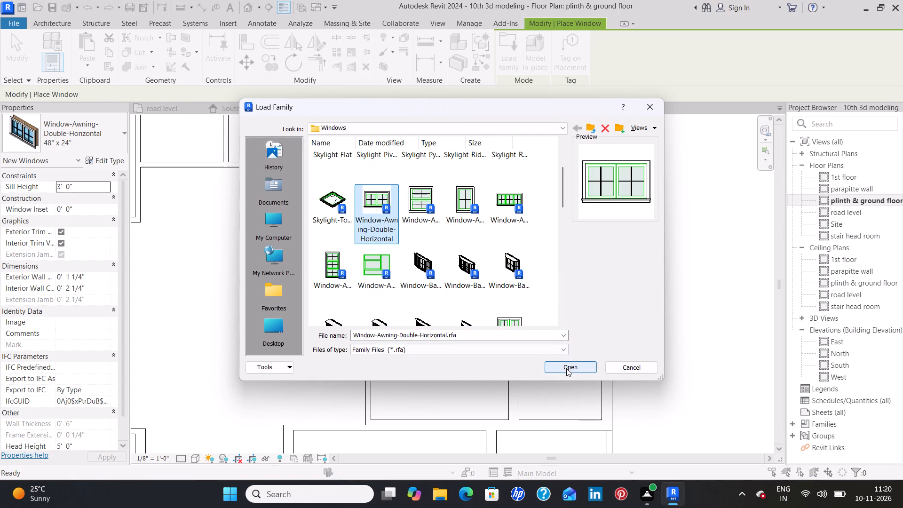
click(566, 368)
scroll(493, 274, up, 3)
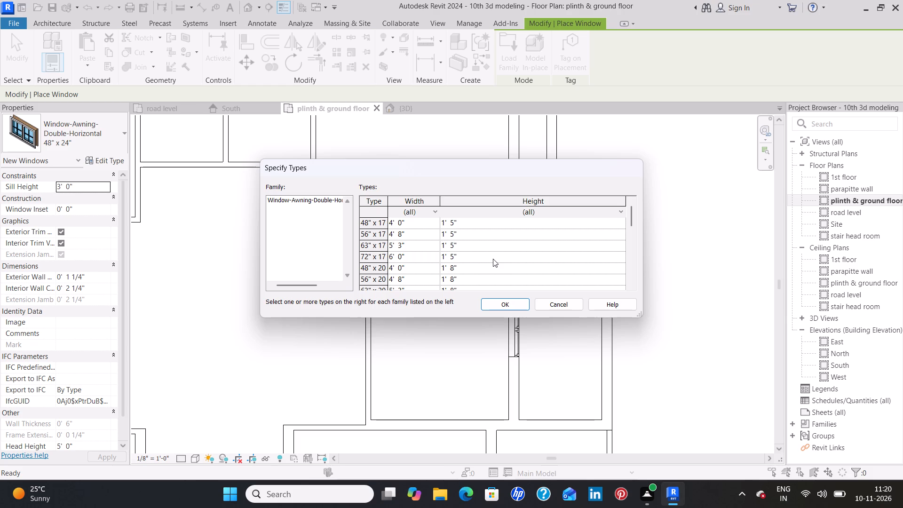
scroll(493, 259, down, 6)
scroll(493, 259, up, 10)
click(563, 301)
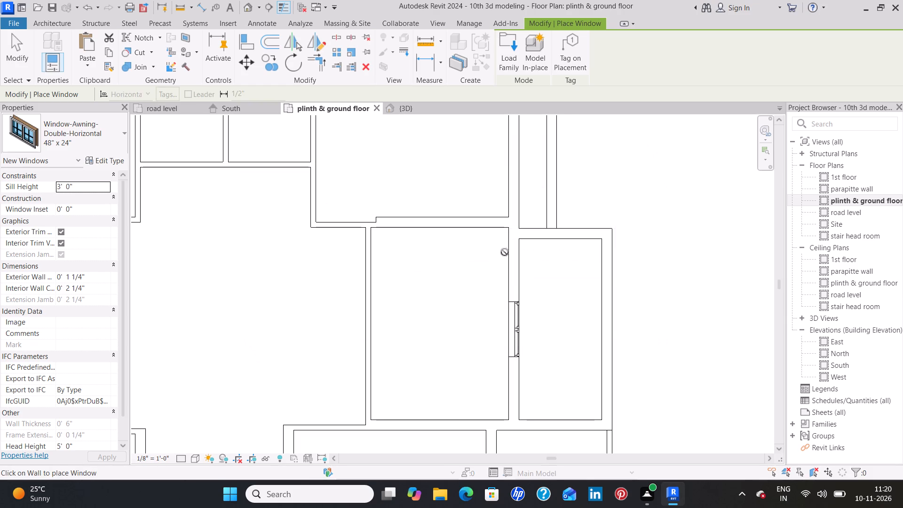
Load the Window-Casement-Multi-Sash-Horizontal family from the Windows folder for window placement.
click(512, 52)
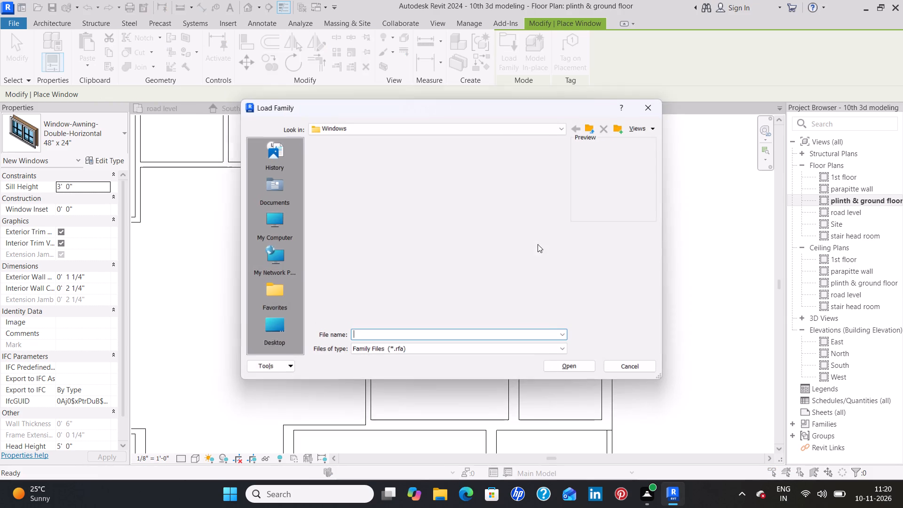
scroll(520, 229, down, 1)
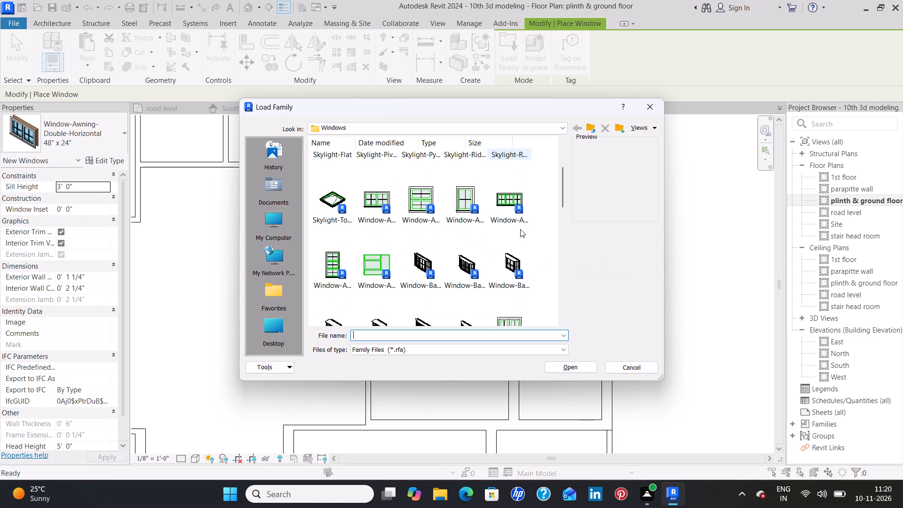
scroll(520, 229, down, 1)
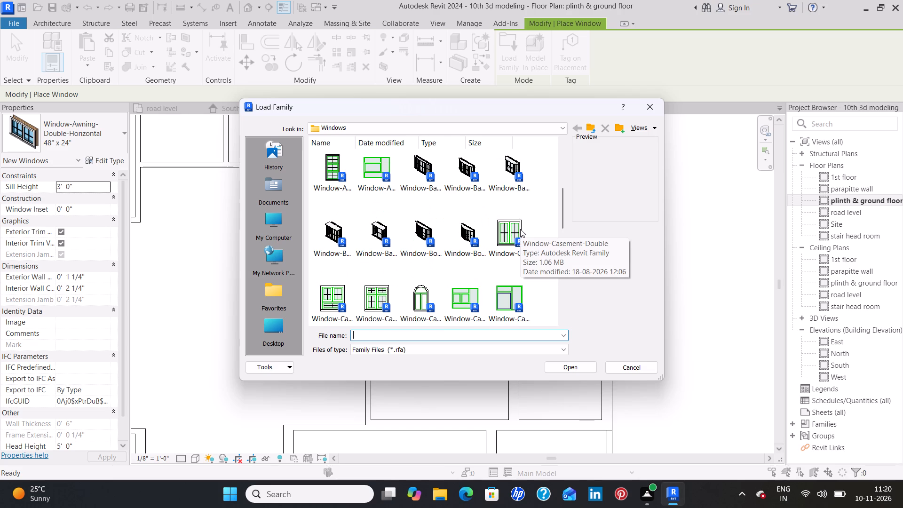
scroll(520, 229, down, 1)
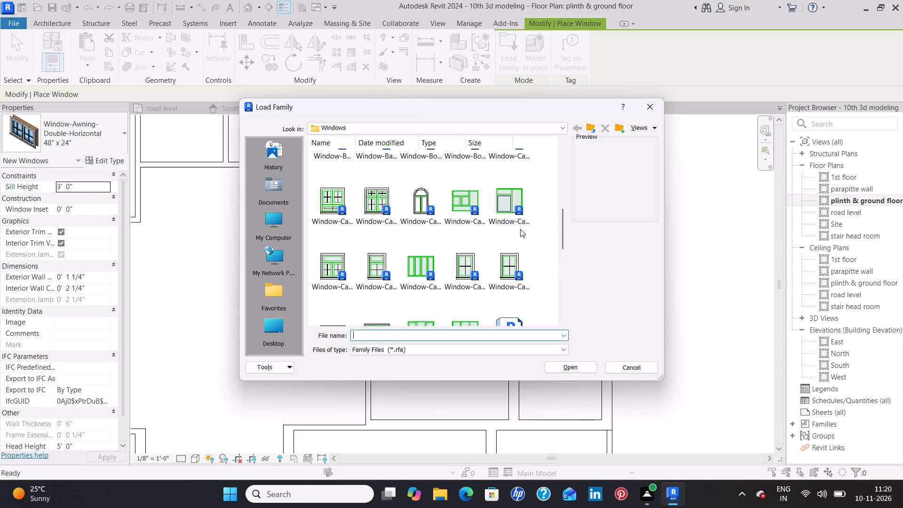
click(422, 262)
click(587, 370)
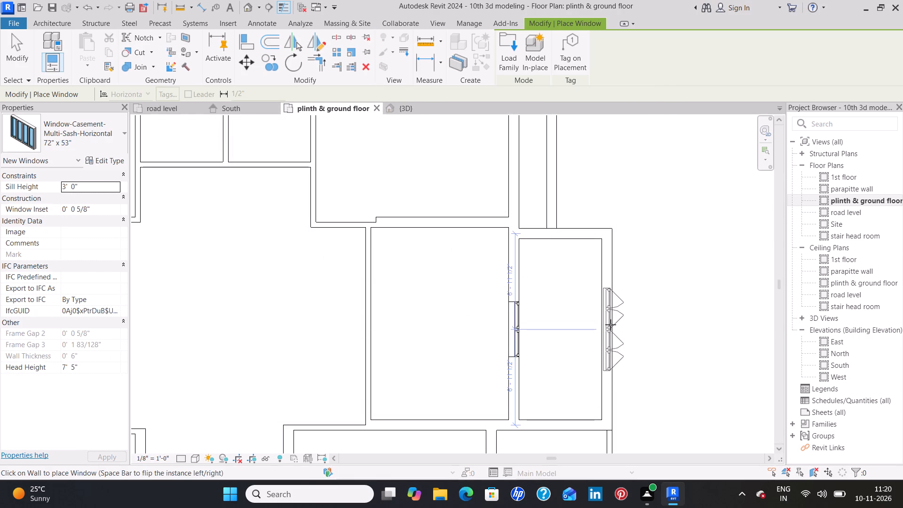
Place an 85" x 60" multi-sash horizontal casement window centred on the Utility's east wall, opening outward.
click(102, 144)
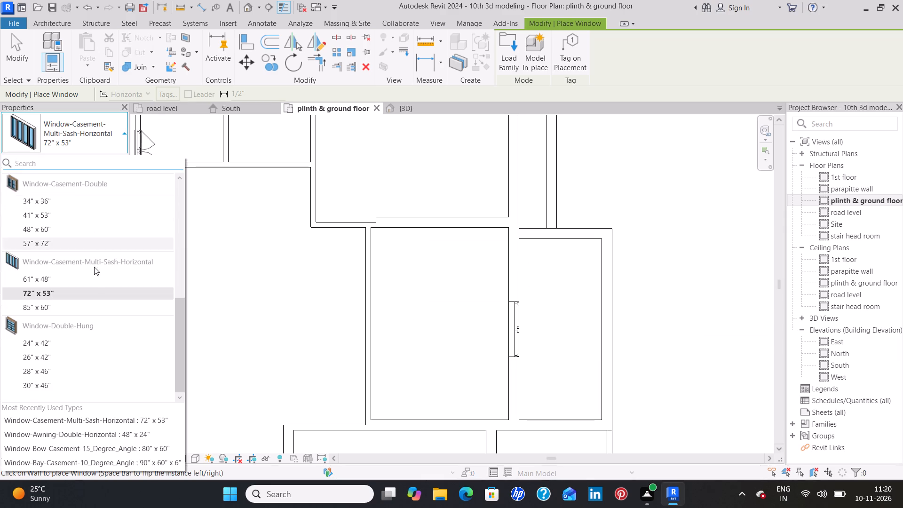
click(98, 300)
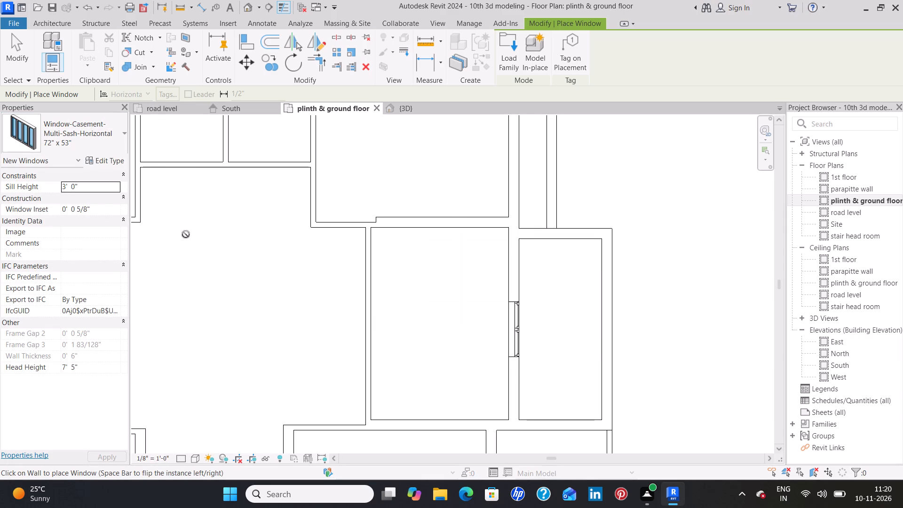
click(73, 138)
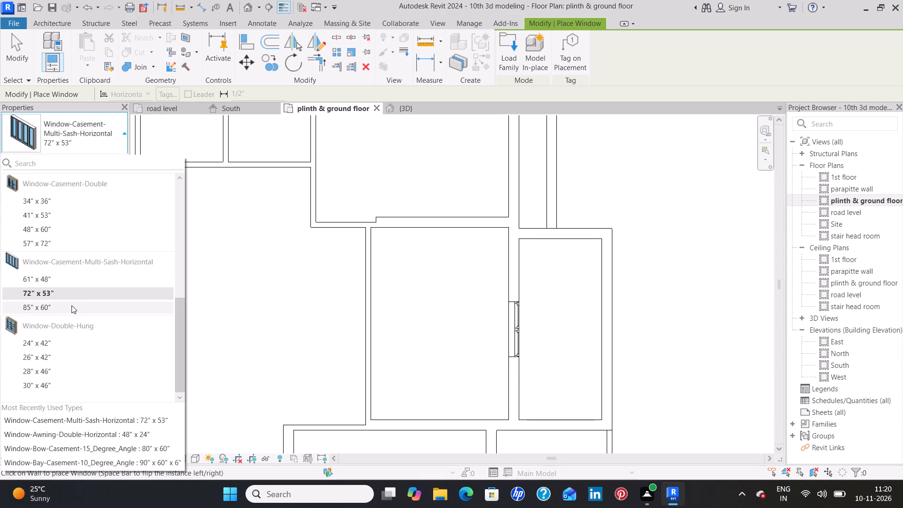
click(71, 308)
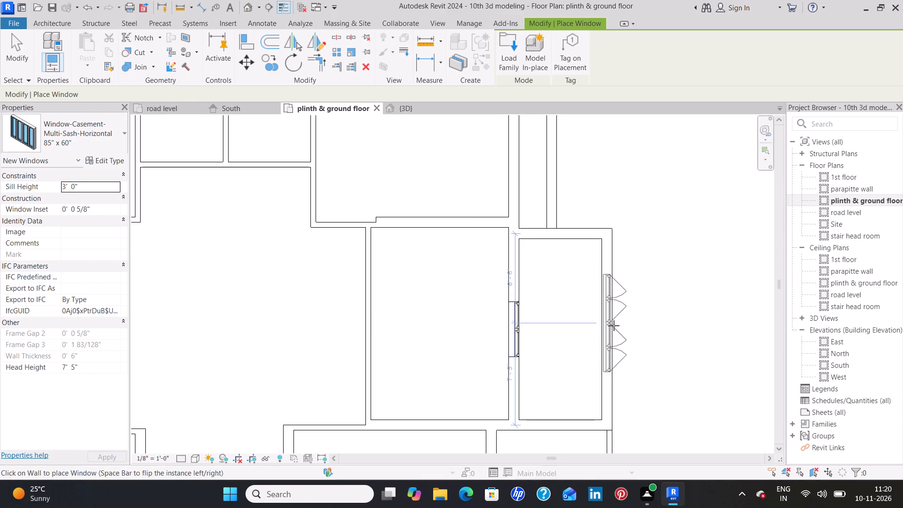
click(613, 330)
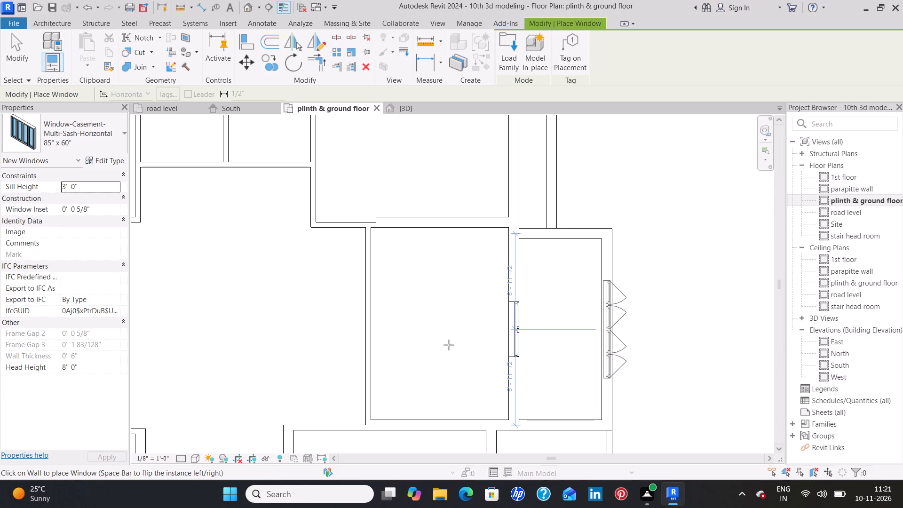
Place a 26" x 42" double-hung window on the Utility's north wall, 2'-0" from the east wall, and flip it to face outward.
scroll(448, 335, down, 5)
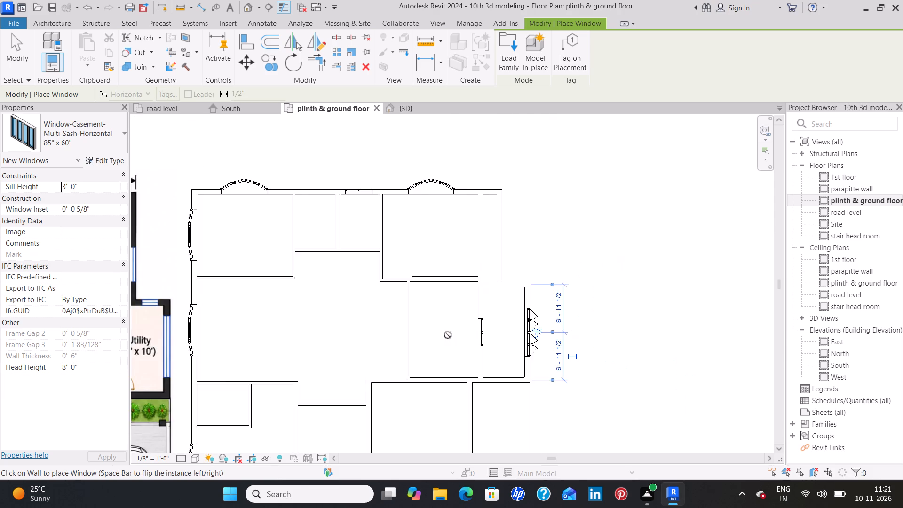
scroll(448, 335, down, 4)
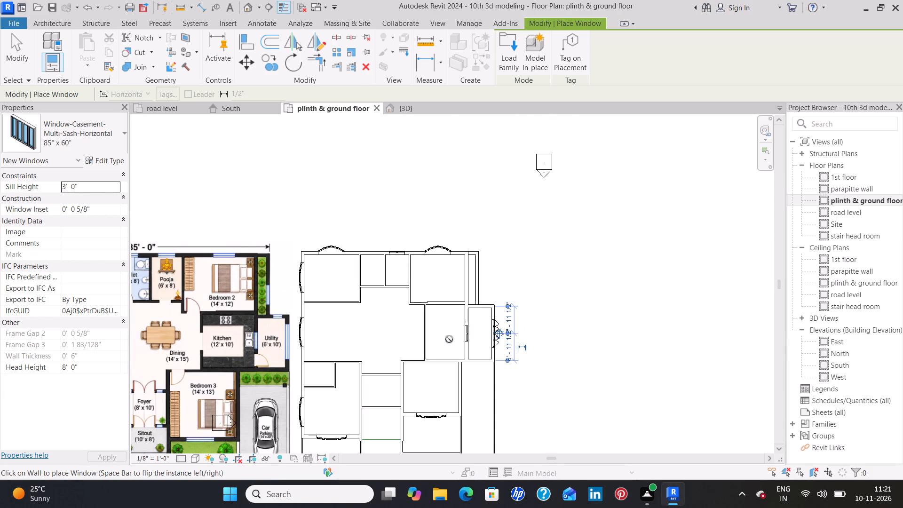
middle_drag(449, 339, 497, 254)
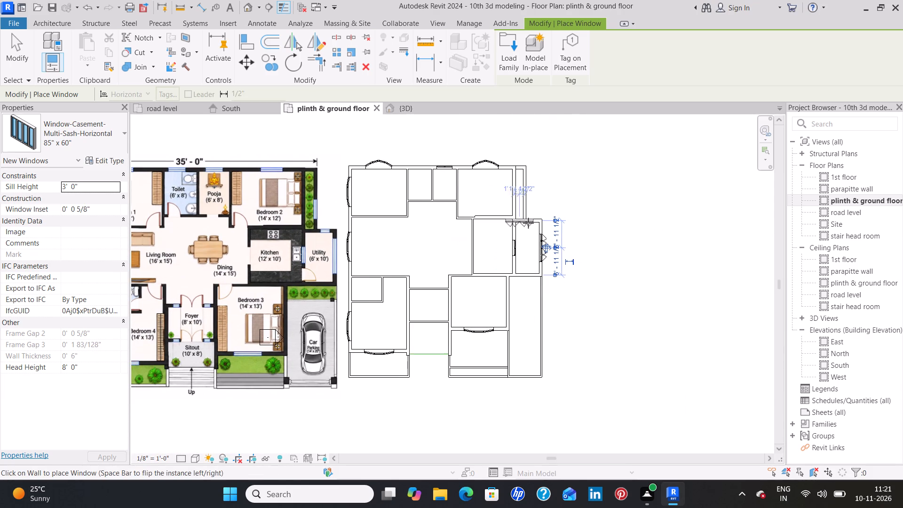
click(117, 136)
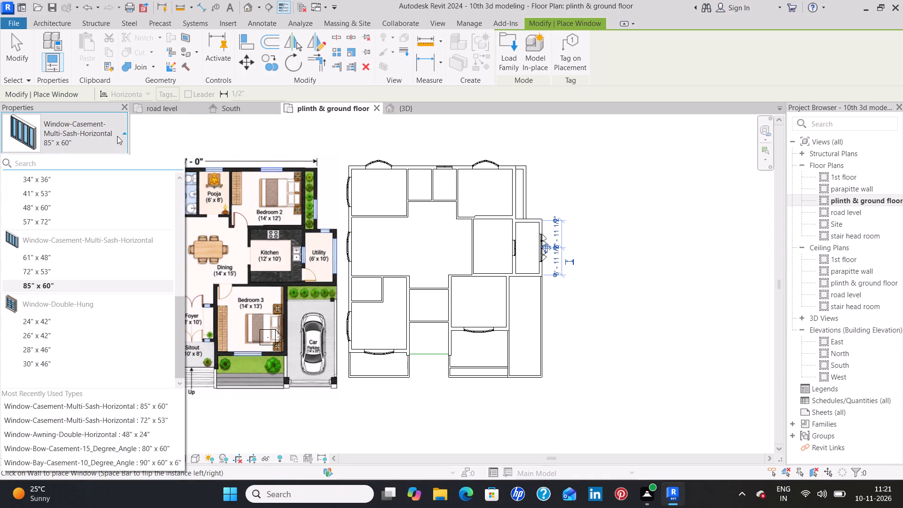
click(95, 340)
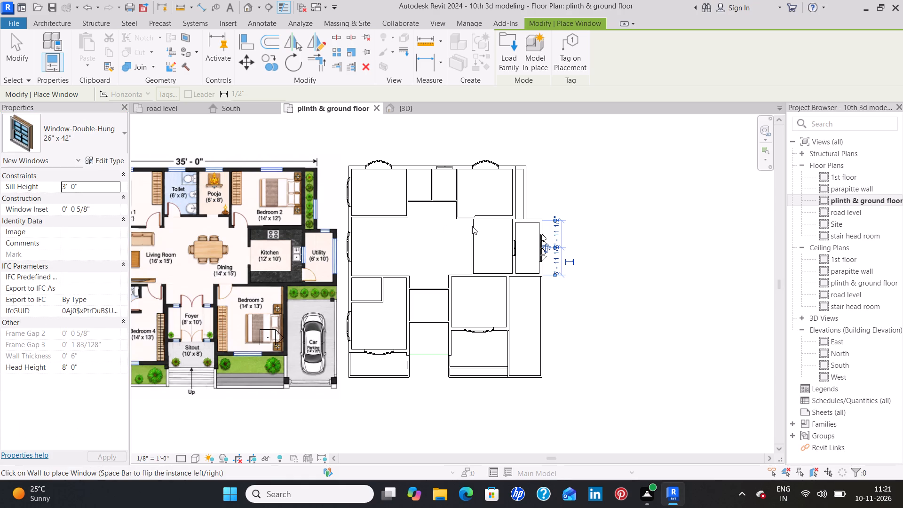
scroll(534, 219, up, 9)
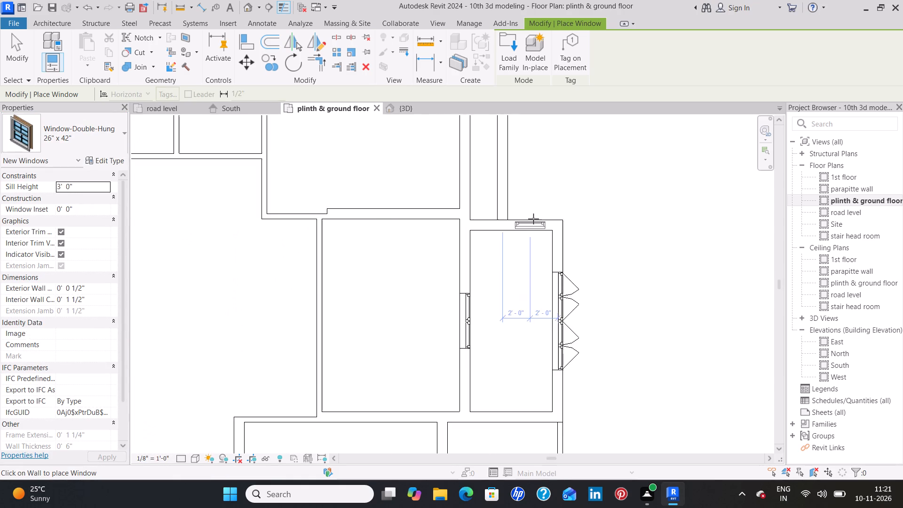
scroll(533, 219, up, 4)
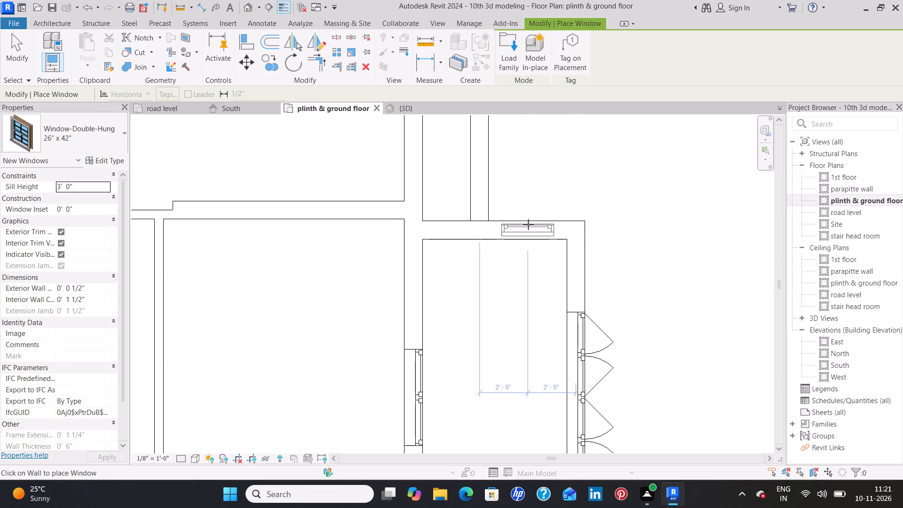
click(528, 235)
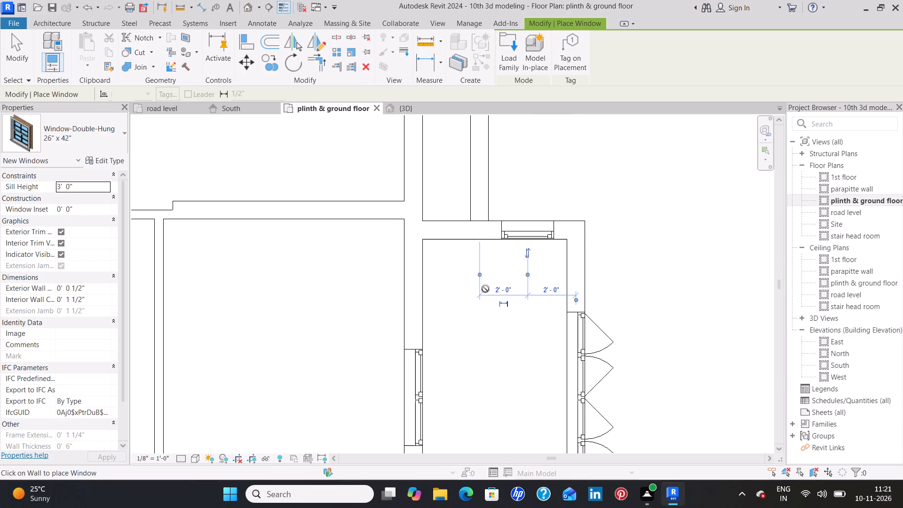
key(Escape)
key(Escape)
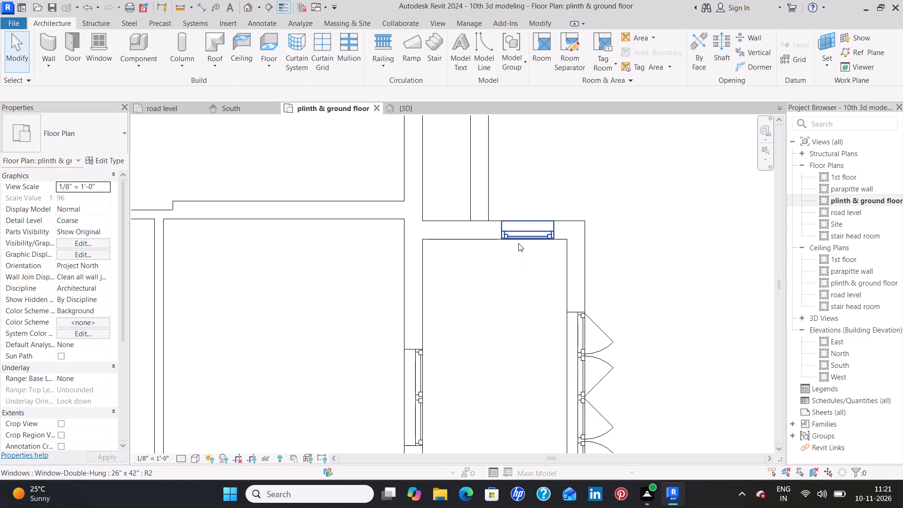
click(518, 236)
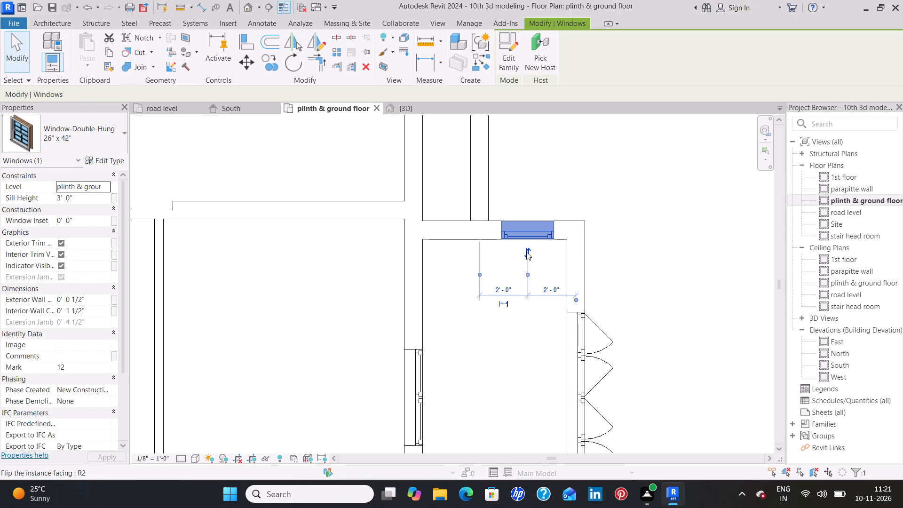
click(526, 252)
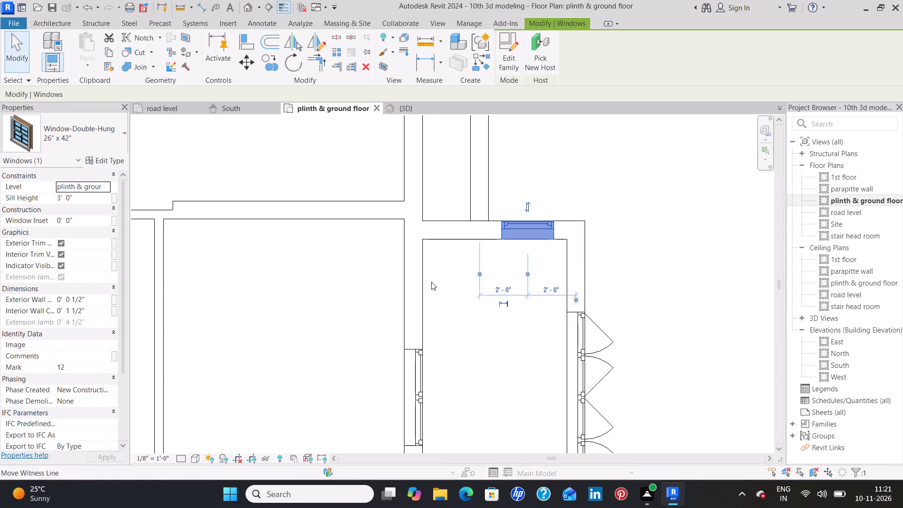
click(433, 282)
Load the Window-Louvers family from the Windows folder for window placement.
scroll(435, 280, down, 7)
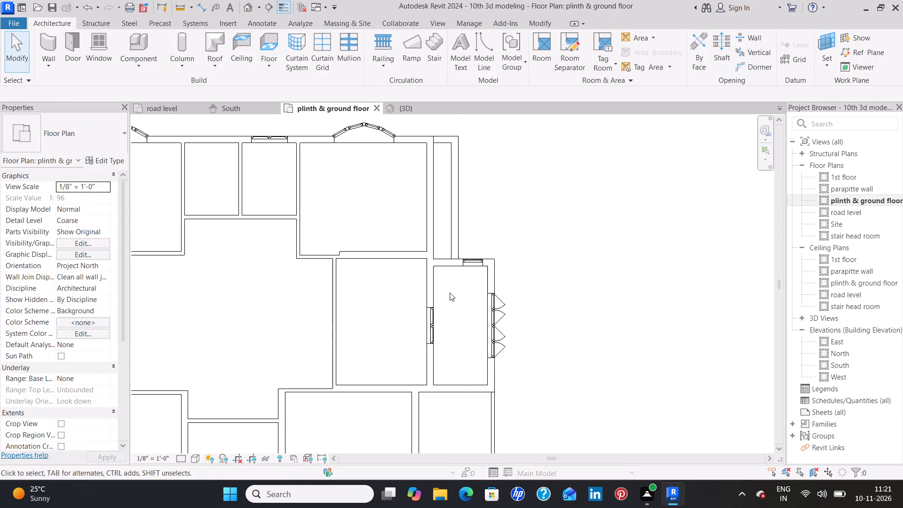
middle_drag(452, 309, 504, 272)
scroll(506, 270, down, 2)
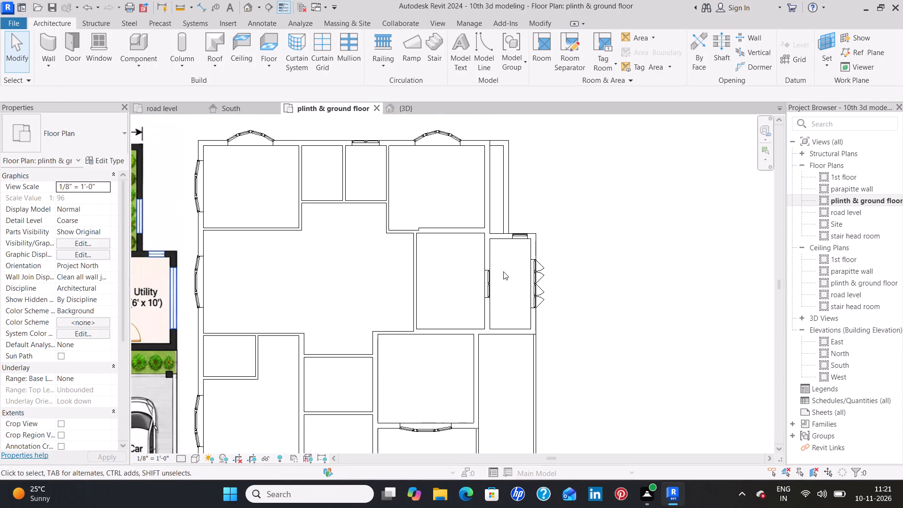
scroll(503, 271, down, 1)
middle_drag(289, 287, 302, 278)
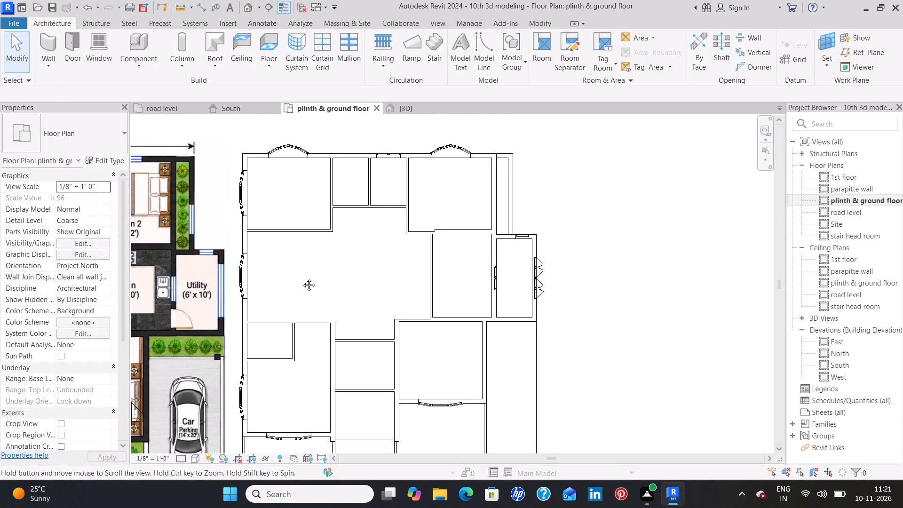
middle_drag(302, 278, 339, 265)
middle_drag(424, 271, 420, 281)
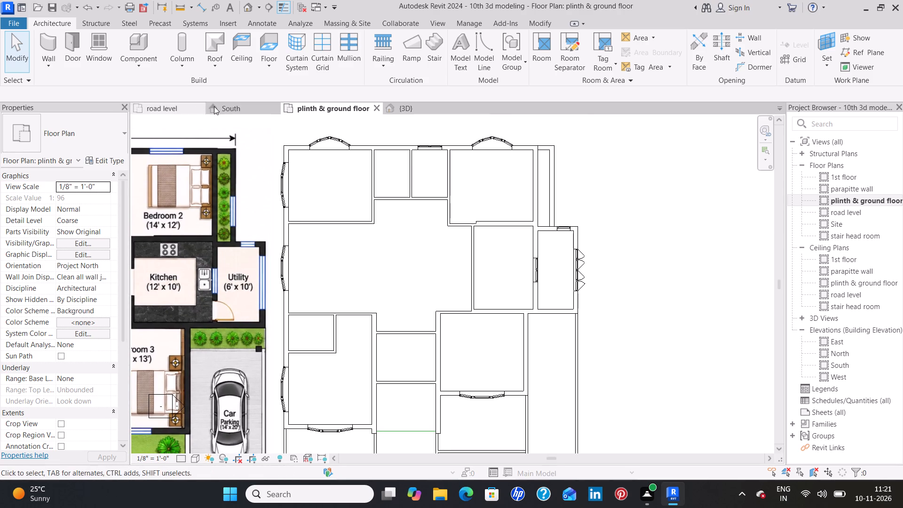
click(97, 46)
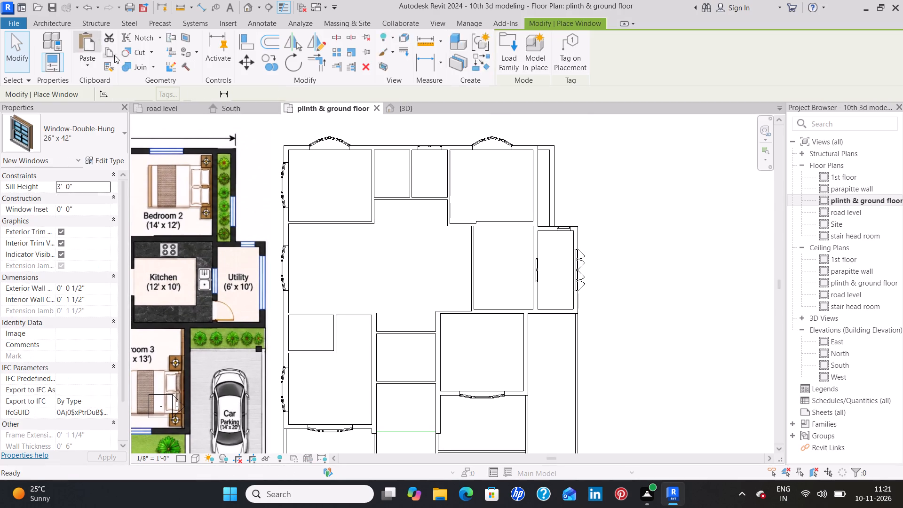
click(506, 66)
scroll(453, 202, down, 5)
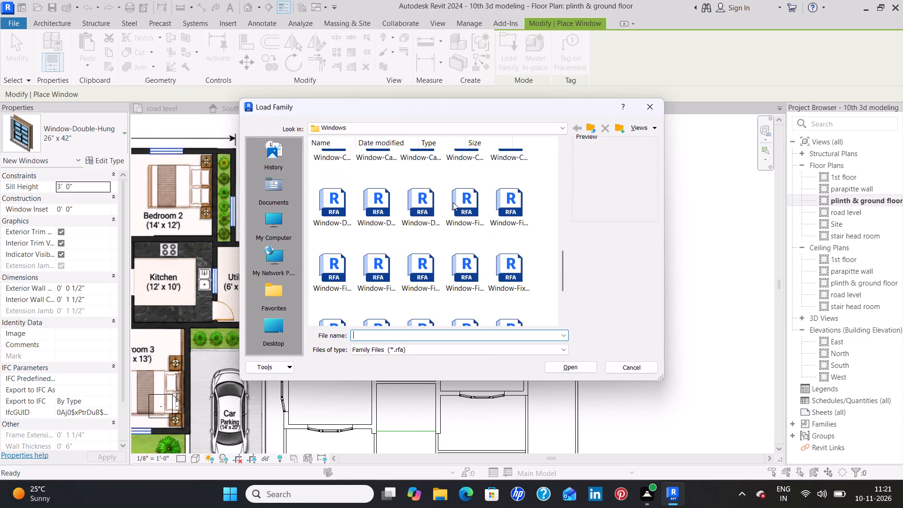
scroll(453, 202, down, 4)
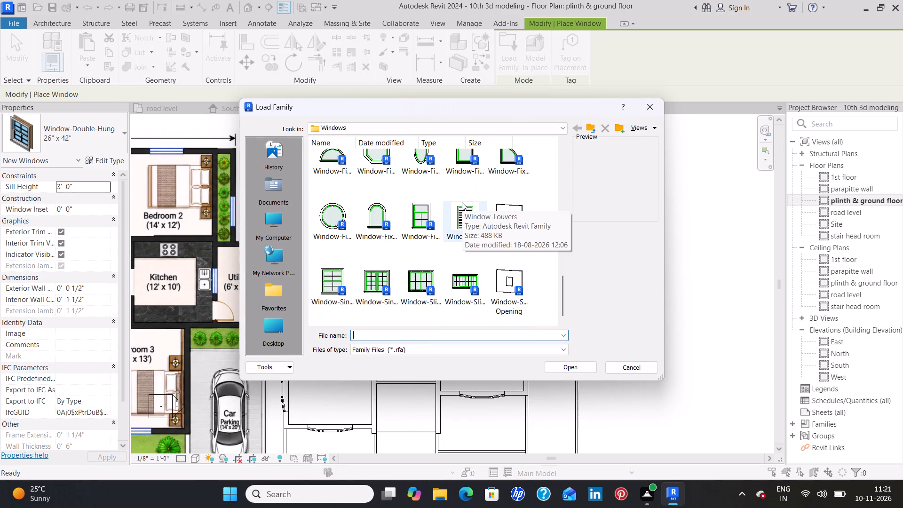
click(462, 202)
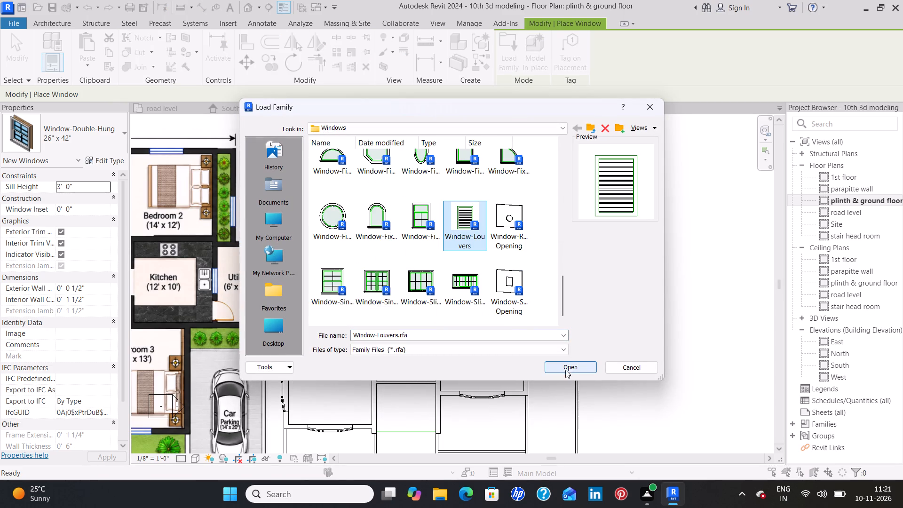
click(567, 367)
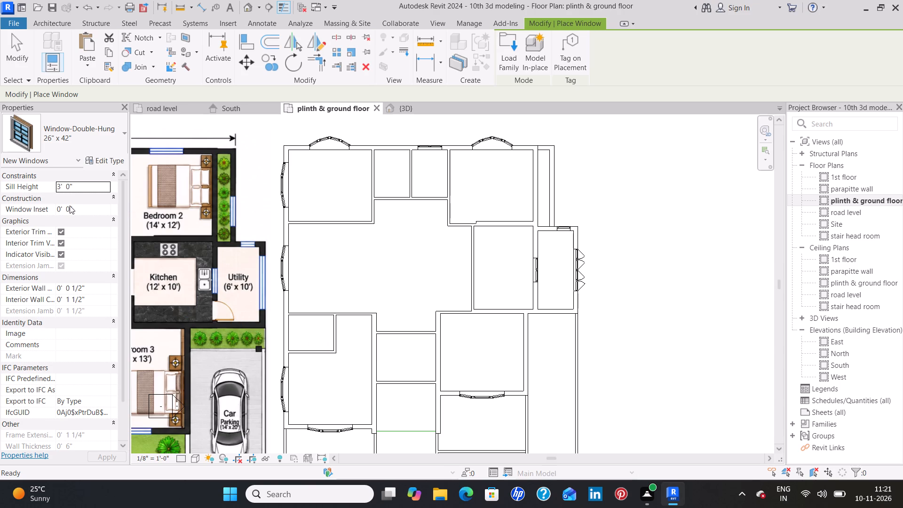
Place a 24" x 24" louvered window with a 6'-0" sill height on the 8' x 6' Toilet's west wall, about 2'-1" from its north wall.
click(94, 185)
key(BackSpace)
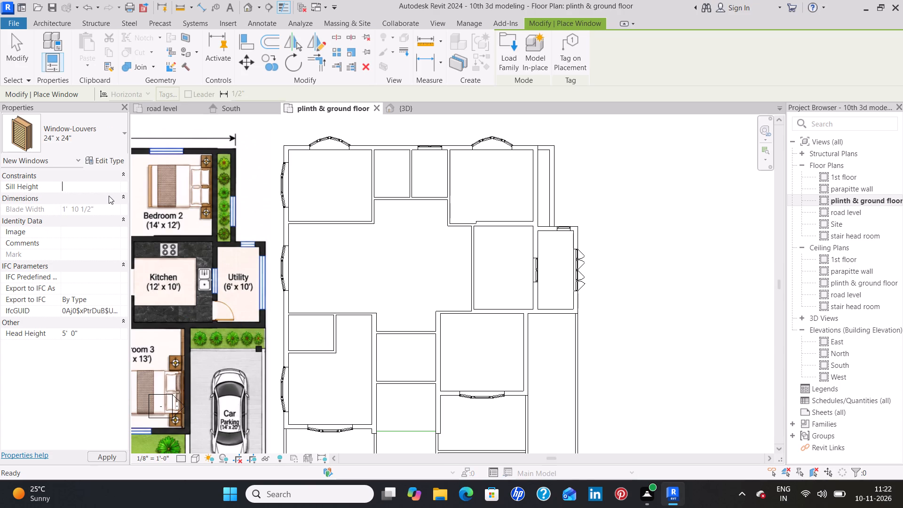
text(6')
key(Return)
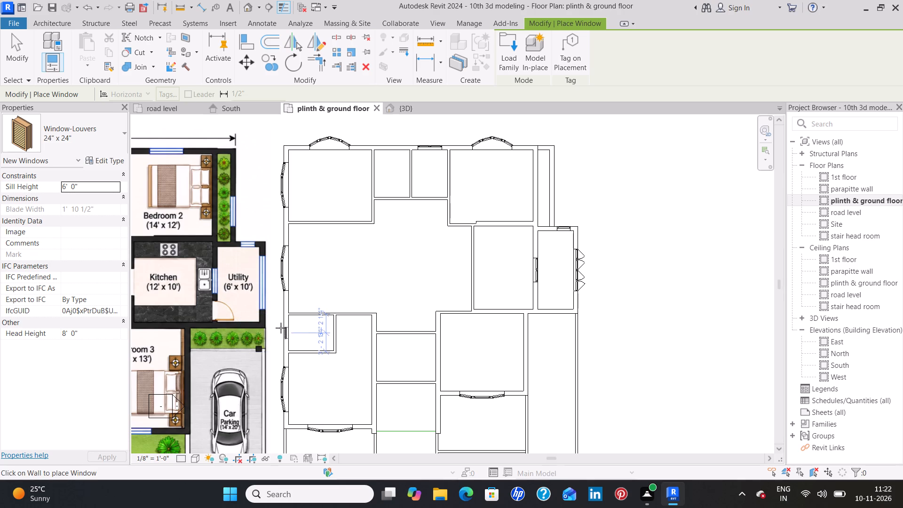
scroll(281, 326, up, 10)
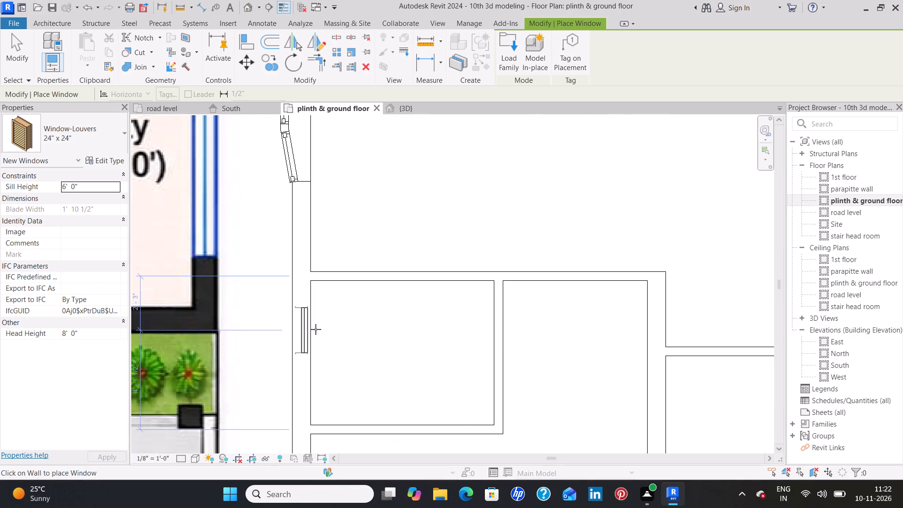
click(295, 325)
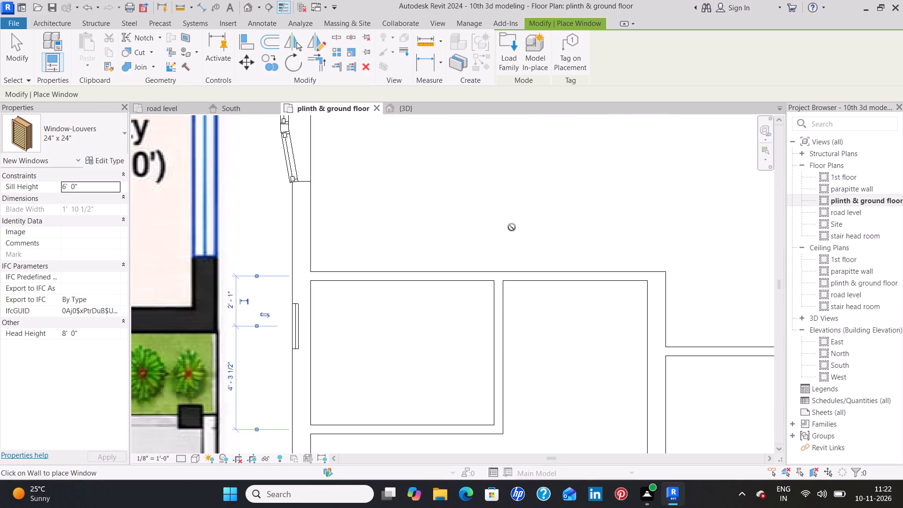
Place another 24" x 24" louvered window on the 6' x 8' Toilet's north wall, 1'-9" from the Pooja partition.
scroll(512, 227, down, 4)
middle_drag(556, 209, 470, 328)
scroll(463, 323, down, 4)
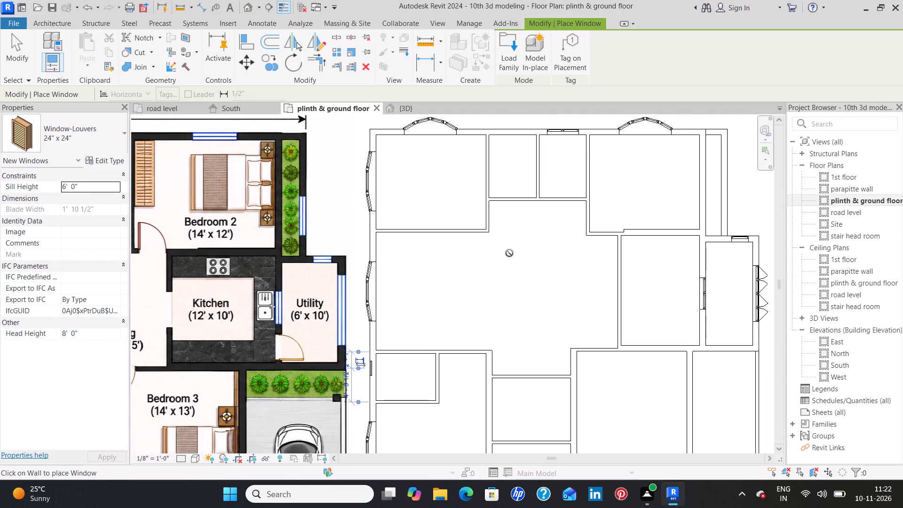
middle_drag(509, 255, 483, 340)
scroll(488, 222, up, 4)
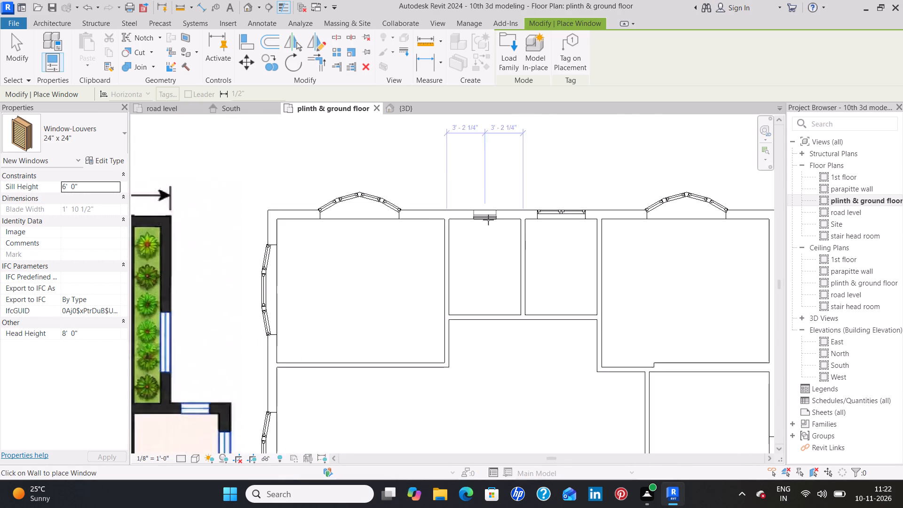
scroll(488, 219, up, 5)
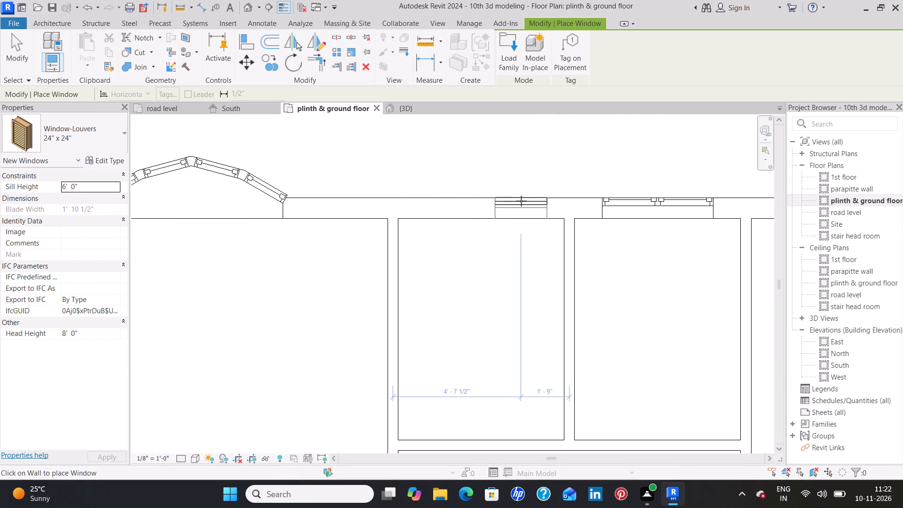
click(521, 201)
key(Escape)
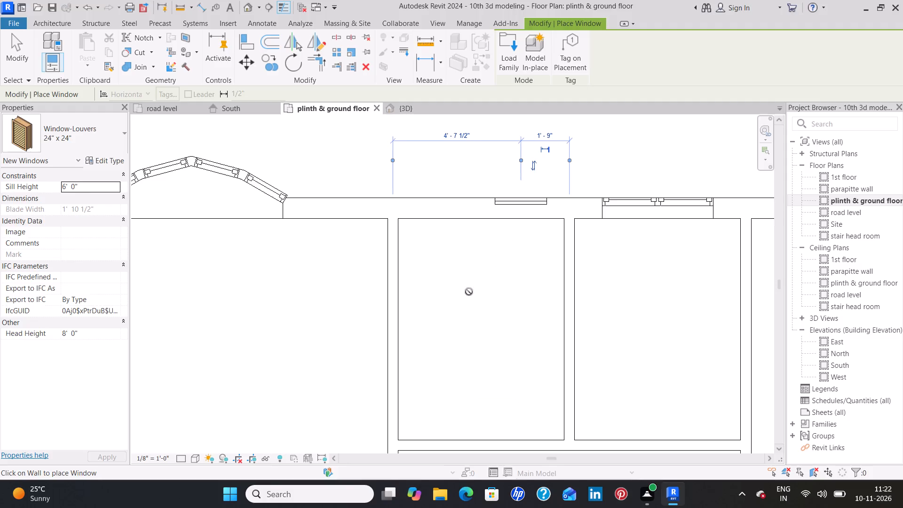
key(Escape)
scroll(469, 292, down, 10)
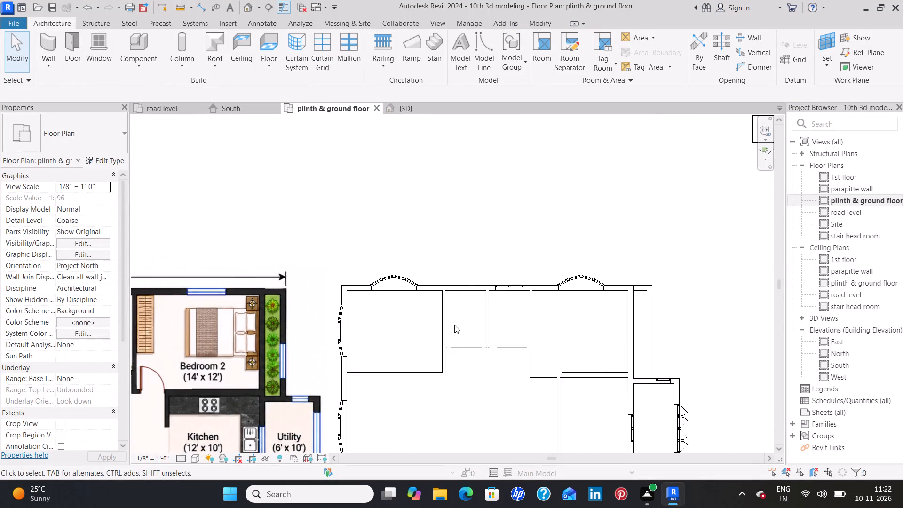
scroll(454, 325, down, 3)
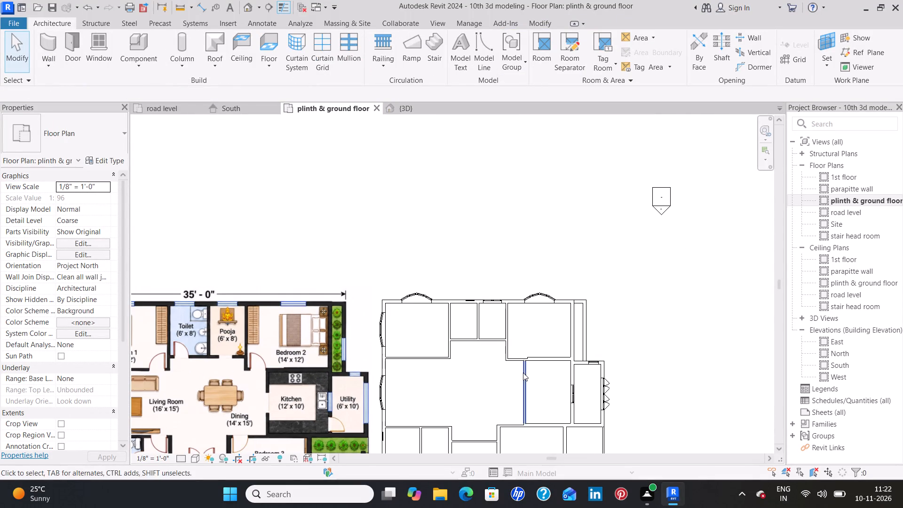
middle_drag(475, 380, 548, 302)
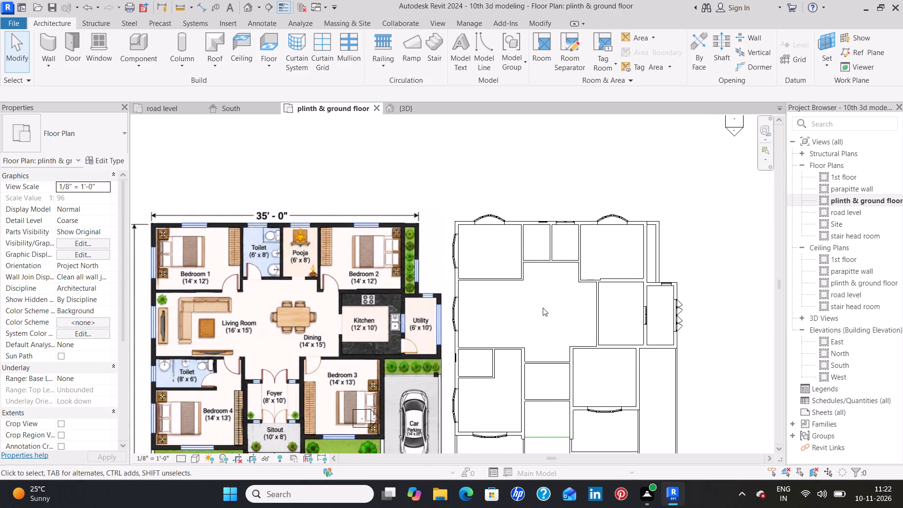
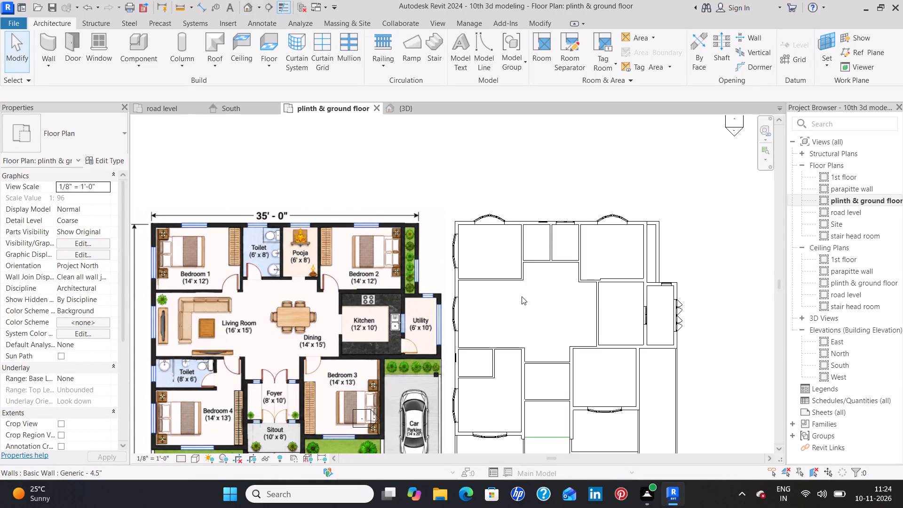
Load the Passage Opening-Cased family from the US library's Openings folder as a component.
middle_drag(522, 296, 523, 256)
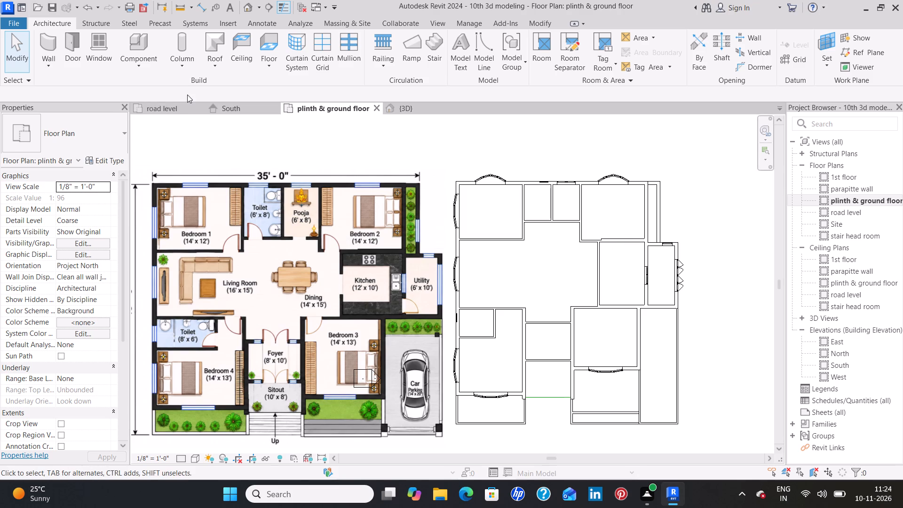
click(130, 46)
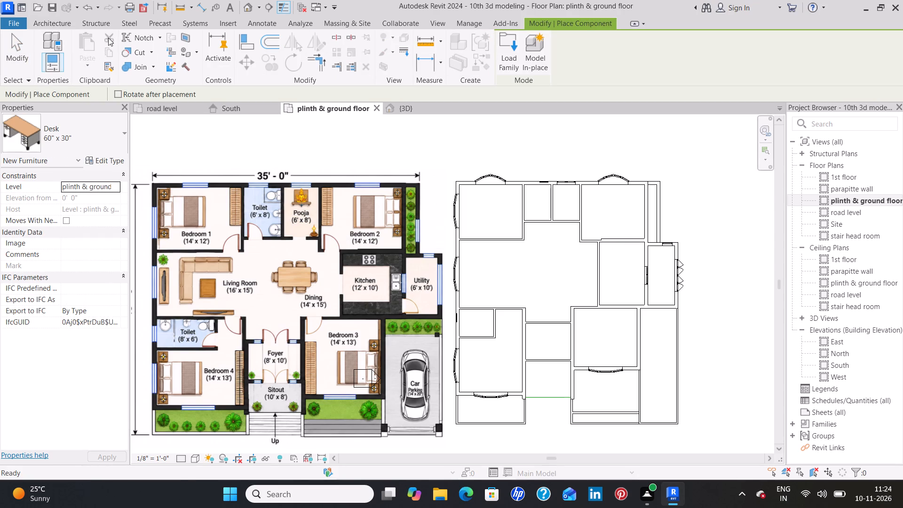
click(501, 69)
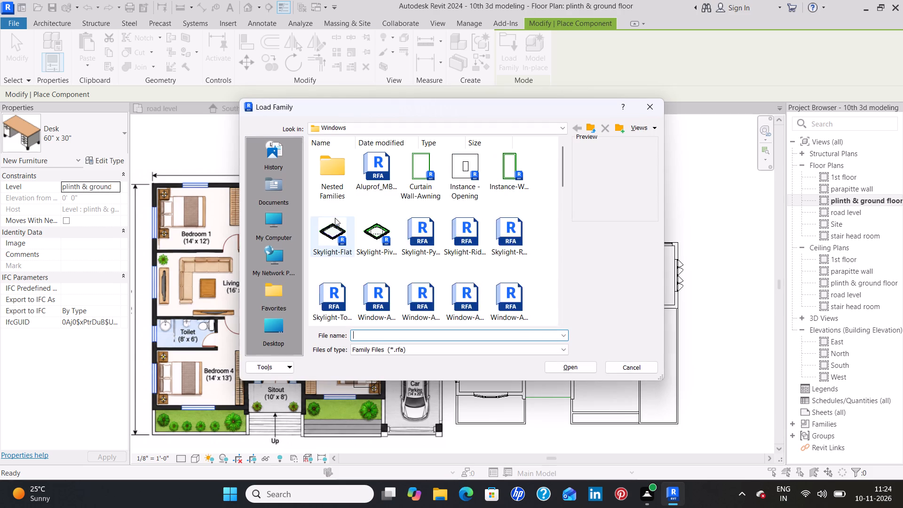
click(593, 121)
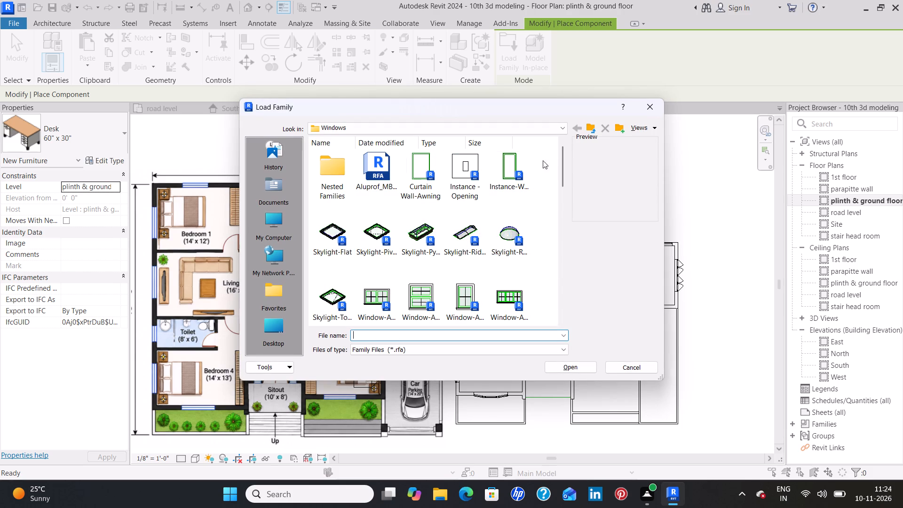
click(593, 125)
scroll(454, 212, down, 3)
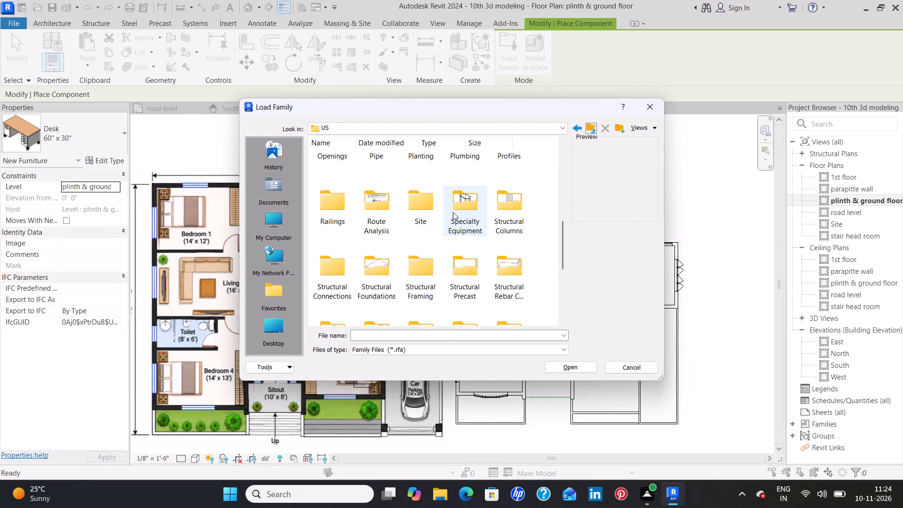
scroll(448, 210, down, 2)
scroll(440, 211, up, 2)
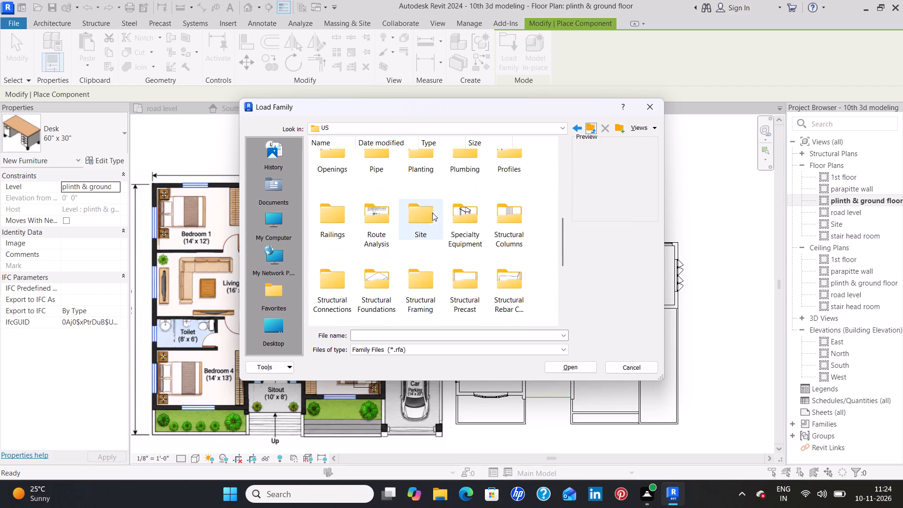
double_click(333, 162)
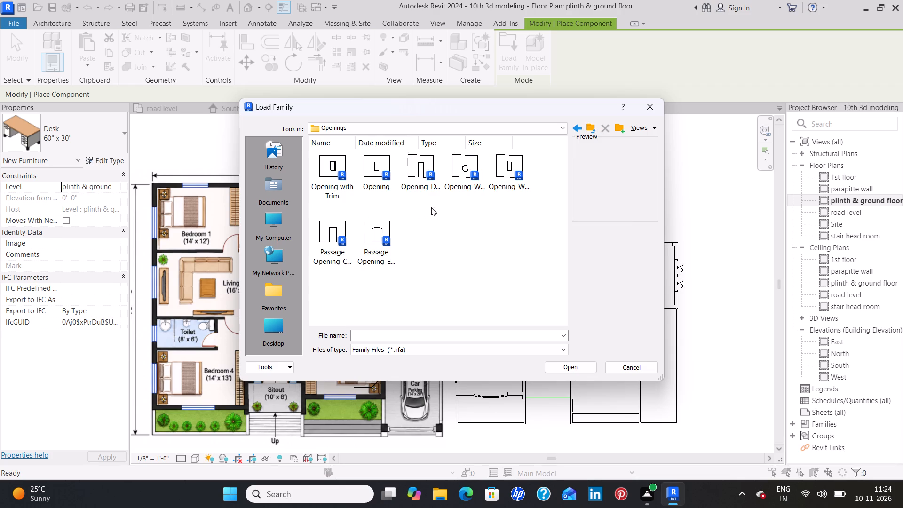
click(325, 232)
click(571, 366)
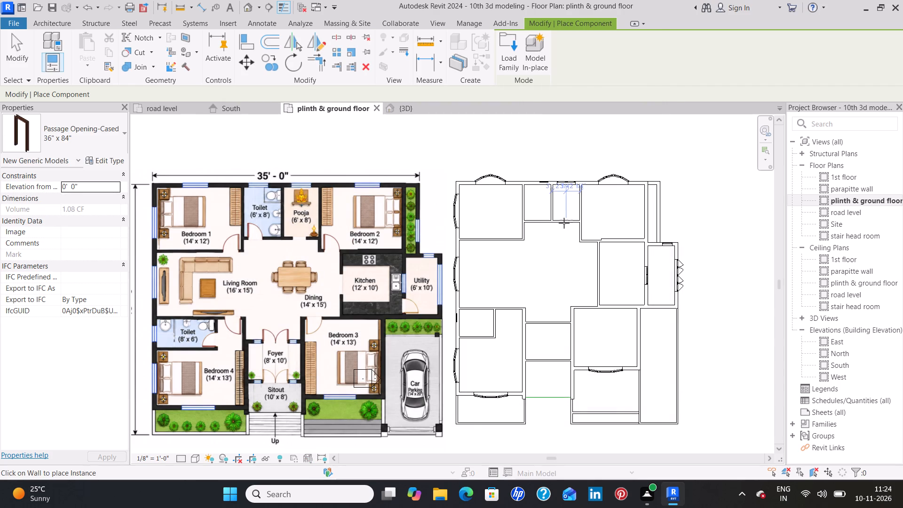
Place a 34" x 84" cased passage opening centred on the Pooja's south wall, 3'-2 1/4" from each side wall.
scroll(564, 223, up, 9)
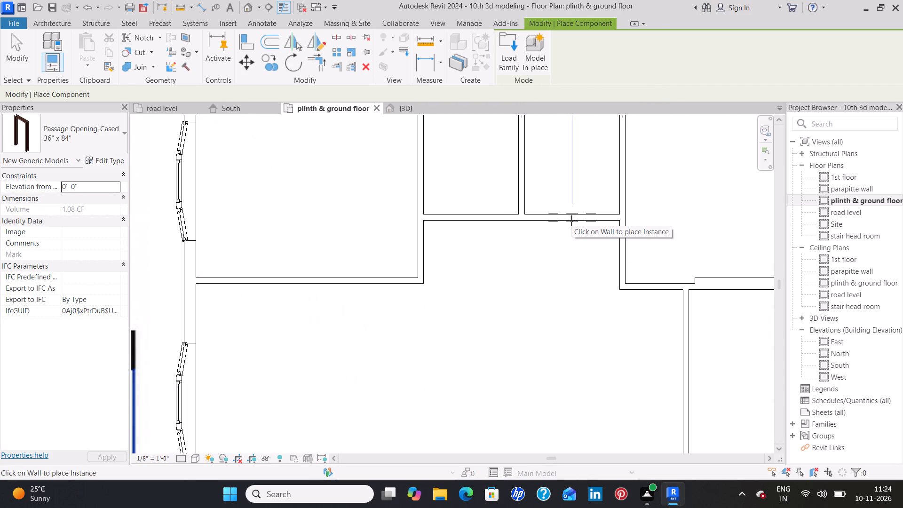
click(106, 134)
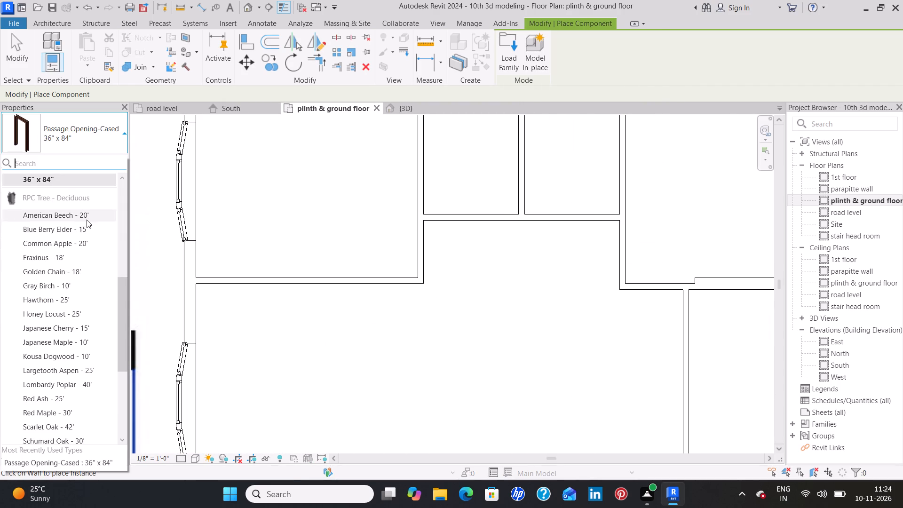
scroll(64, 220, up, 2)
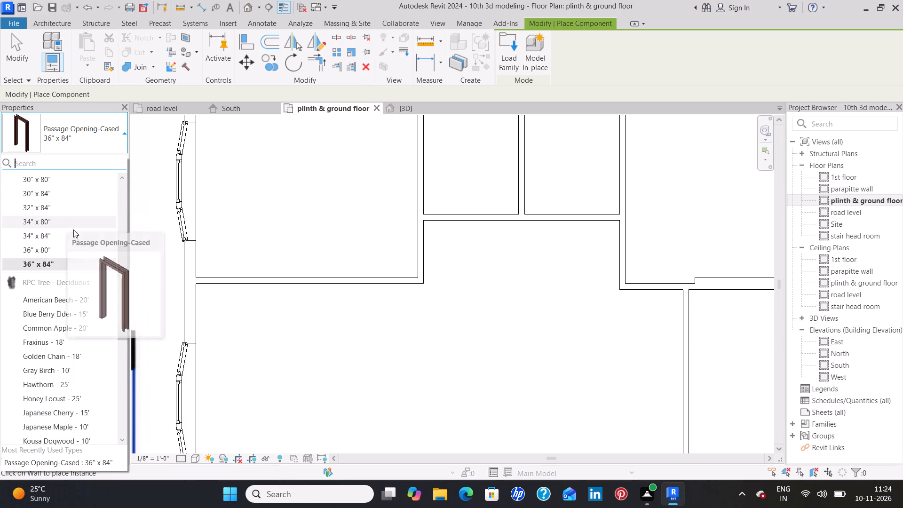
click(62, 234)
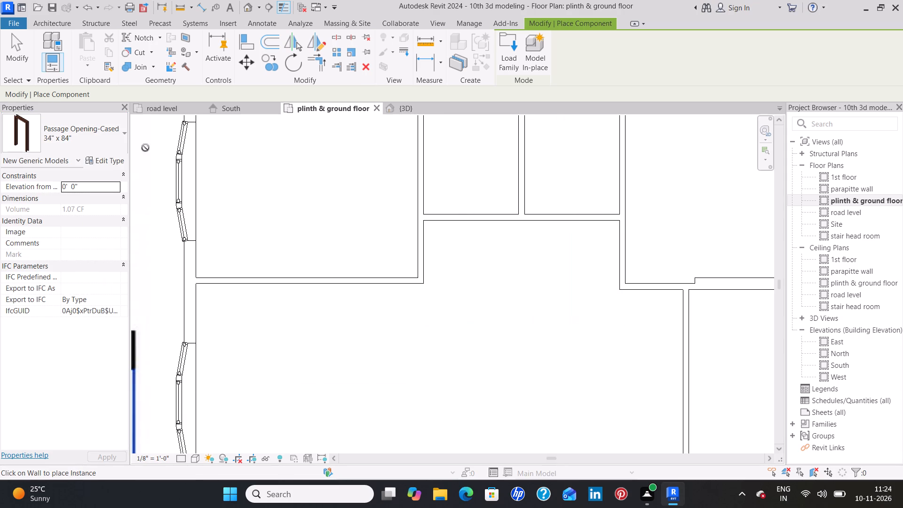
click(113, 144)
scroll(66, 222, up, 1)
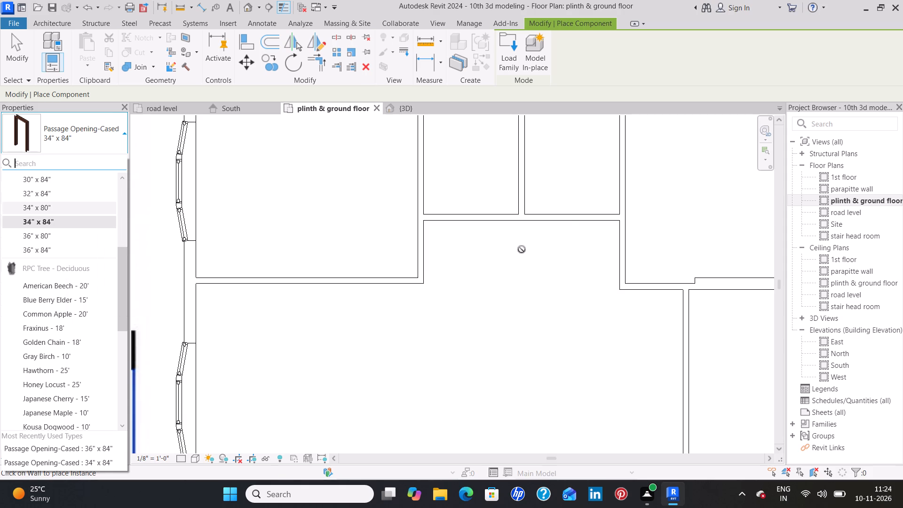
click(81, 135)
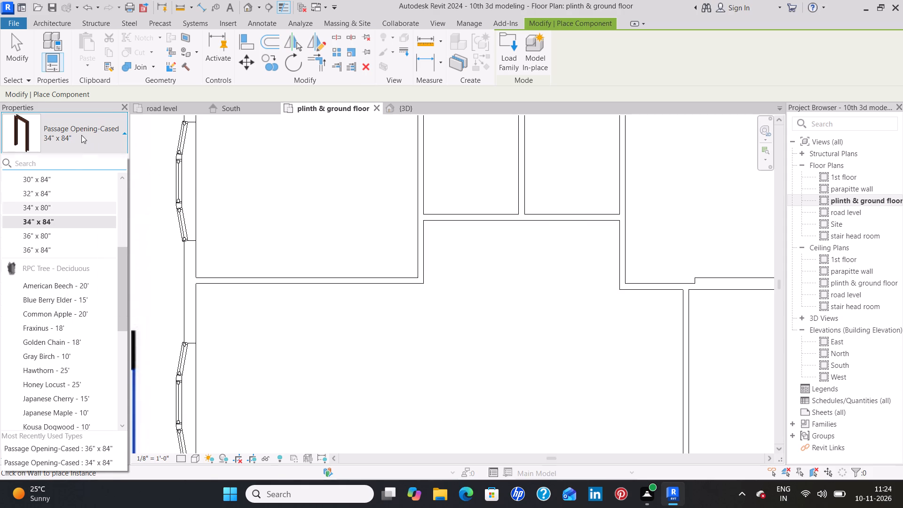
click(570, 217)
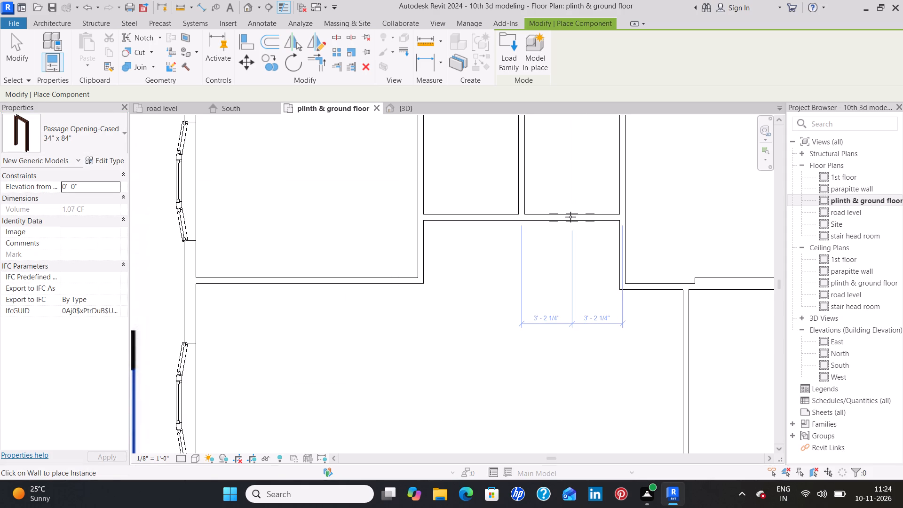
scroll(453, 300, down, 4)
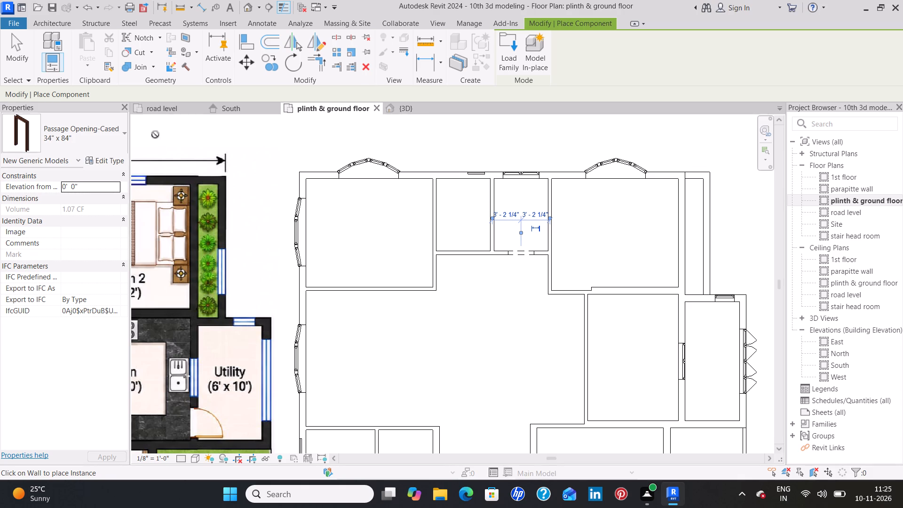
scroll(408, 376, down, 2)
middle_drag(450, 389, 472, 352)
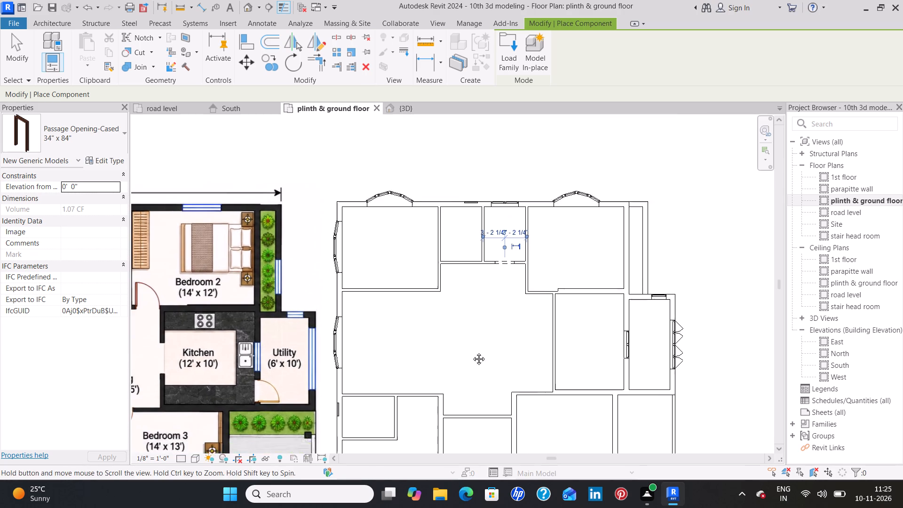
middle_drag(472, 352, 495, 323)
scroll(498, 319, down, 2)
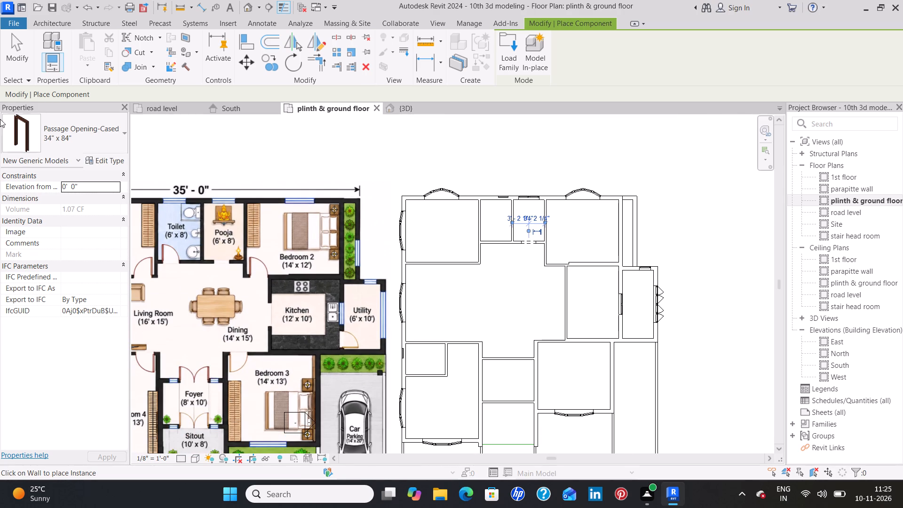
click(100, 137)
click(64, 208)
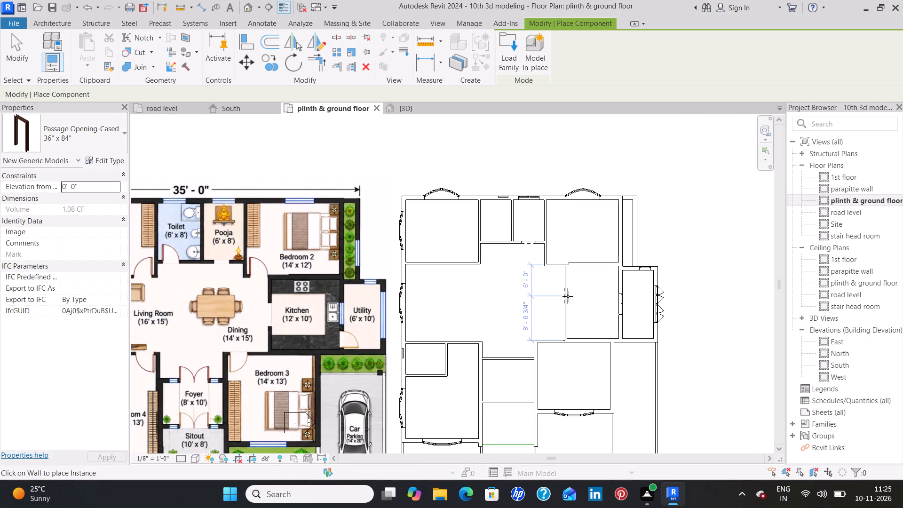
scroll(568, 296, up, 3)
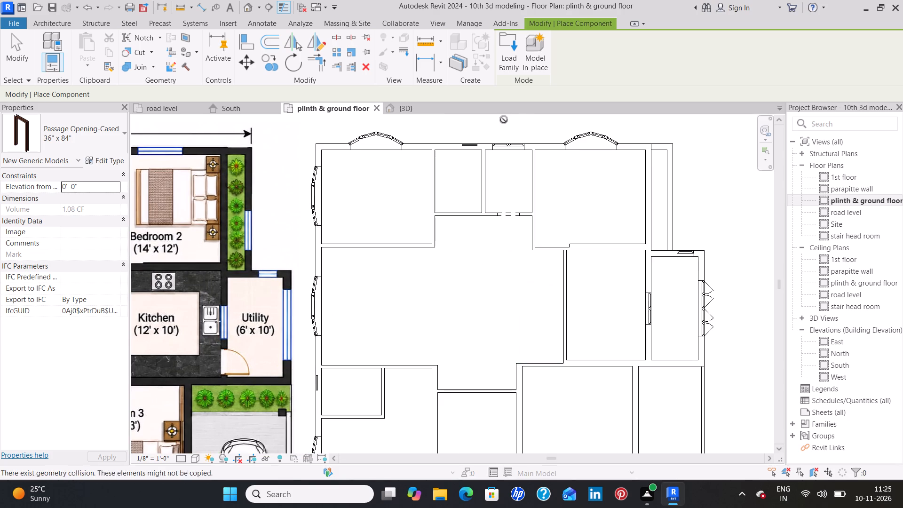
Load the Passage Opening-Elliptical Arch family from the Openings folder.
click(512, 64)
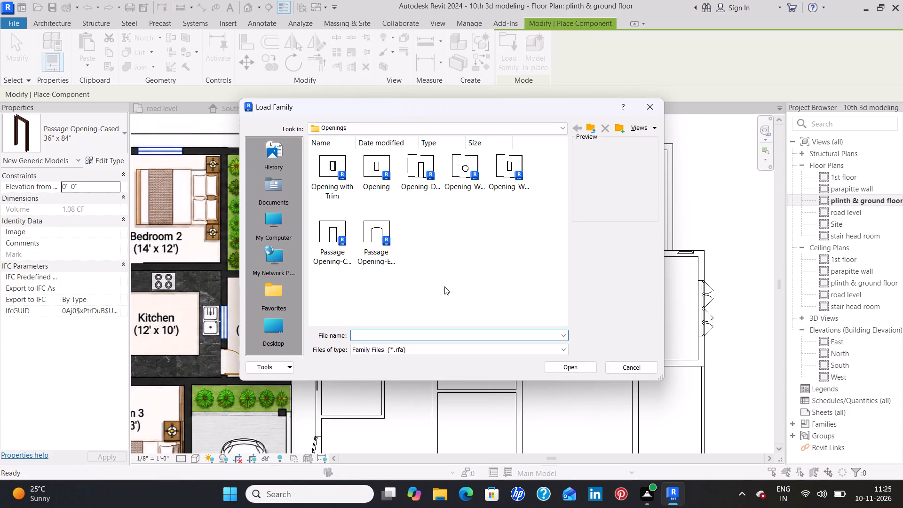
click(373, 229)
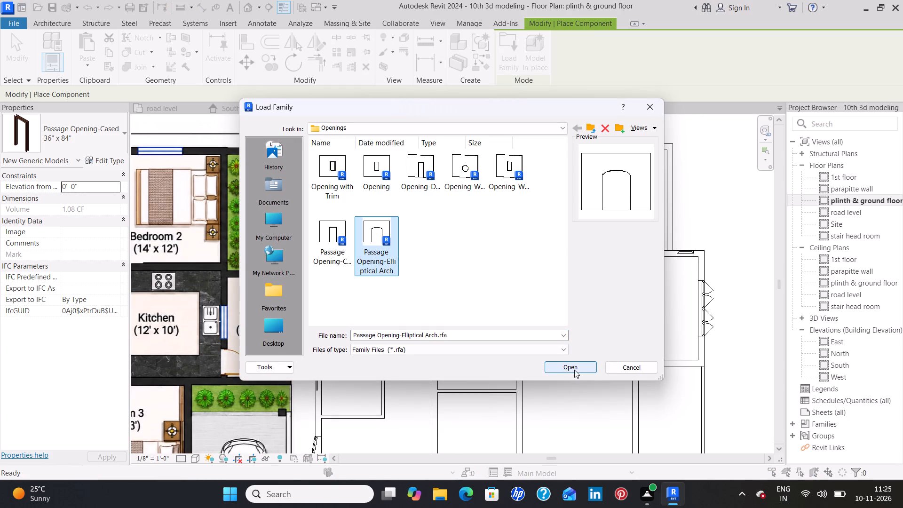
click(574, 366)
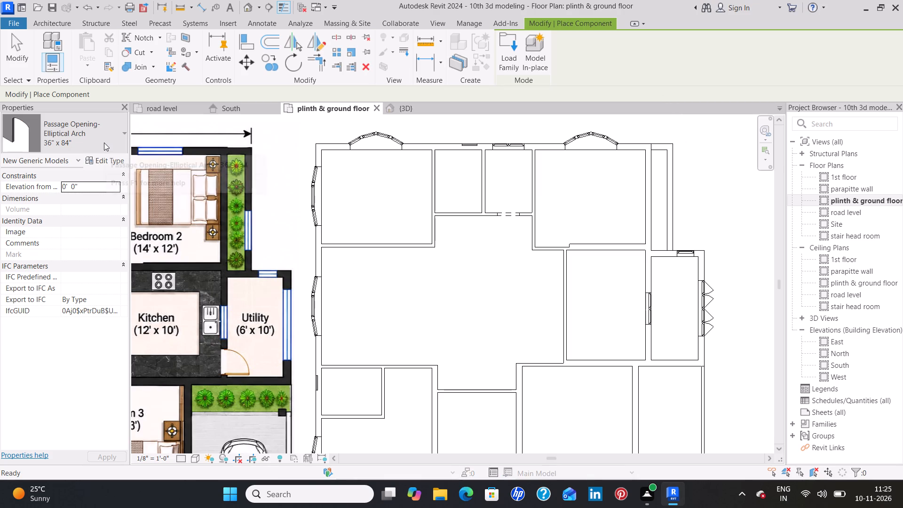
Place a 60" x 84" elliptical arch passage opening centred on the Kitchen's west wall, 7'-3 3/8" from each end, and finish placing components.
click(104, 143)
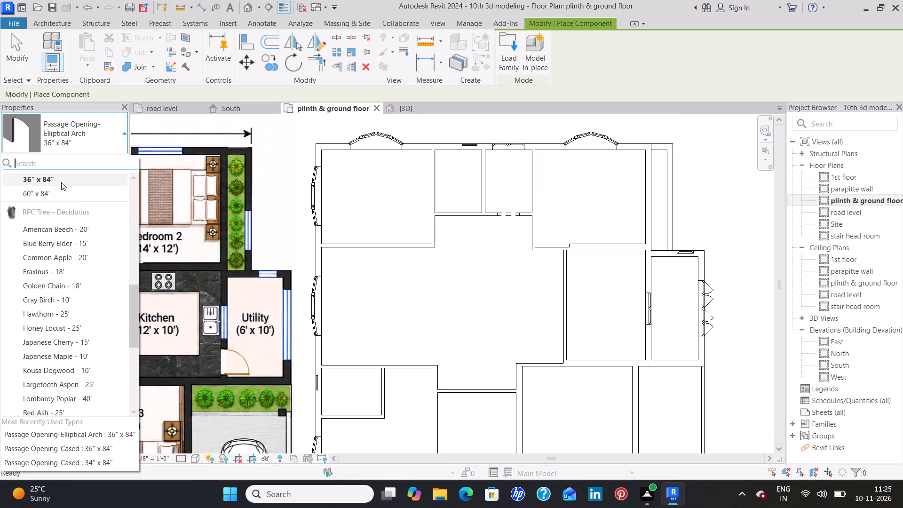
click(62, 193)
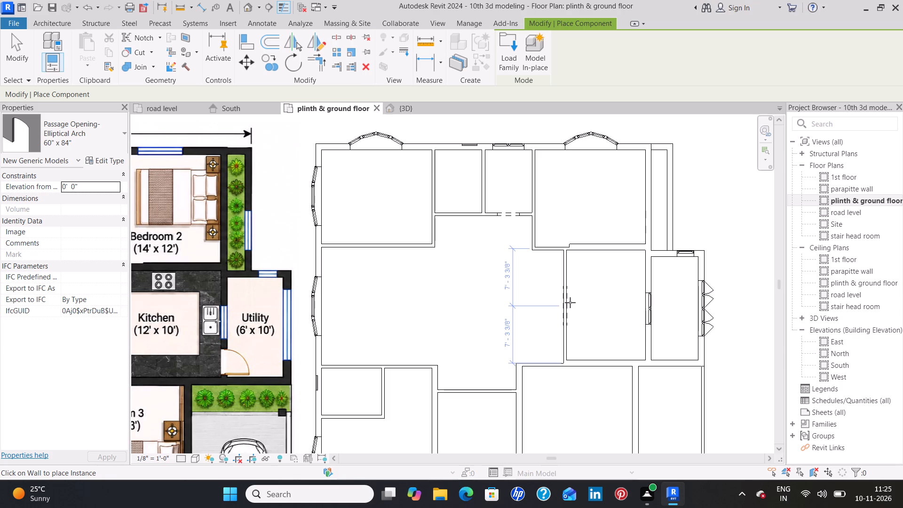
middle_drag(570, 302, 618, 296)
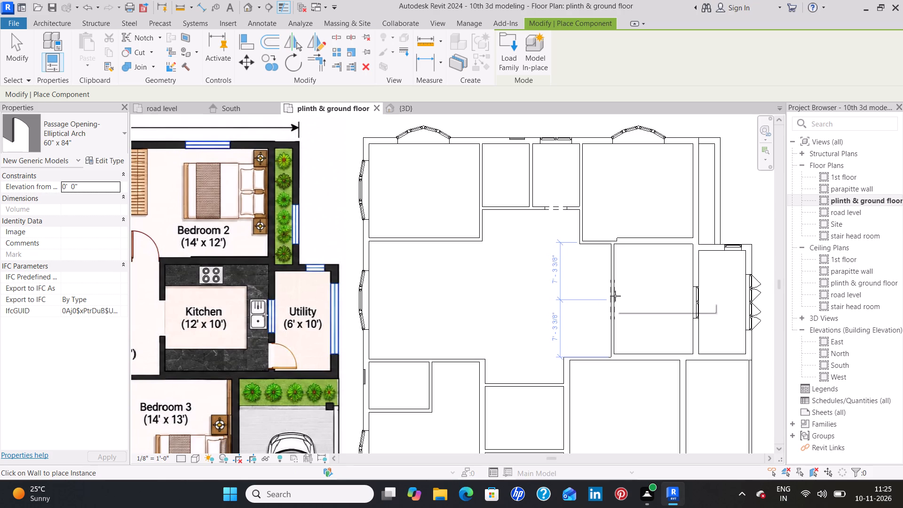
click(615, 296)
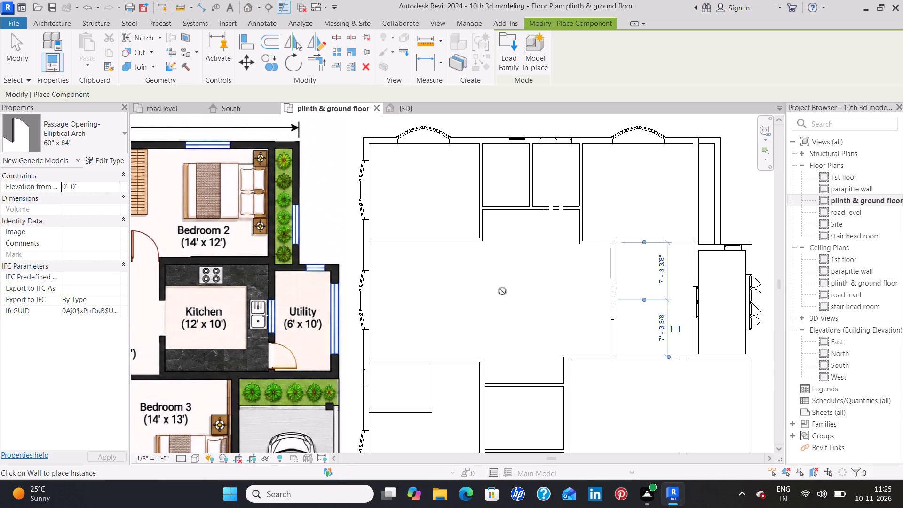
scroll(501, 282, down, 3)
middle_drag(505, 282, 557, 269)
scroll(560, 268, down, 1)
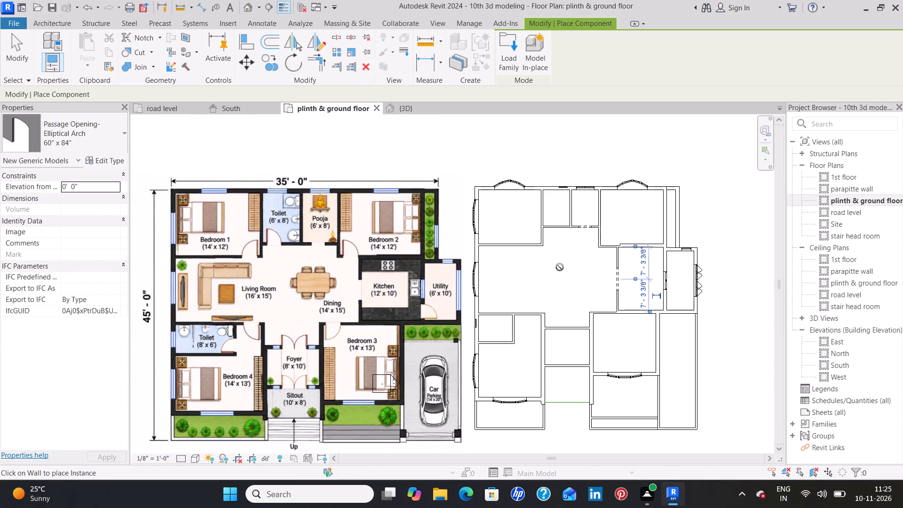
key(Escape)
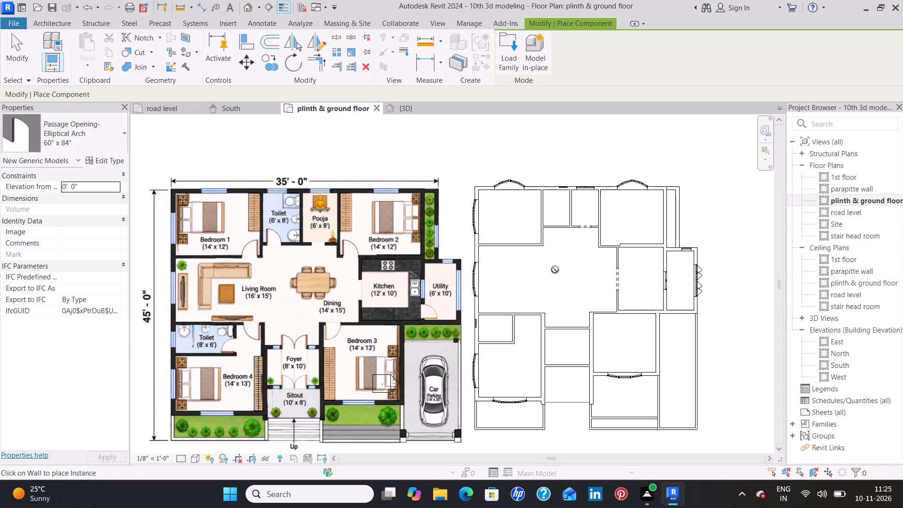
key(Escape)
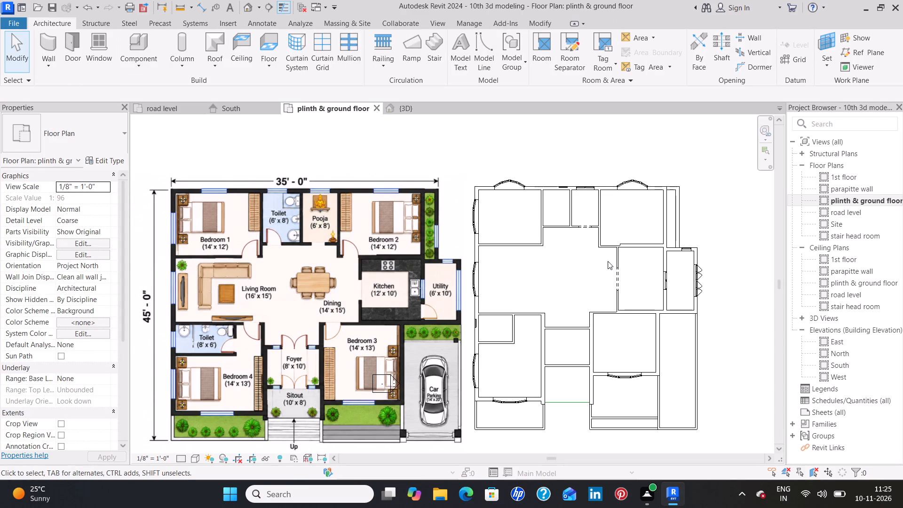
Load the Aluprof MB-79N-SI PanelDoor AD24 double-sidelight, single out-opening door family from the Doors library's Residential folder, dismissing the save reminder.
middle_drag(622, 228, 610, 237)
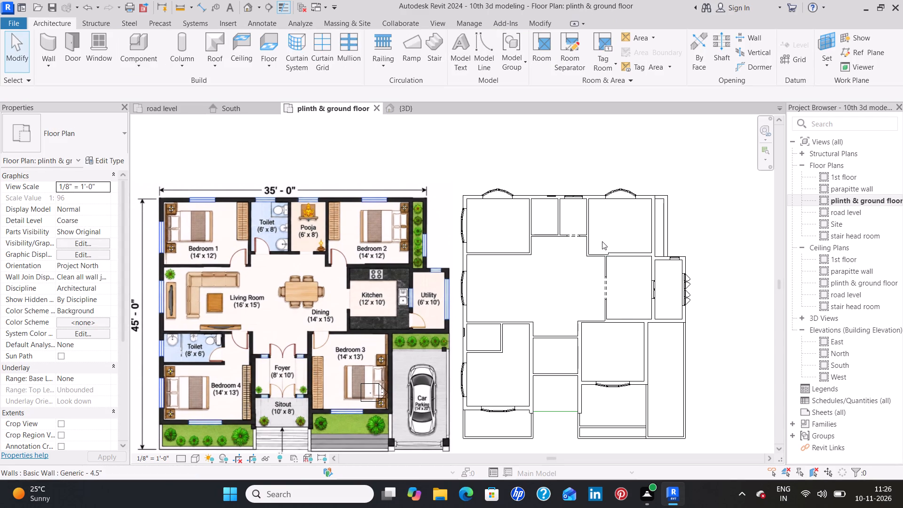
click(68, 38)
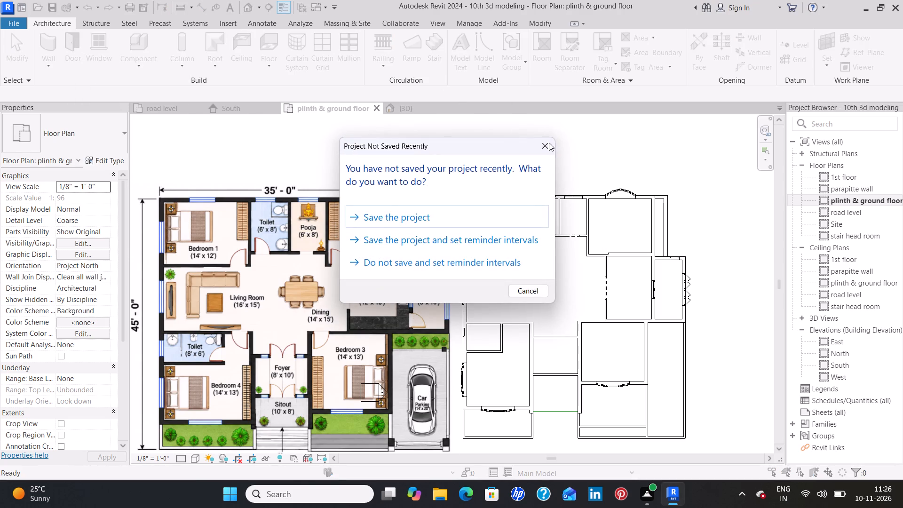
click(546, 141)
click(507, 59)
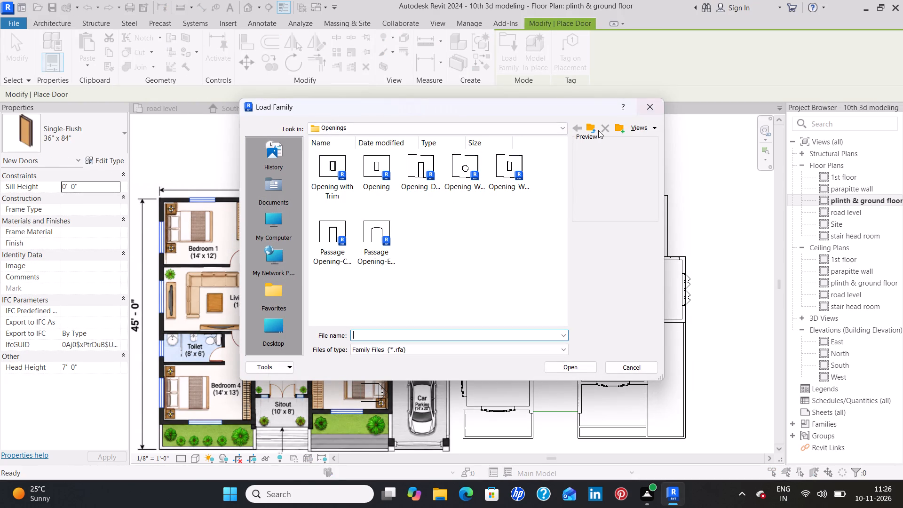
click(592, 131)
click(589, 129)
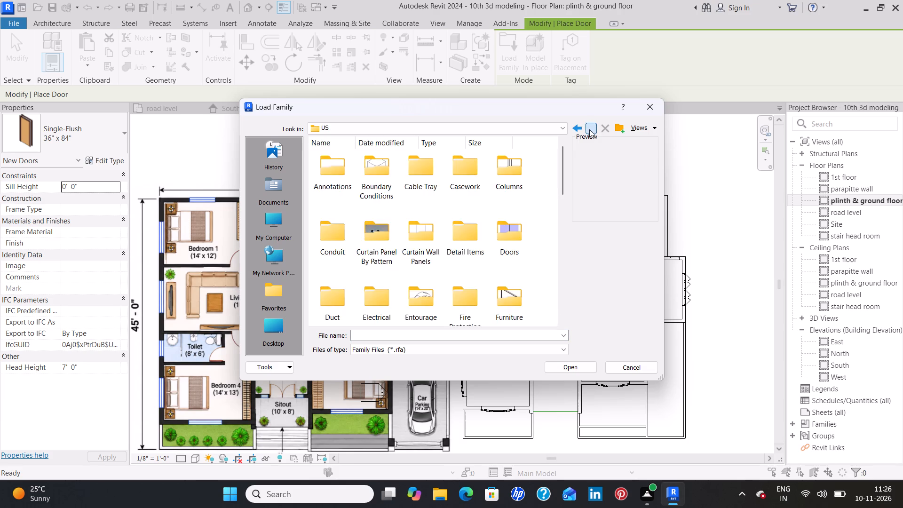
double_click(337, 166)
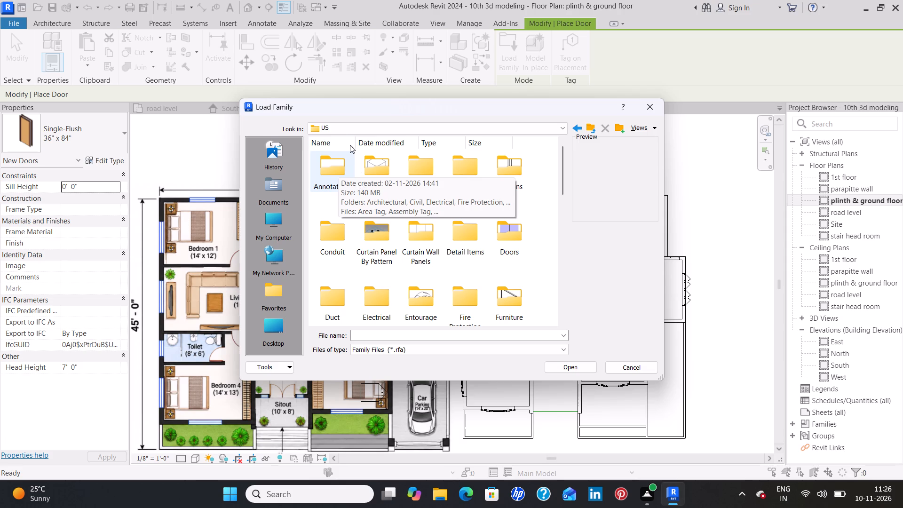
double_click(499, 235)
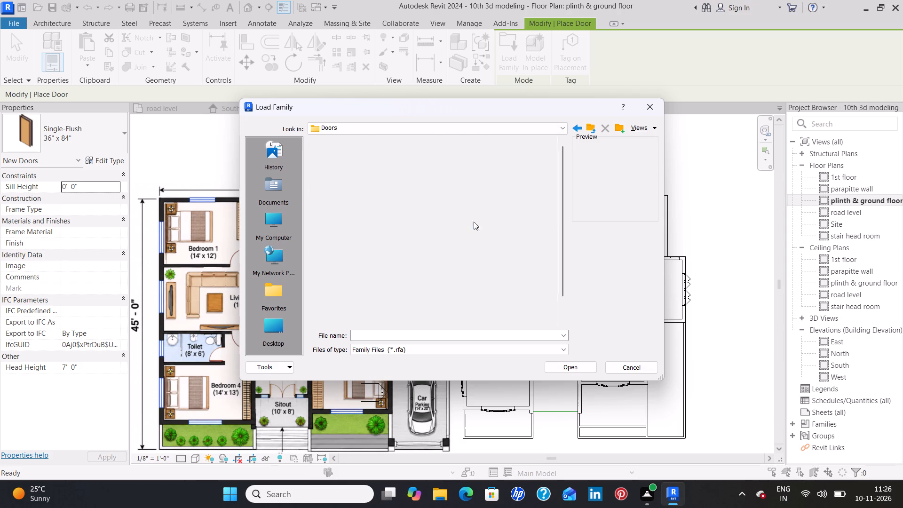
double_click(422, 180)
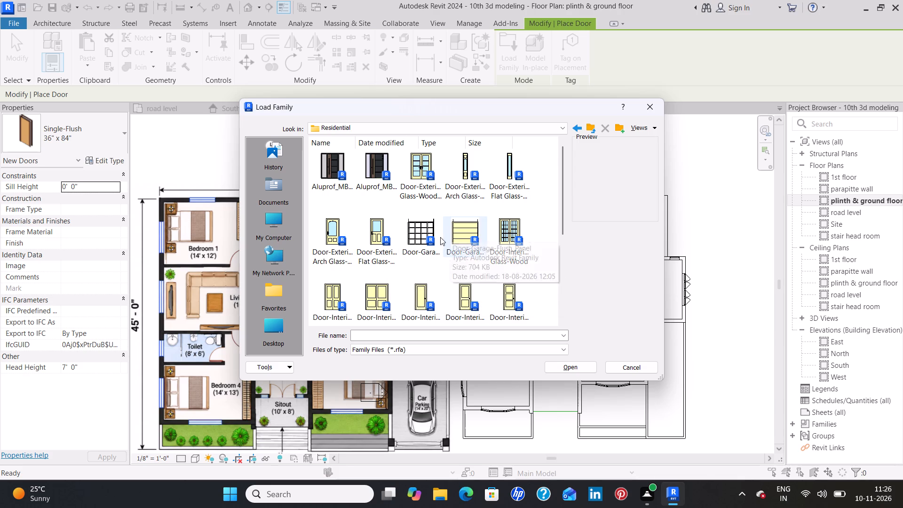
click(372, 178)
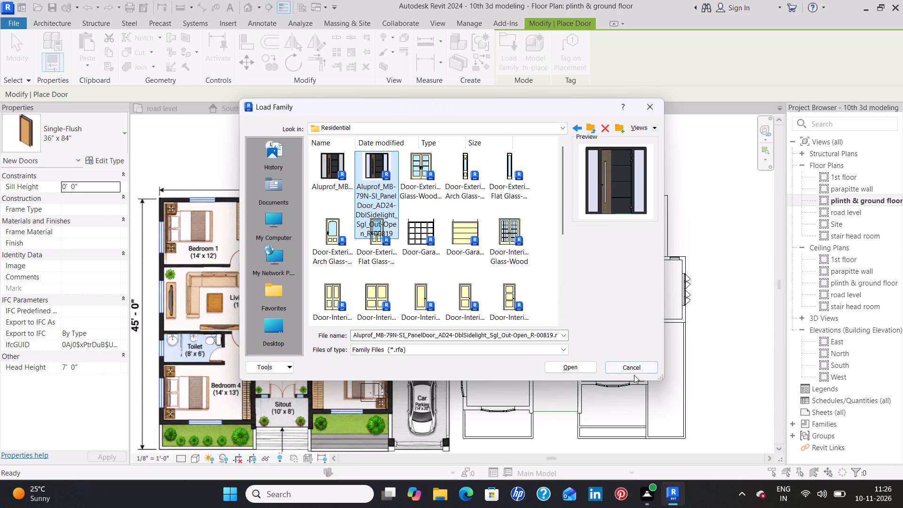
click(567, 364)
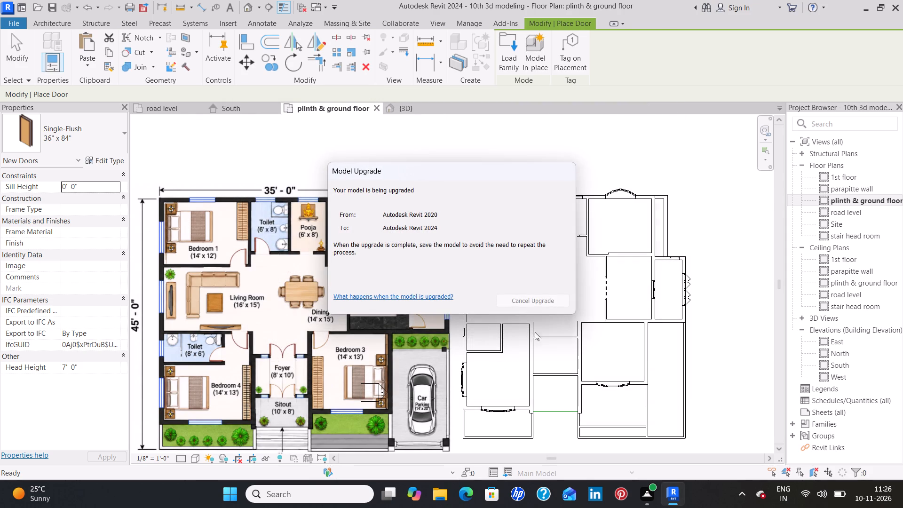
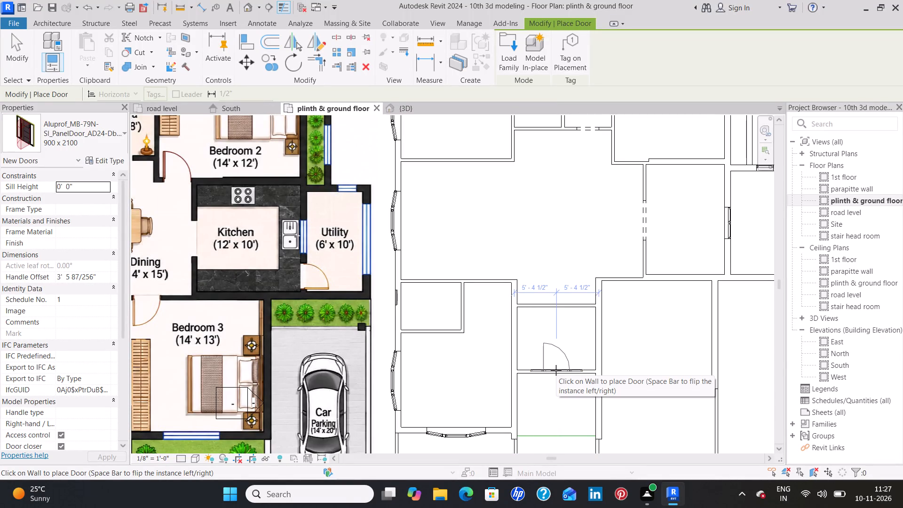
Place the 900 x 2100 Aluprof panel door centred on the wall between Foyer and Sitout, 5'-4 1/2" from each side wall.
click(556, 370)
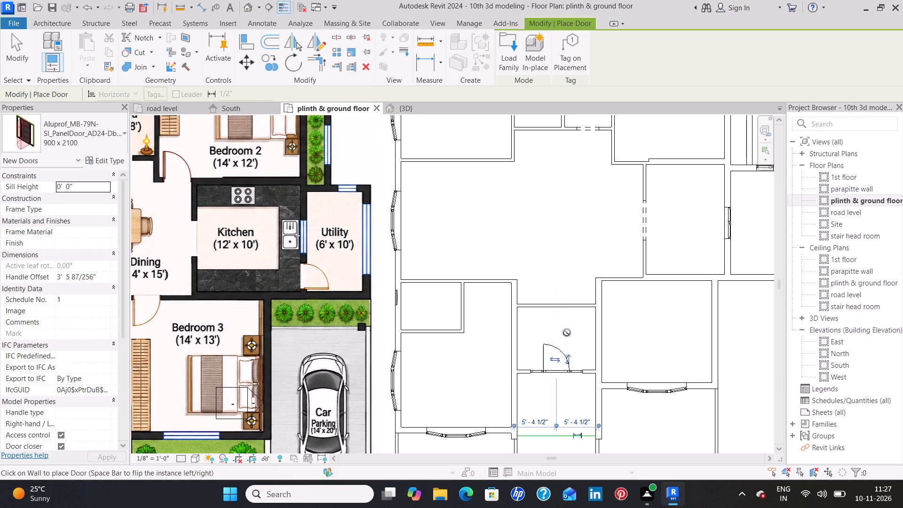
Load the 60" x 84" type of the Door-Interior-Double-Full Glass-Wood family from the Residential doors folder.
click(508, 60)
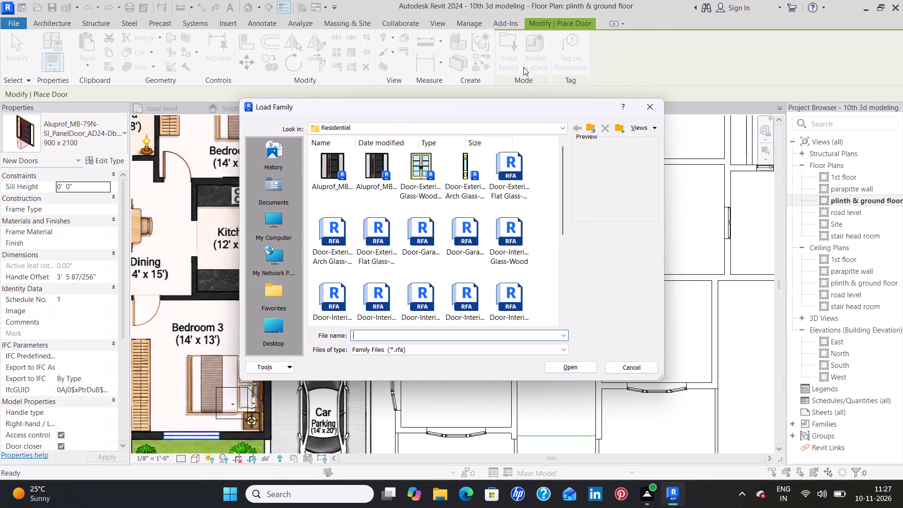
click(510, 246)
click(578, 366)
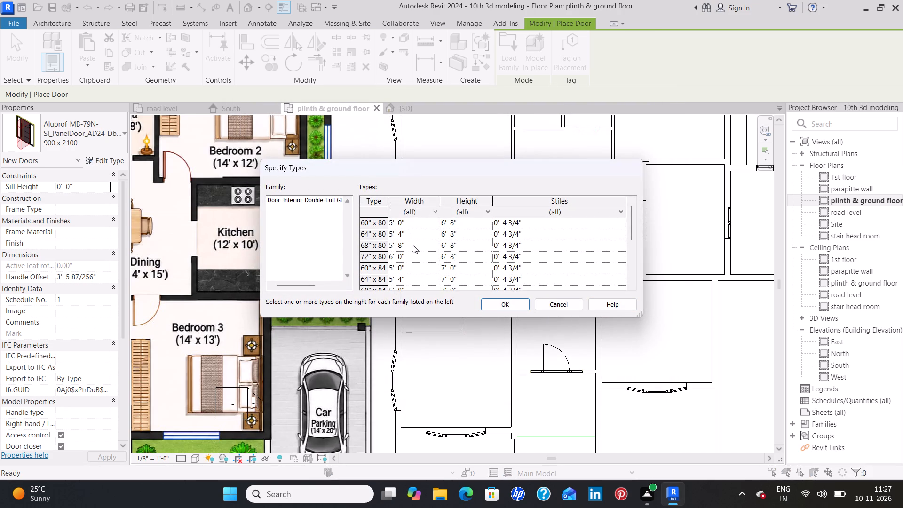
click(402, 267)
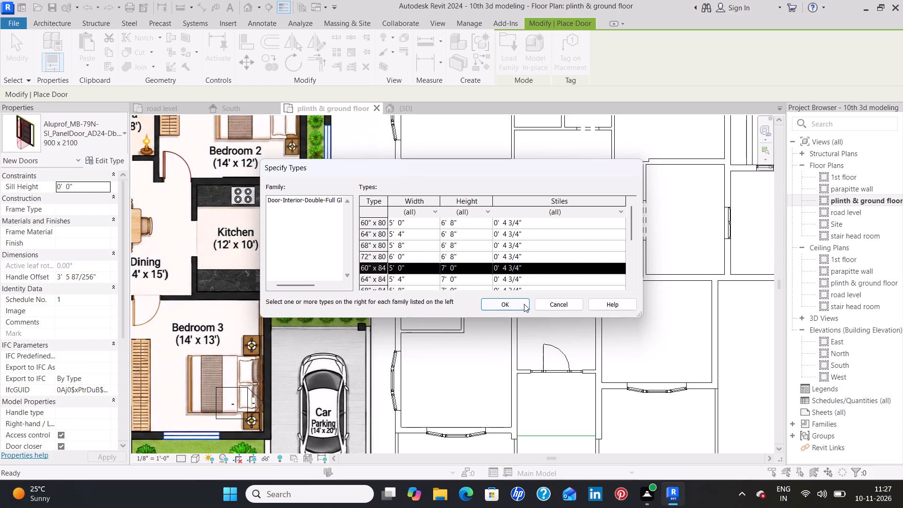
click(516, 303)
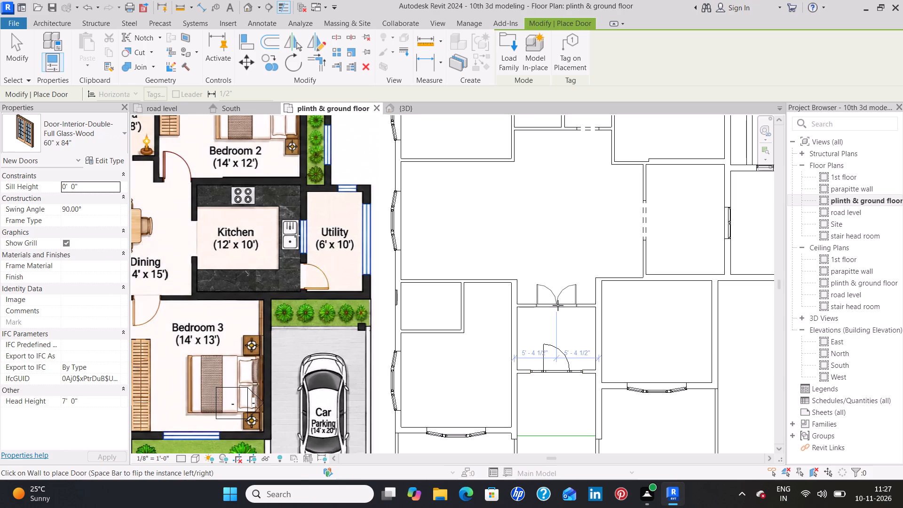
Place the 60" x 84" double glass door centred on the Foyer's north wall, 5'-4 1/2" from each side wall, and finish placing doors.
click(558, 305)
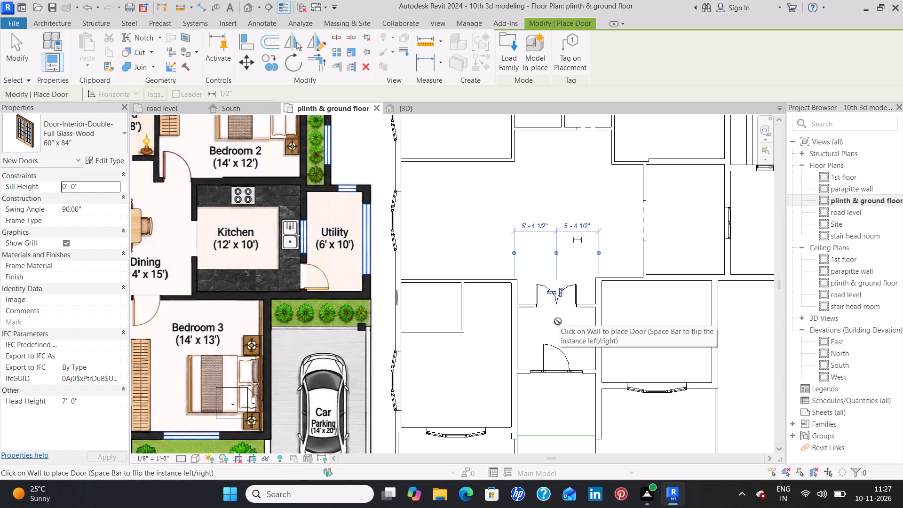
scroll(553, 321, down, 4)
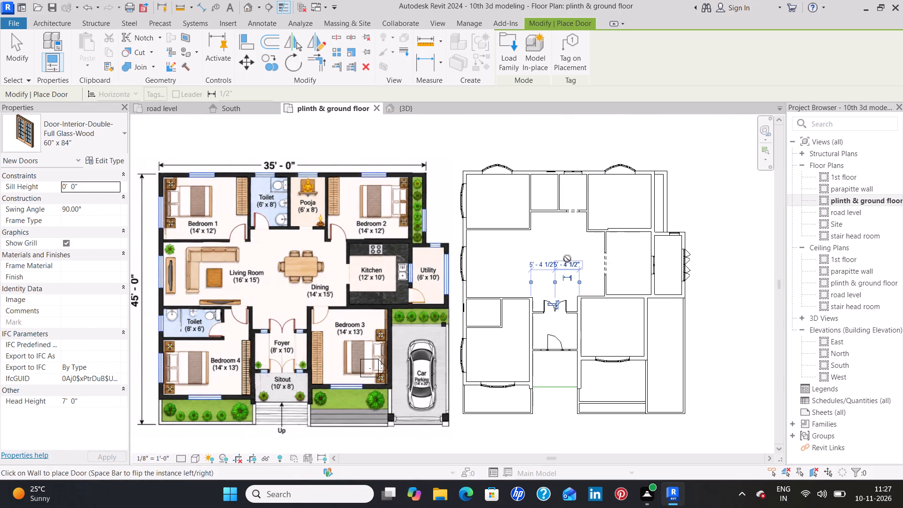
key(Escape)
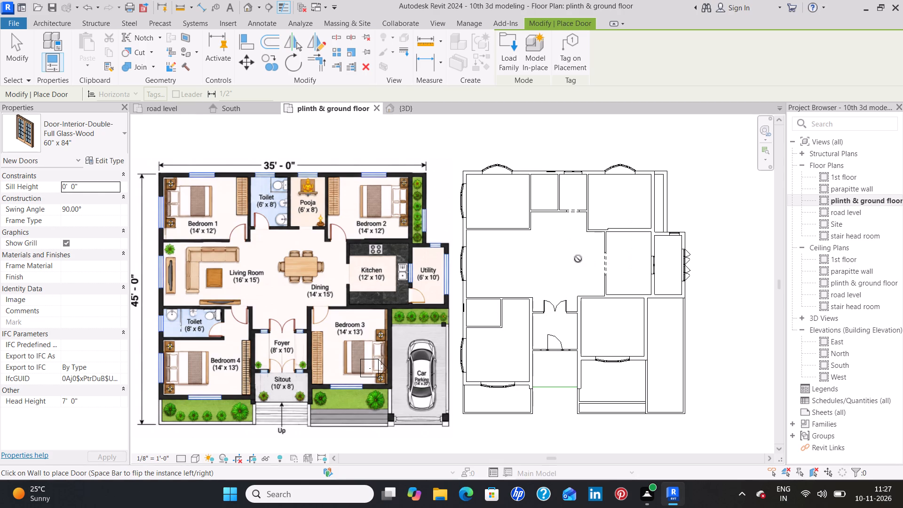
key(Escape)
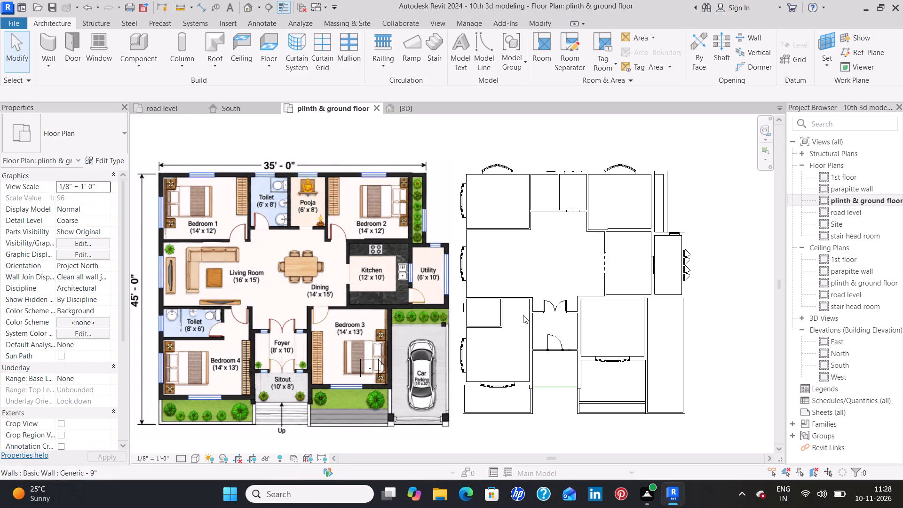
Load the 36" x 84" type of the Door-Interior-Single-1_Panel-Wood family from the Residential doors folder.
middle_drag(580, 274, 566, 276)
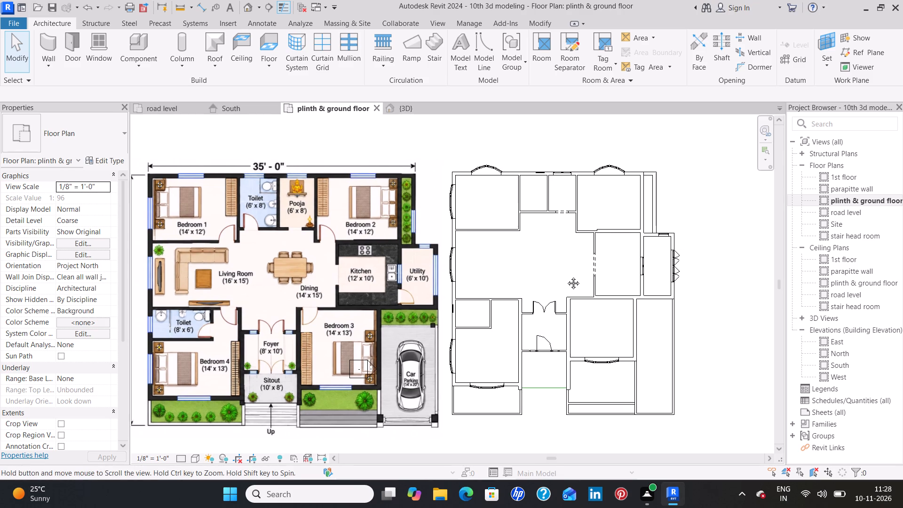
middle_drag(566, 276, 563, 277)
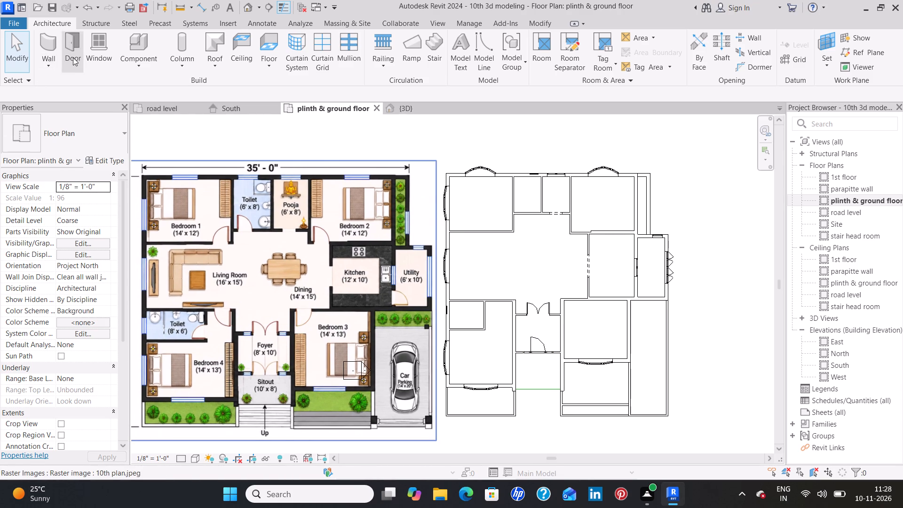
click(74, 57)
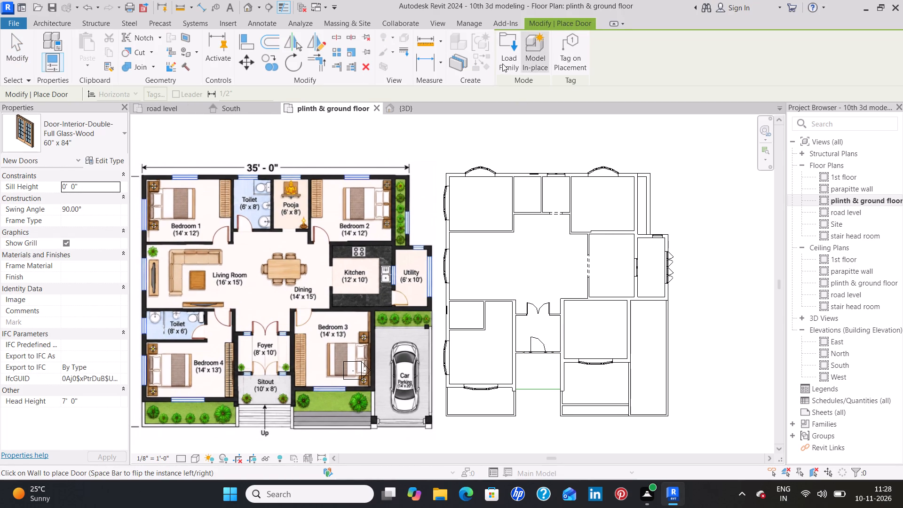
click(502, 63)
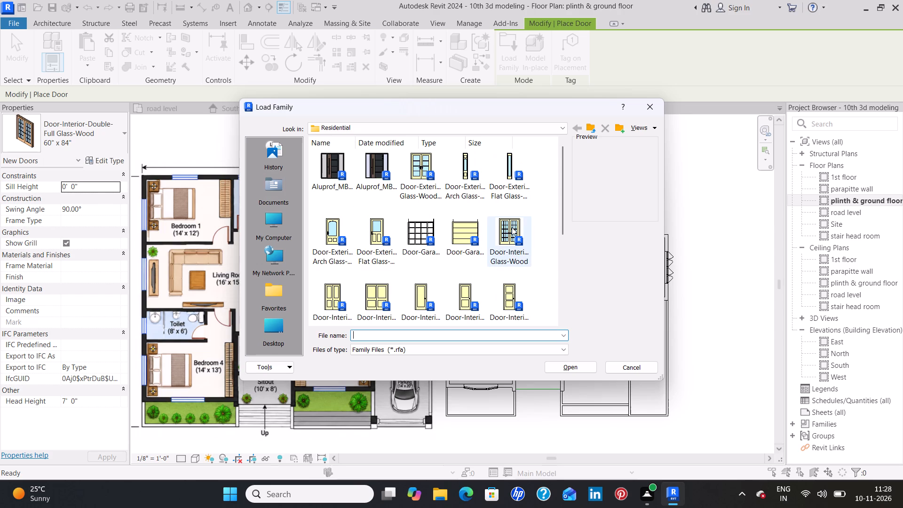
scroll(443, 198, down, 1)
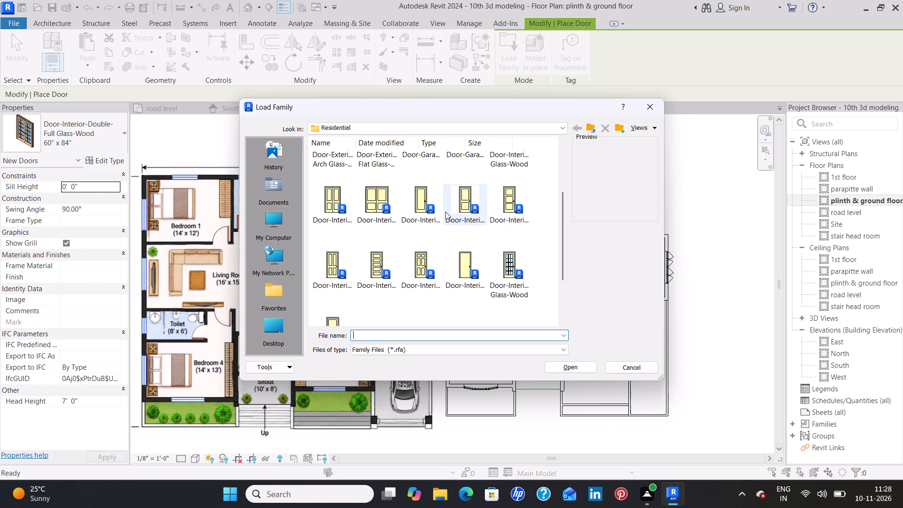
click(423, 206)
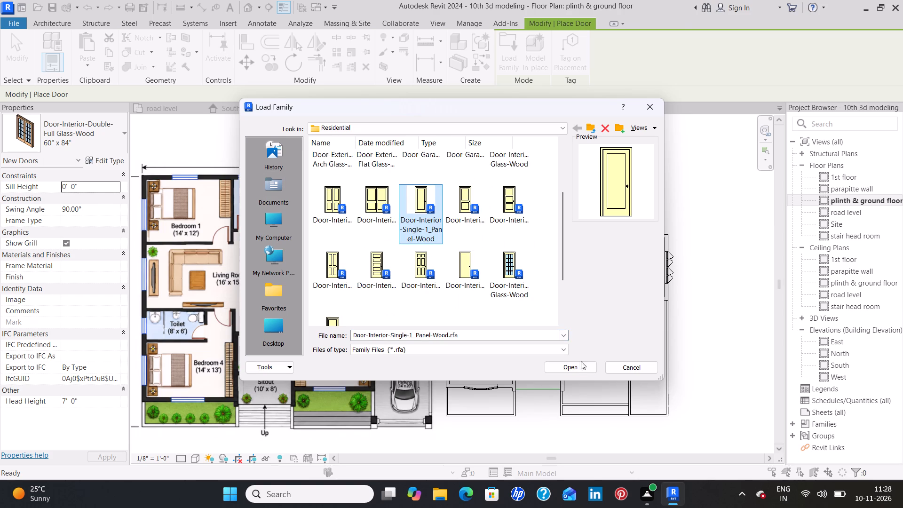
click(581, 369)
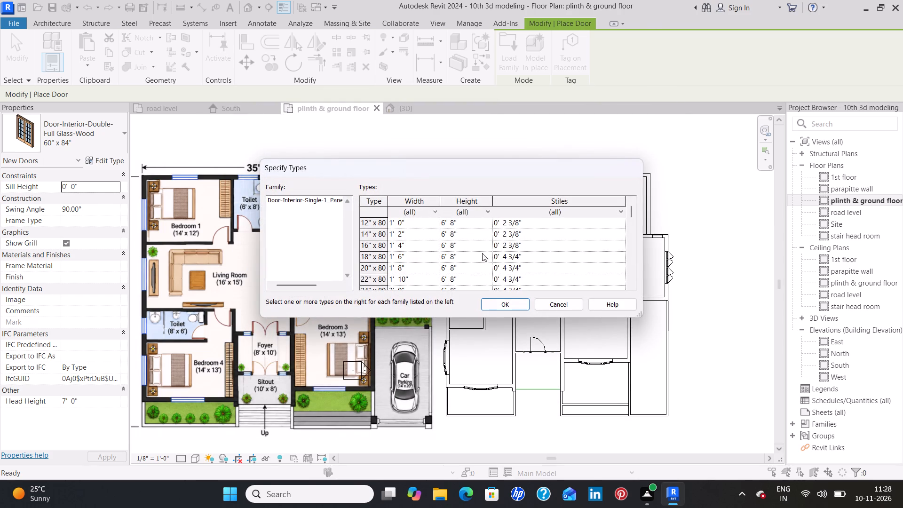
scroll(462, 243, down, 1)
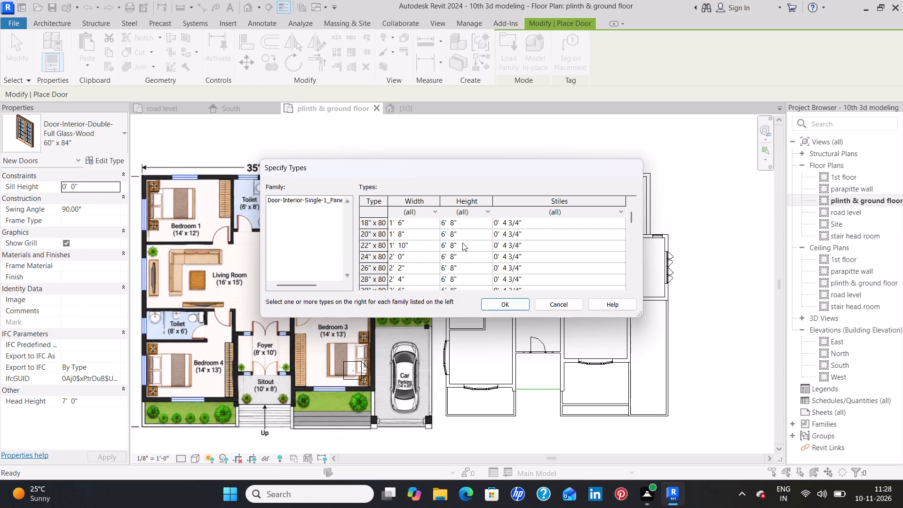
scroll(462, 243, down, 3)
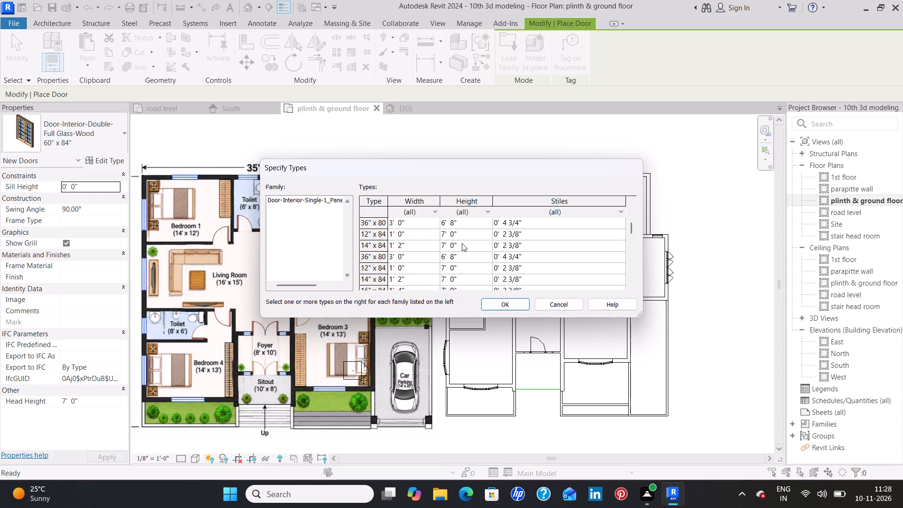
scroll(462, 244, down, 2)
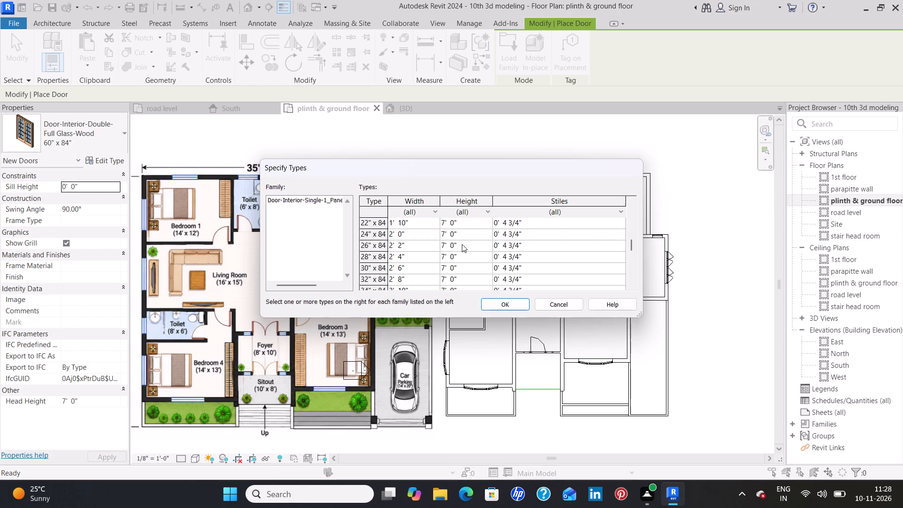
scroll(462, 244, down, 1)
click(444, 267)
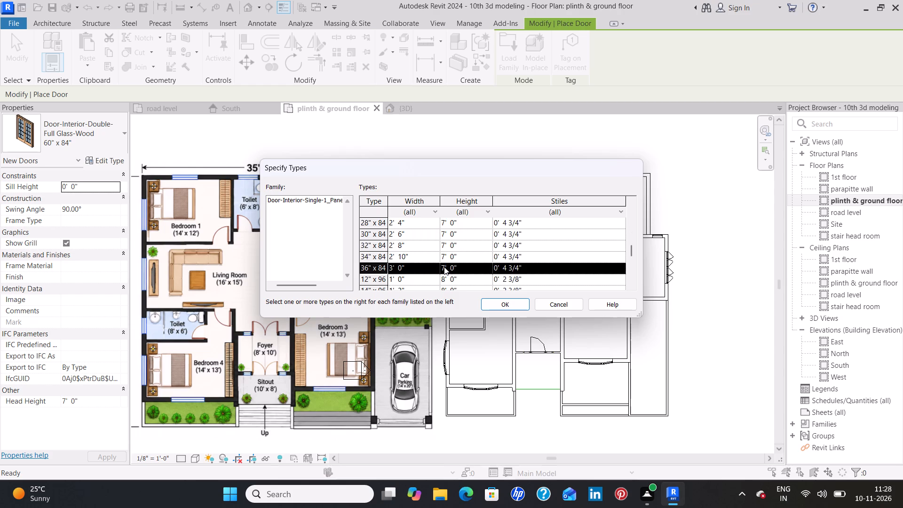
click(502, 306)
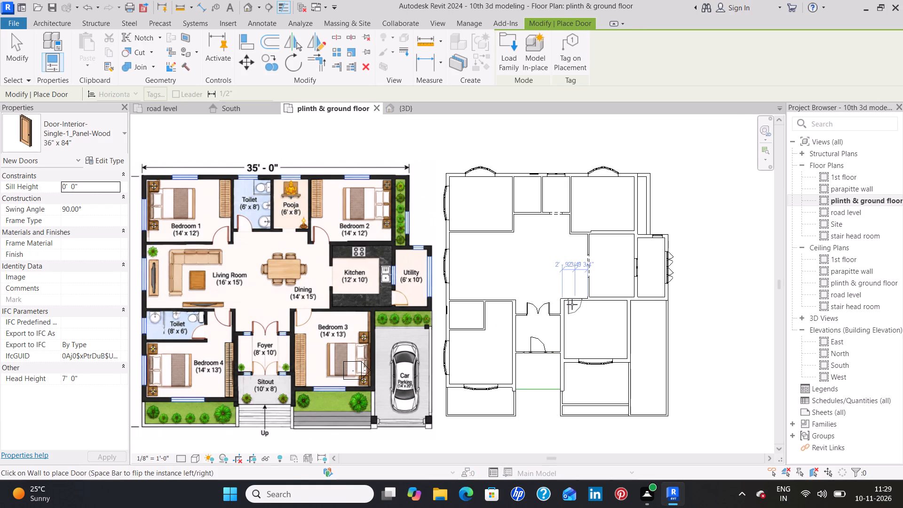
Place the 36" x 84" one-panel door in Bedroom 3's north wall, swinging inward, 2'-3" from the west wall and 3'-4 1/2" from the Kitchen wall.
scroll(572, 304, up, 10)
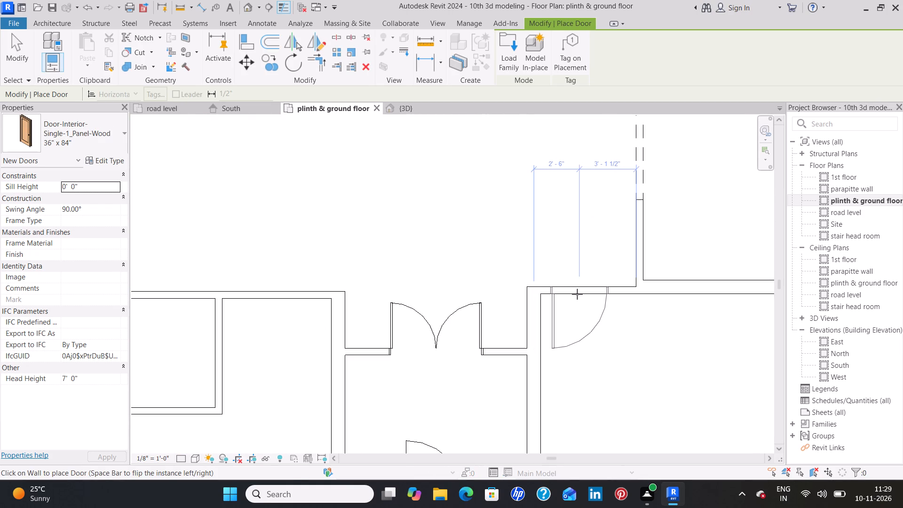
scroll(570, 294, up, 3)
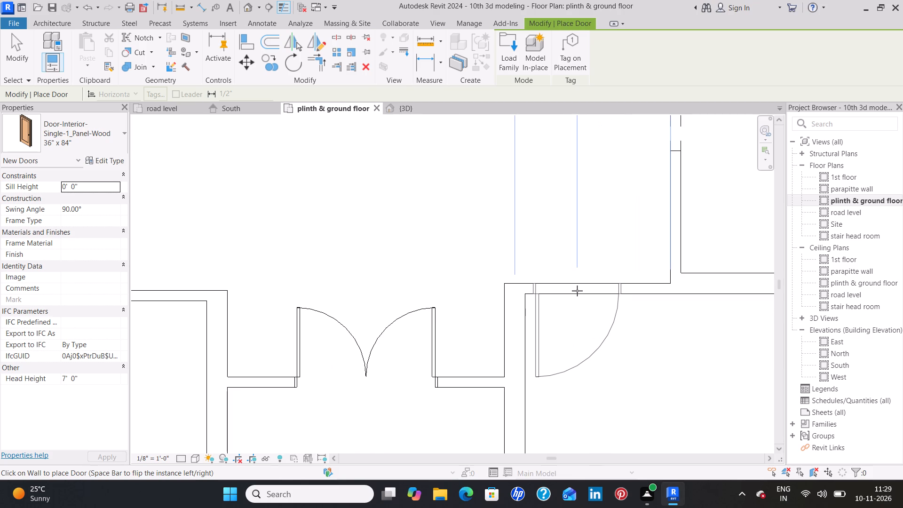
click(577, 291)
Load the 36" x 84" type of the Door-Interior-Single-Flush_Panel-Wood family from the Residential doors folder.
scroll(573, 241, down, 1)
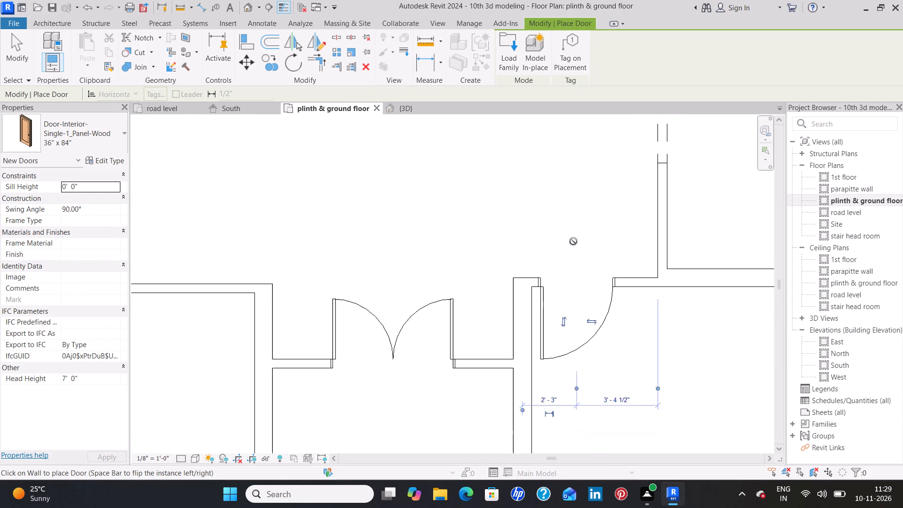
scroll(573, 241, down, 3)
middle_drag(579, 208, 575, 325)
middle_drag(582, 187, 558, 283)
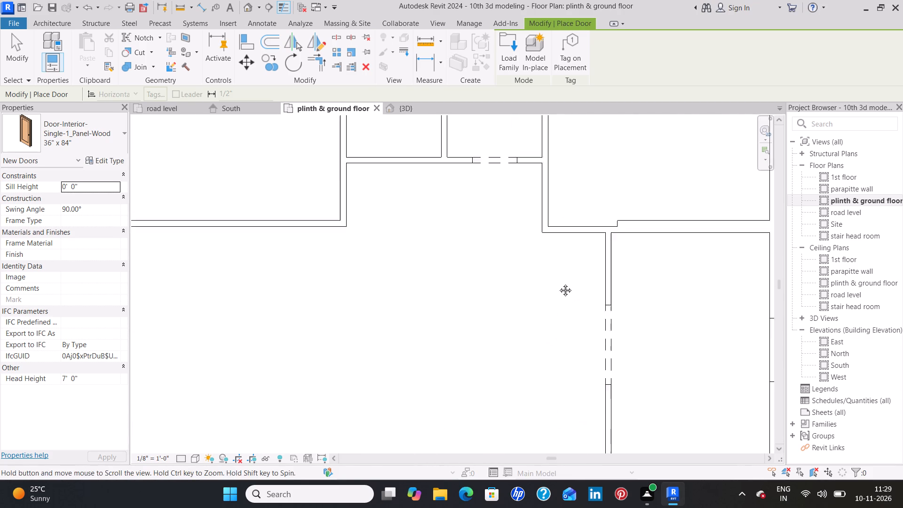
middle_drag(558, 283, 556, 286)
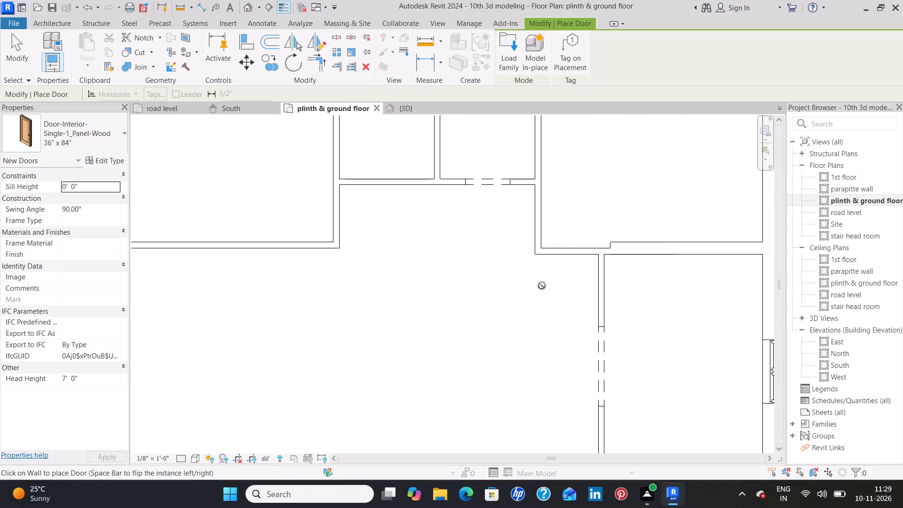
click(505, 63)
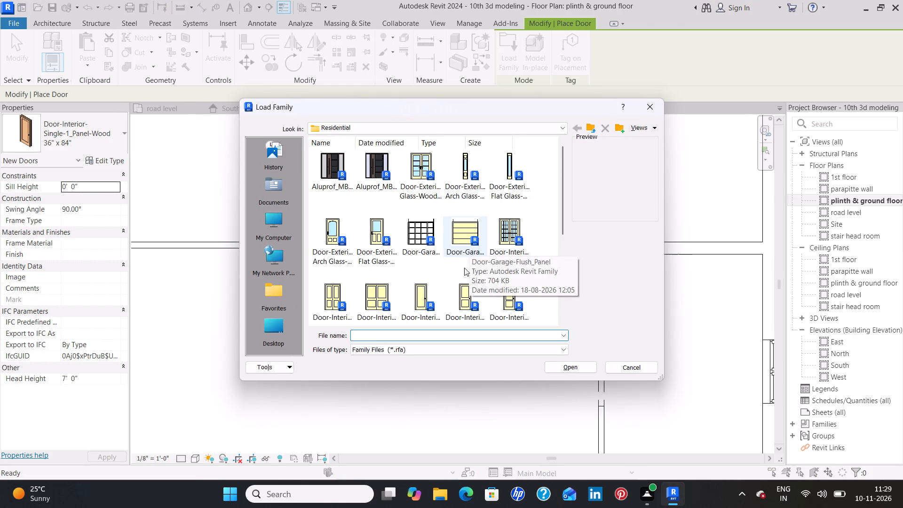
scroll(461, 287, down, 1)
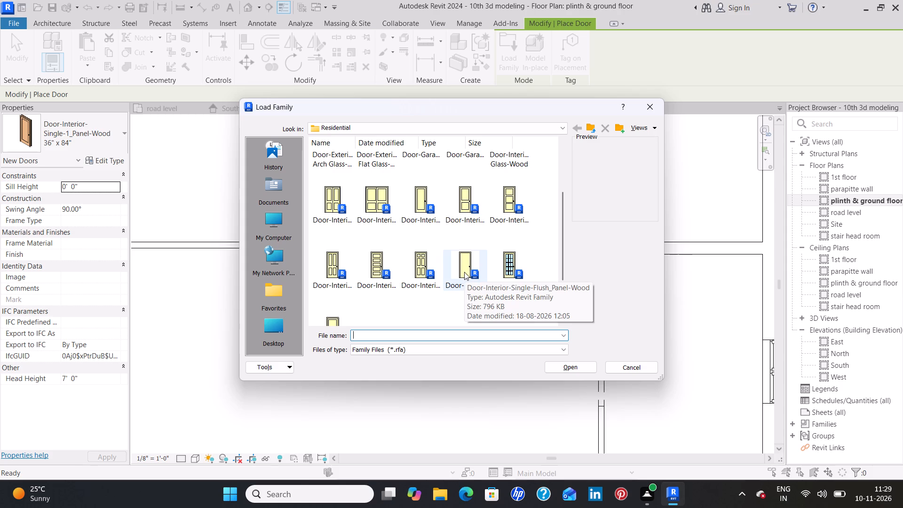
click(464, 272)
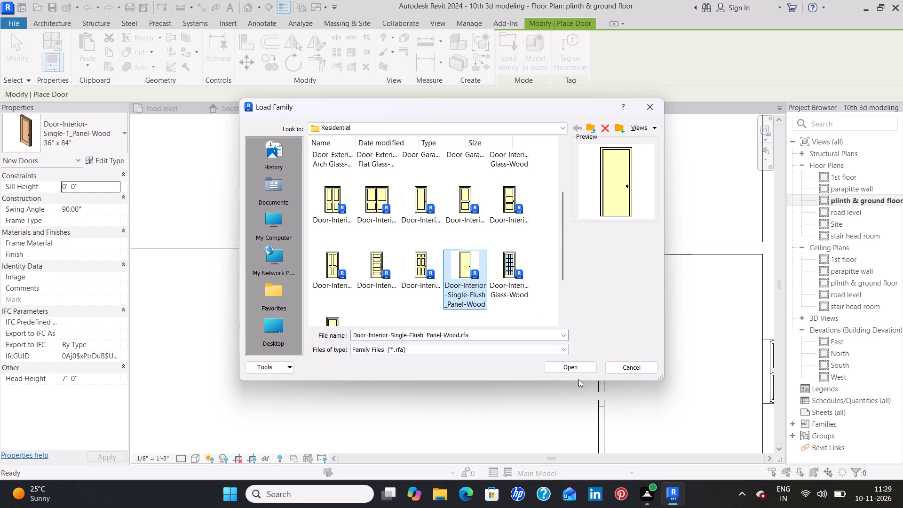
click(578, 370)
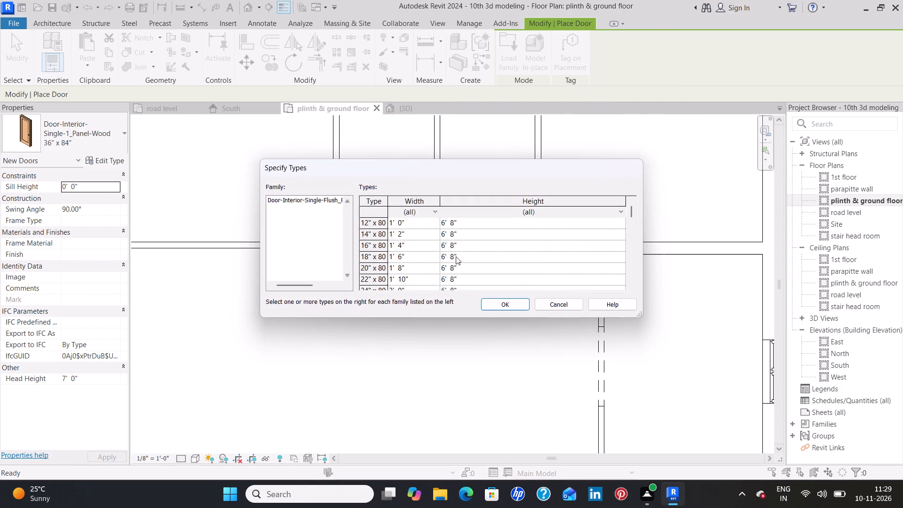
scroll(456, 256, down, 6)
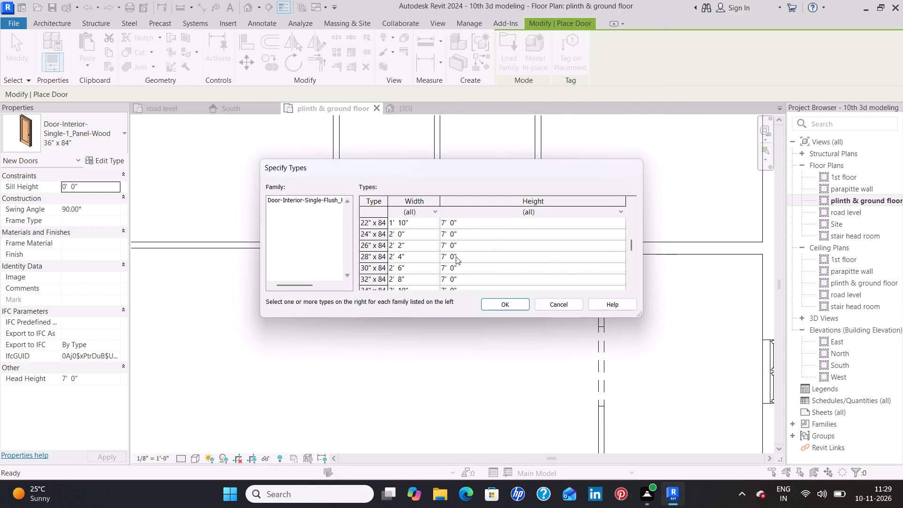
scroll(456, 256, down, 1)
click(436, 266)
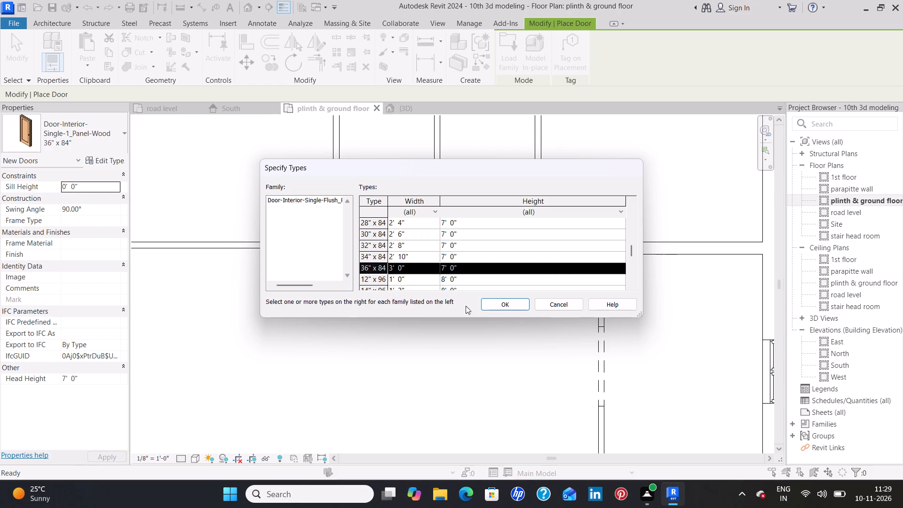
click(505, 305)
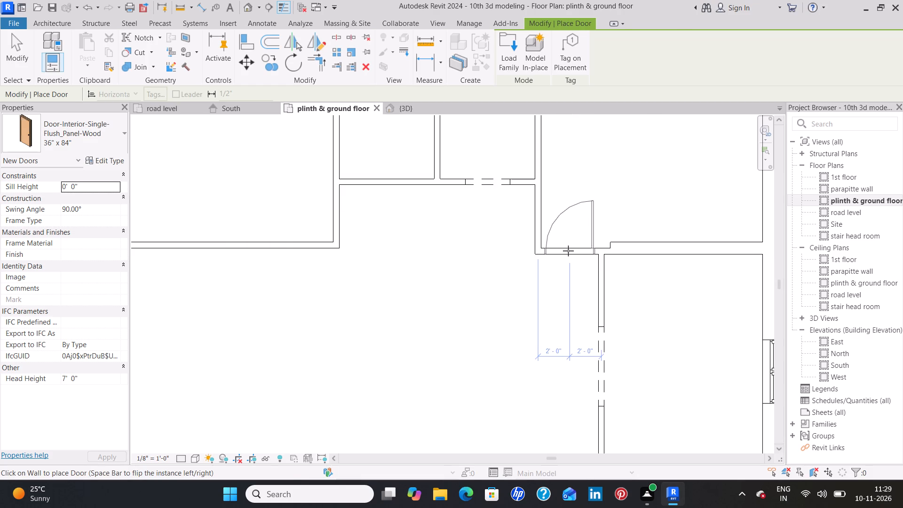
Place the 36" x 84" flush-panel door in Bedroom 2's south wall, swinging inward and hinged on the west side, 2'-0" from the west wall and Kitchen wall.
scroll(568, 251, down, 6)
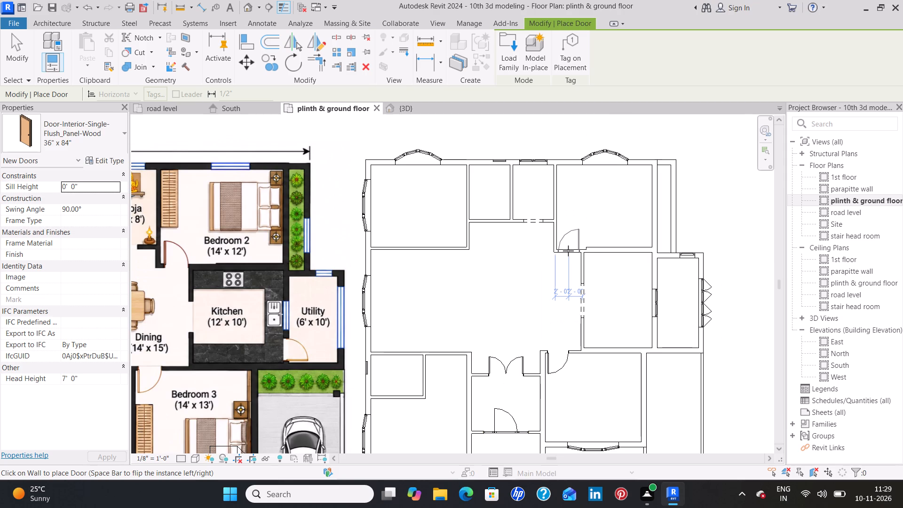
scroll(568, 251, up, 6)
key(space)
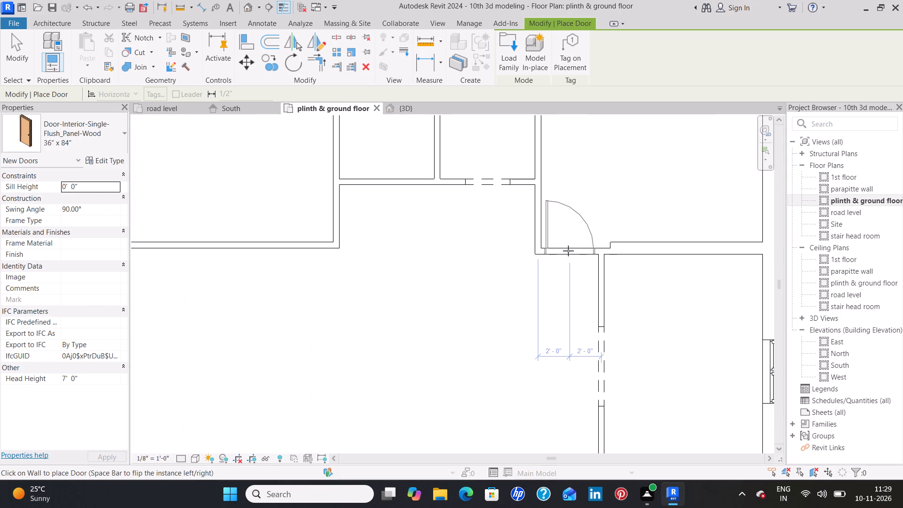
click(568, 251)
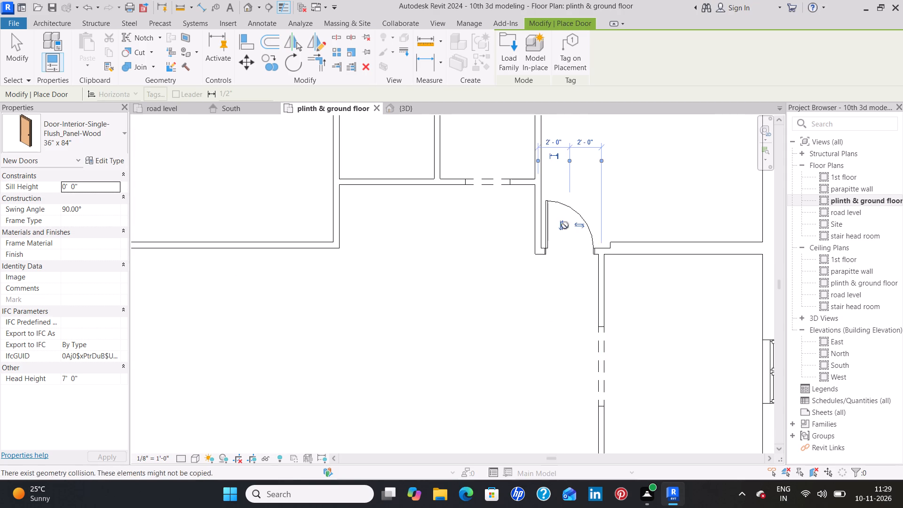
Load the 36" x 84" type of the Door-Interior-Single-2_Panel-Wood family from the Residential doors folder.
click(510, 66)
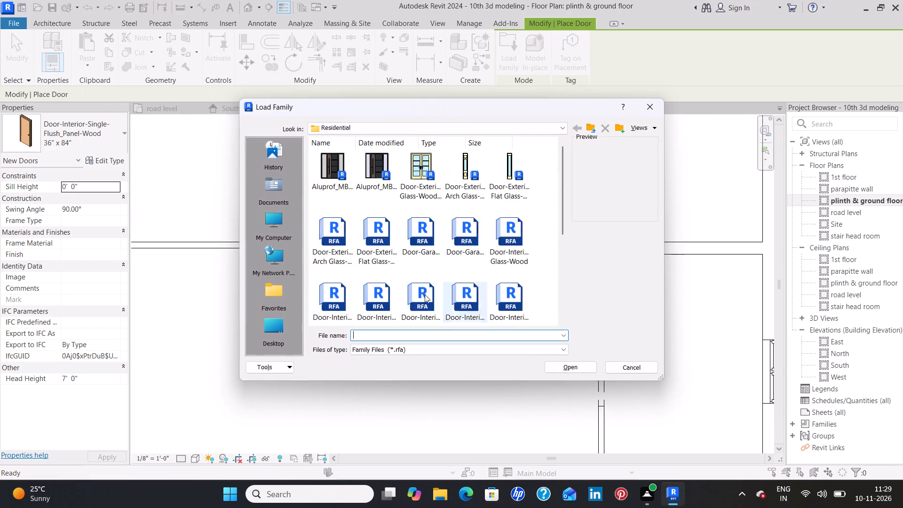
scroll(436, 252, down, 1)
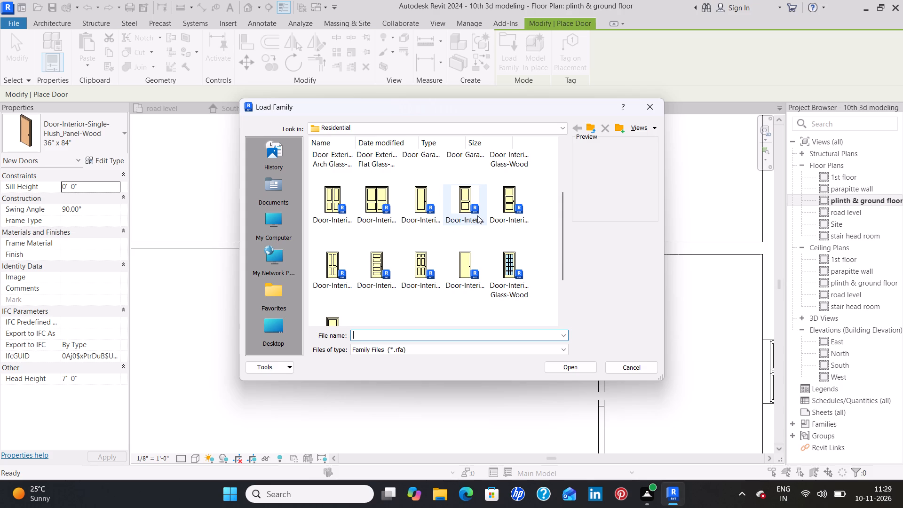
click(458, 212)
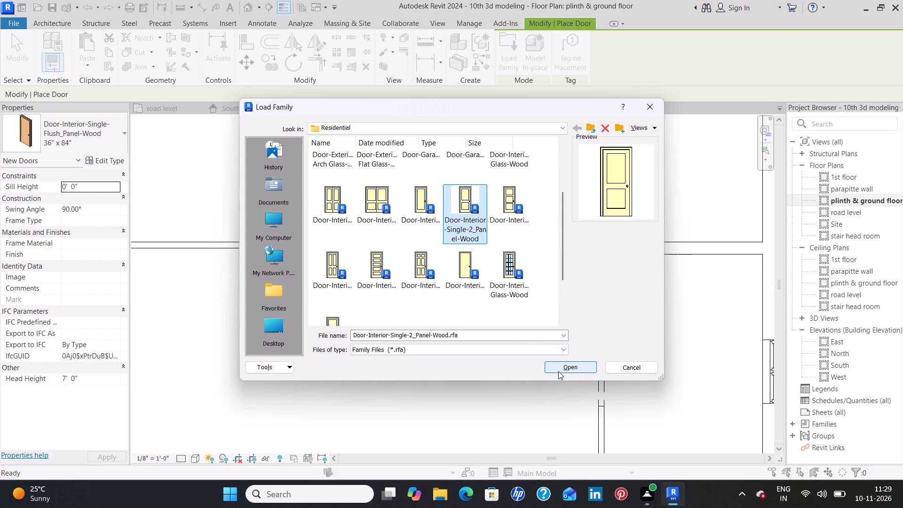
click(558, 371)
scroll(467, 267, down, 1)
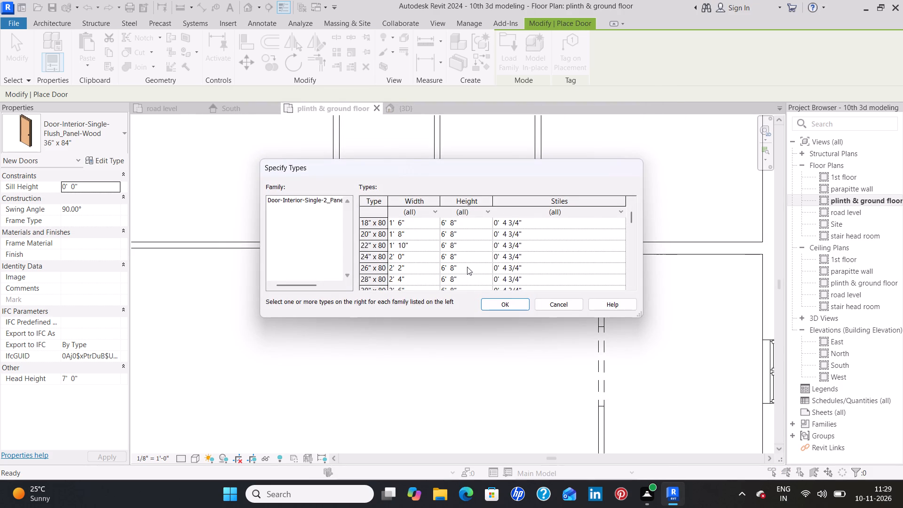
scroll(467, 267, down, 4)
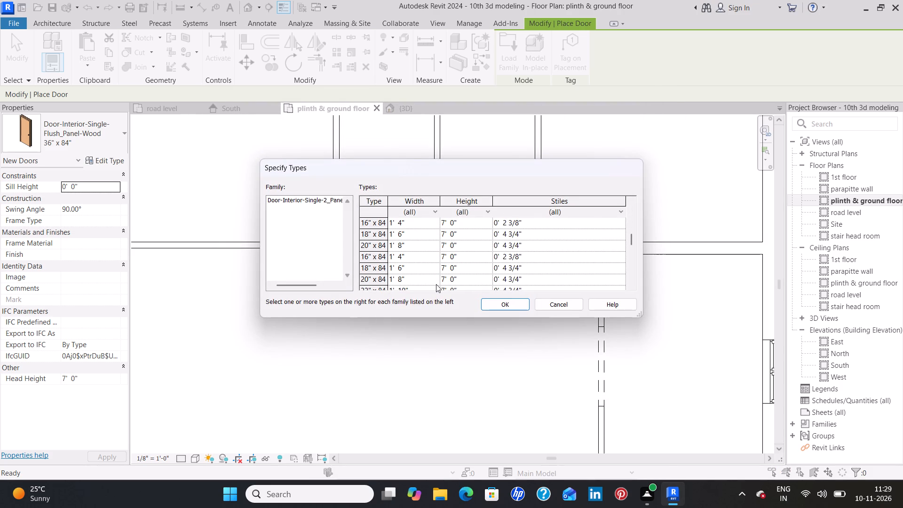
scroll(436, 284, down, 2)
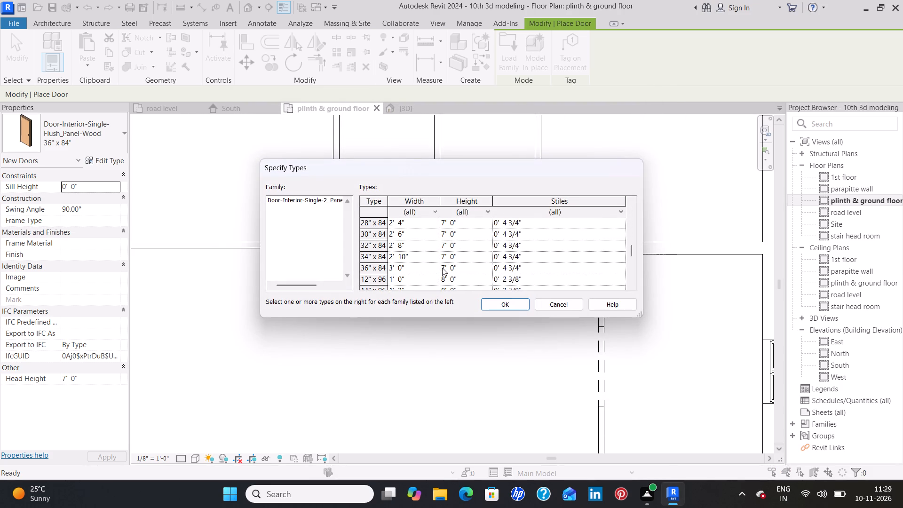
click(442, 268)
click(493, 304)
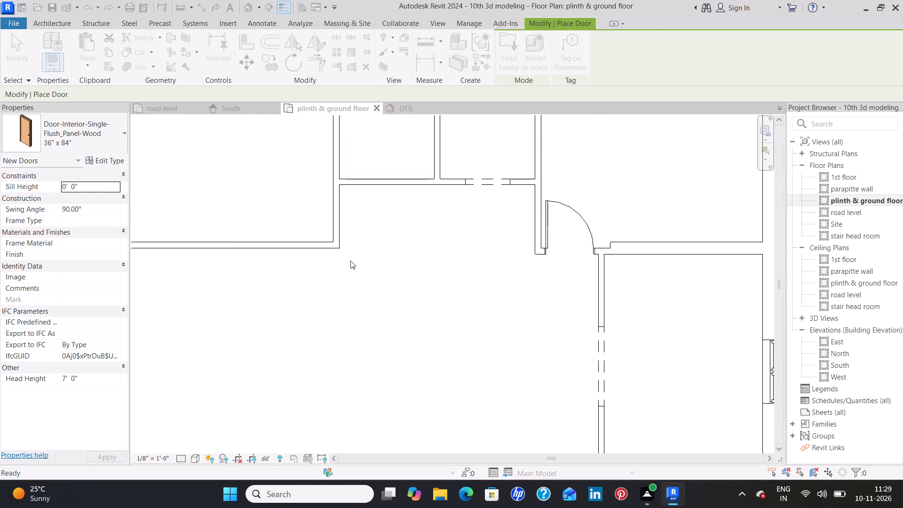
Place the 36" x 84" two-panel door in the northwest bedroom's south wall, swinging inward, 2'-0" from its east wall, and finish placing doors.
click(304, 242)
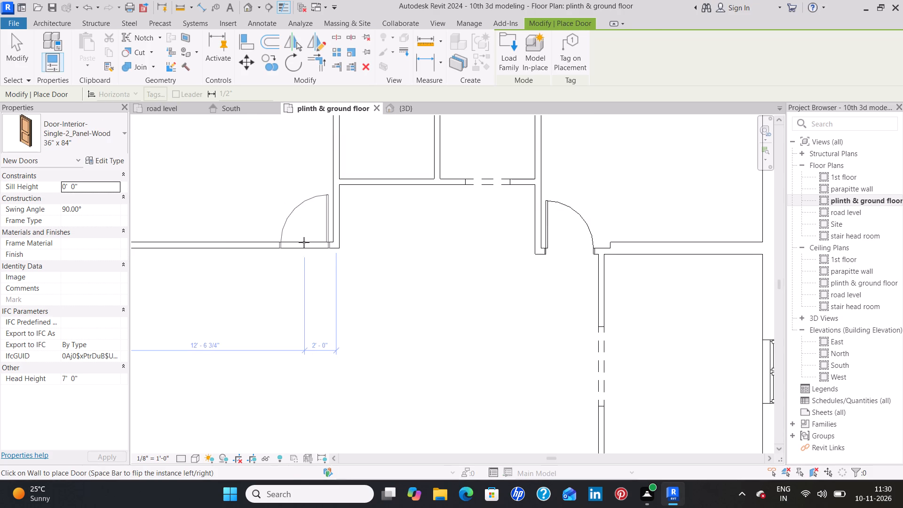
key(Escape)
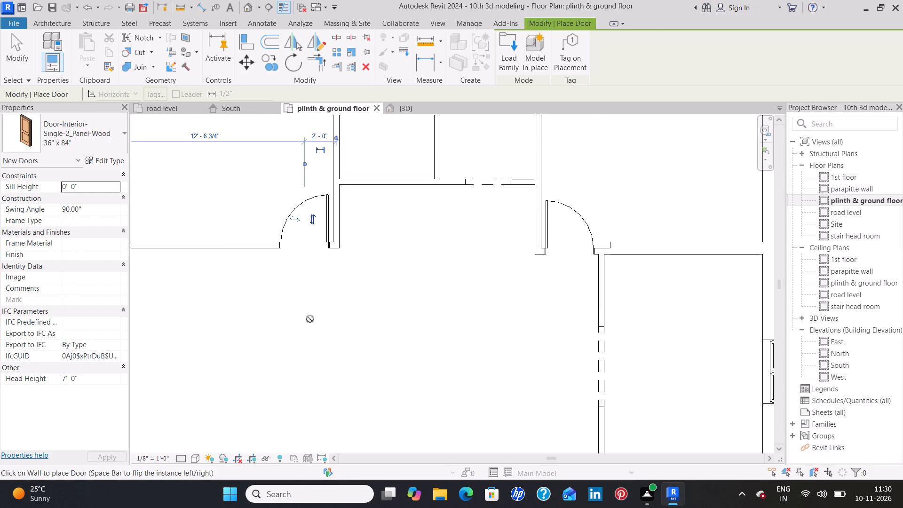
key(Escape)
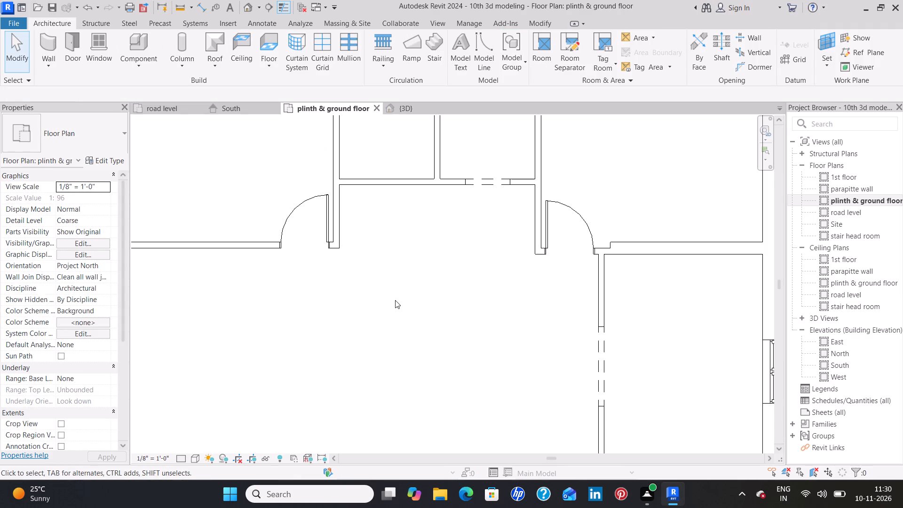
Load the 36" x 84" type of the Door-Interior-Single-Pocket-2_Panel-Wood family from the Residential doors folder.
scroll(395, 300, down, 4)
middle_drag(392, 314, 471, 302)
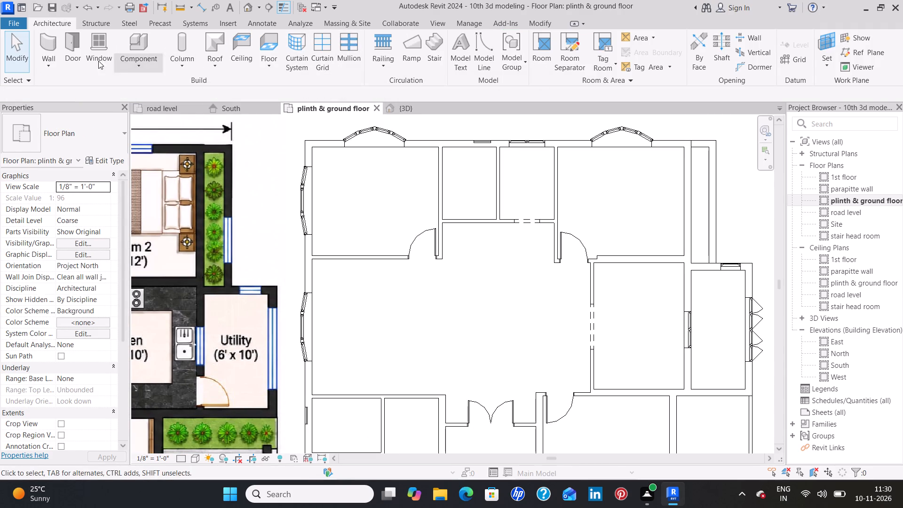
click(69, 55)
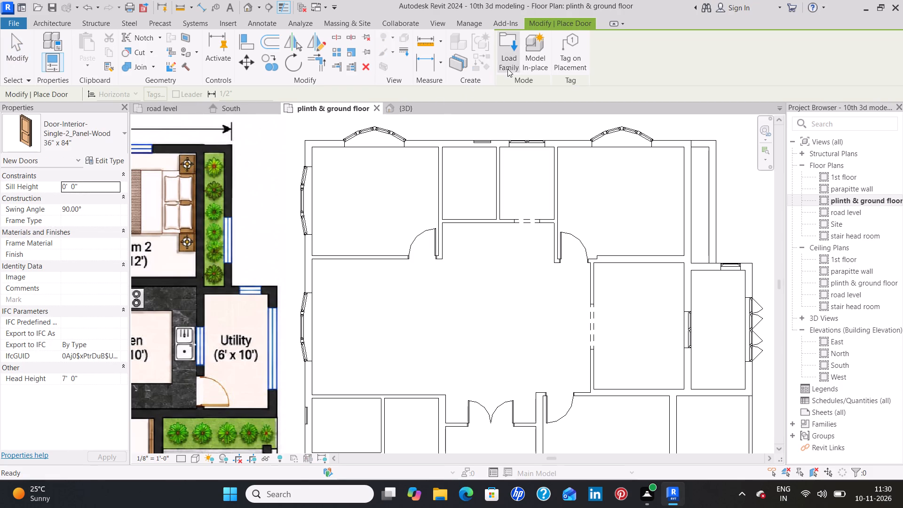
click(507, 69)
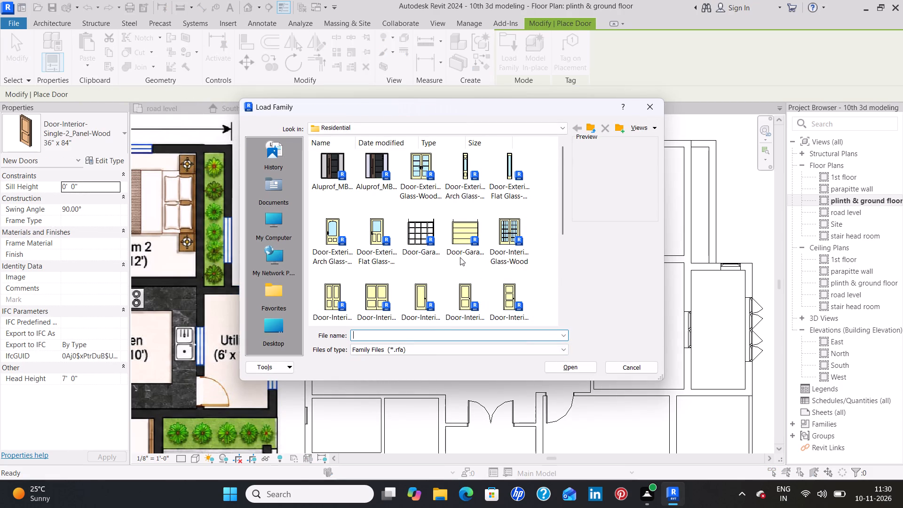
scroll(460, 257, down, 1)
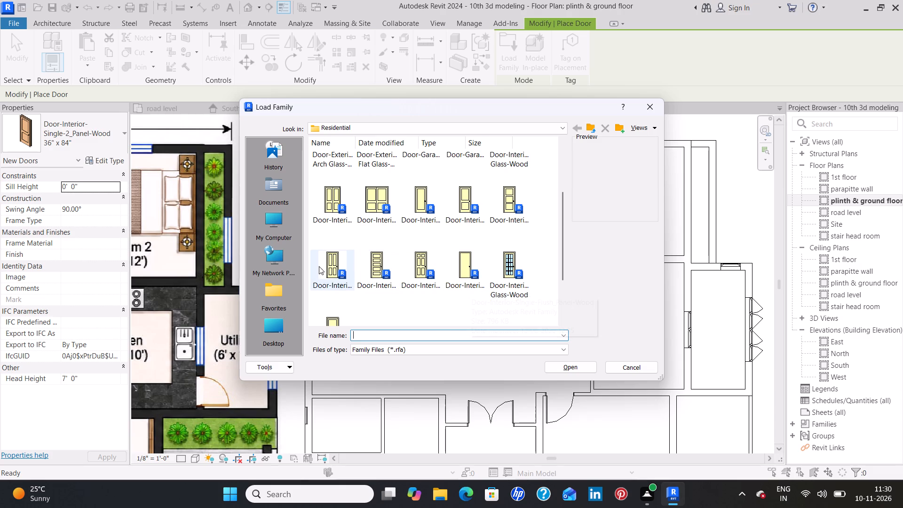
scroll(330, 274, down, 2)
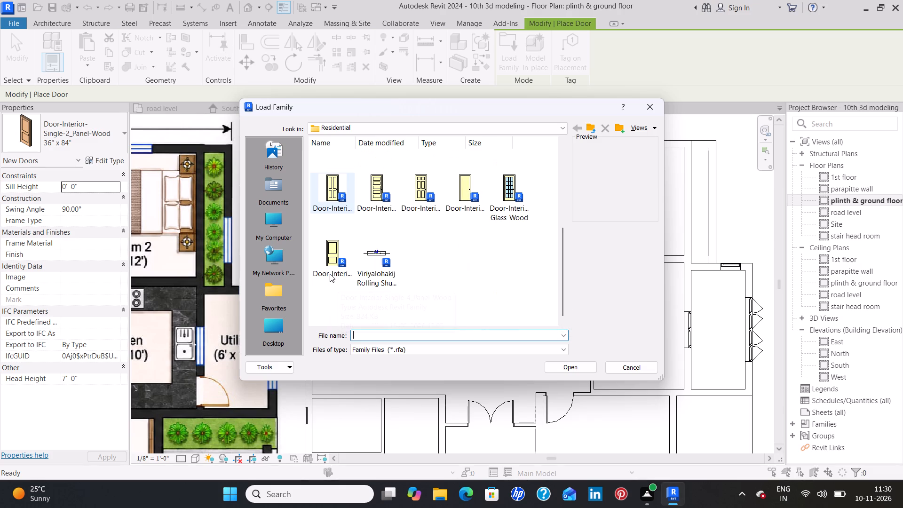
click(328, 197)
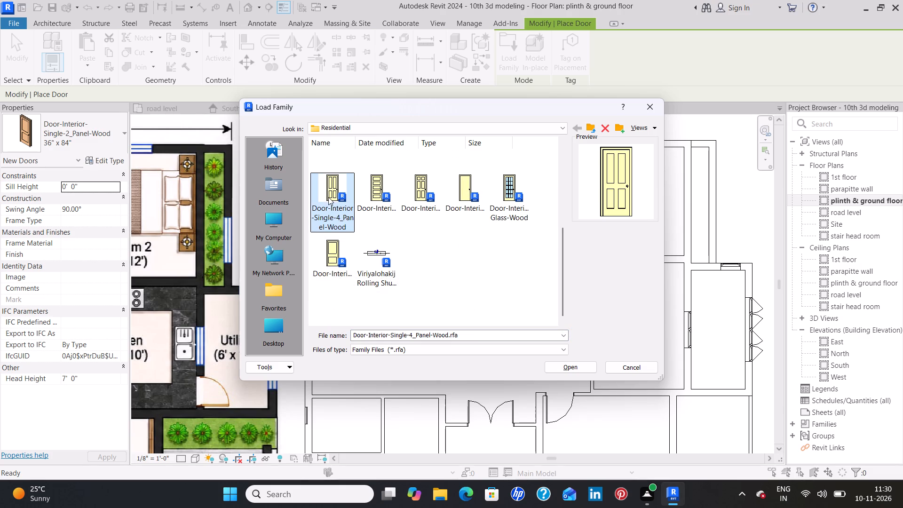
click(327, 258)
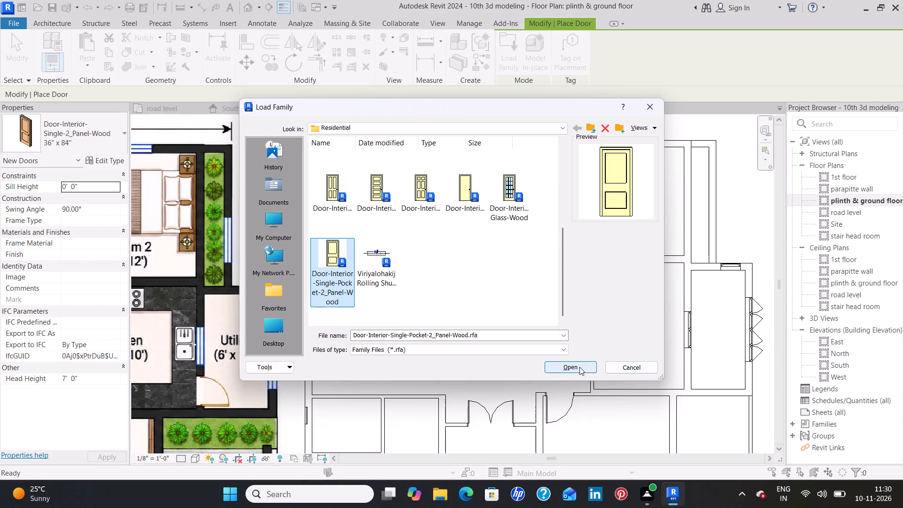
click(571, 363)
scroll(451, 259, down, 2)
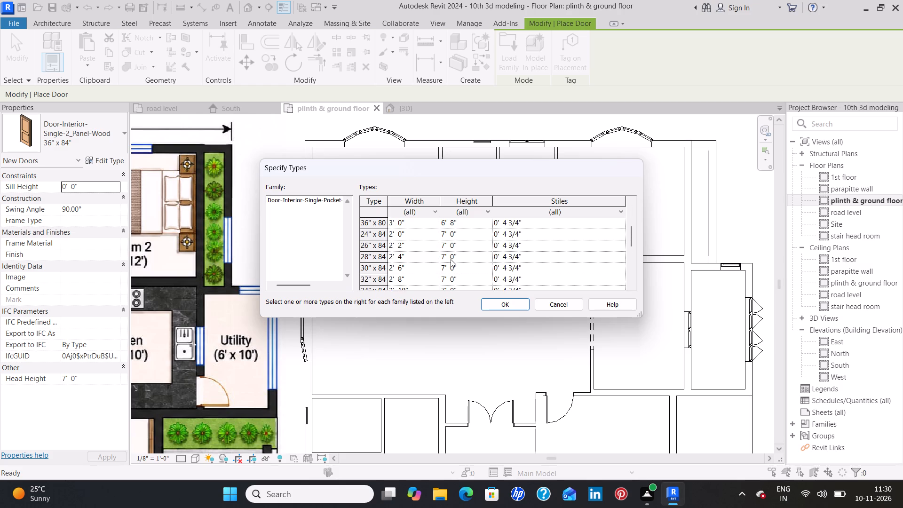
scroll(451, 259, down, 1)
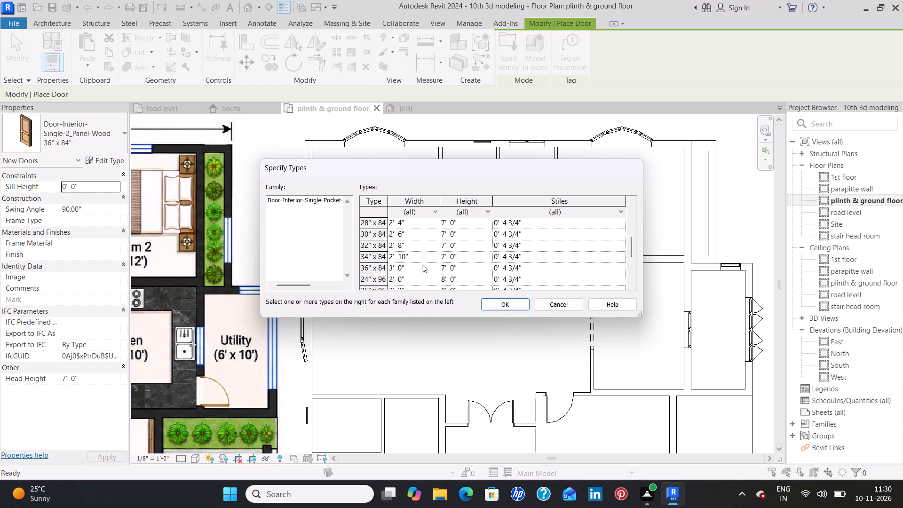
click(422, 268)
click(516, 303)
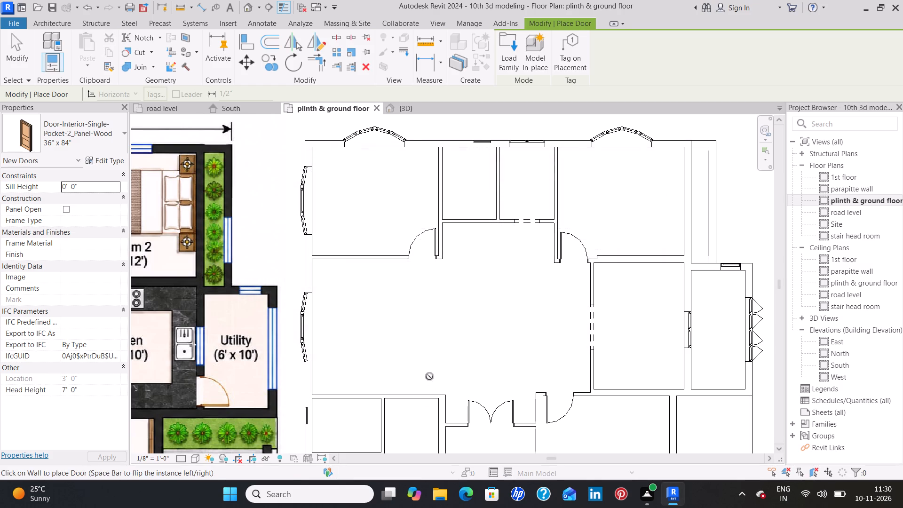
Compare the remaining door positions on the reference plan image with the modelled ground floor, and leave door placement.
middle_drag(429, 375, 596, 315)
scroll(604, 312, down, 2)
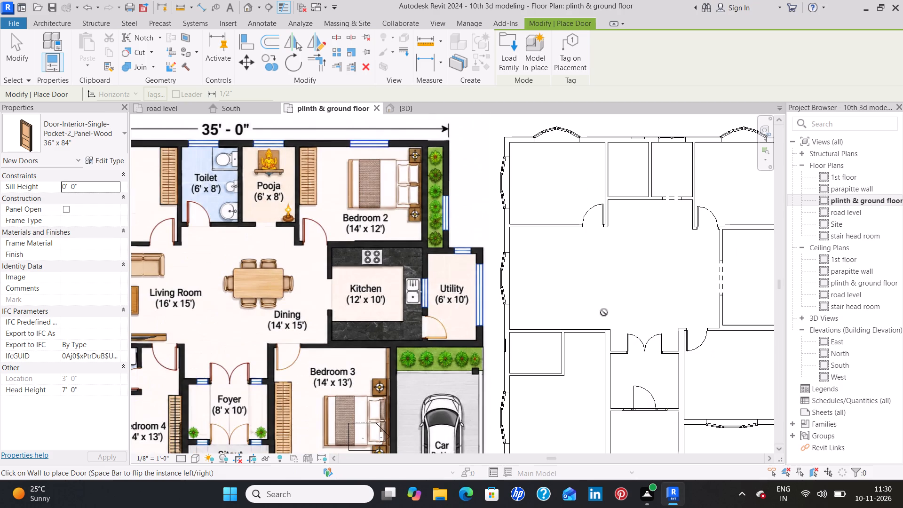
scroll(604, 312, up, 4)
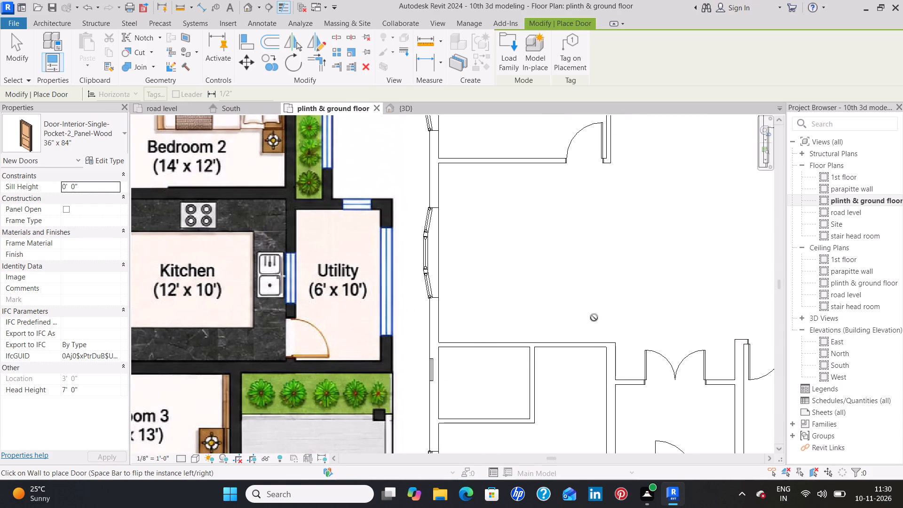
key(grave)
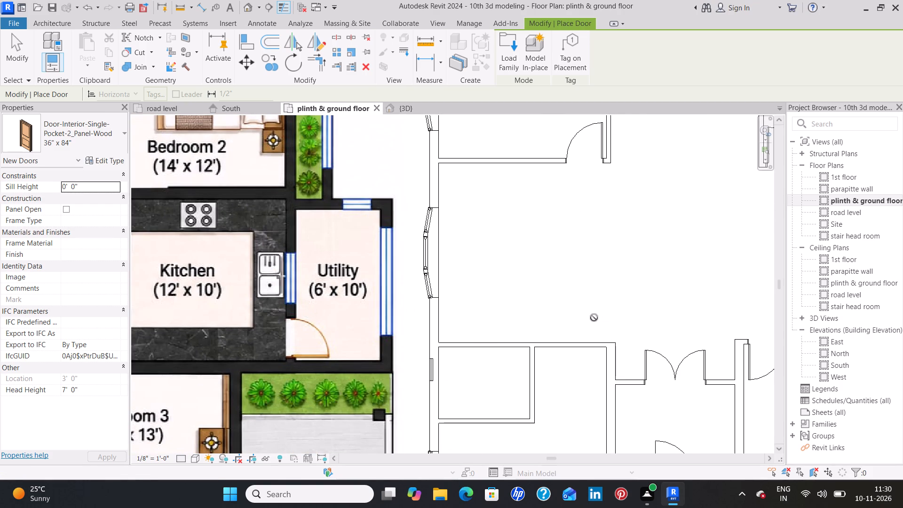
key(Escape)
middle_drag(669, 301, 651, 317)
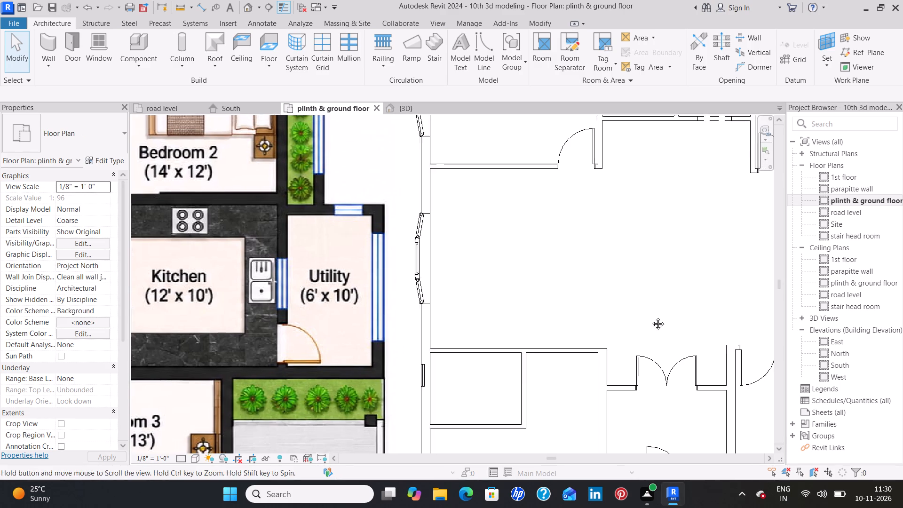
middle_drag(651, 317, 566, 369)
Inspect the placed doors, windows and openings of the ground floor from several sides in the 3D view.
click(423, 112)
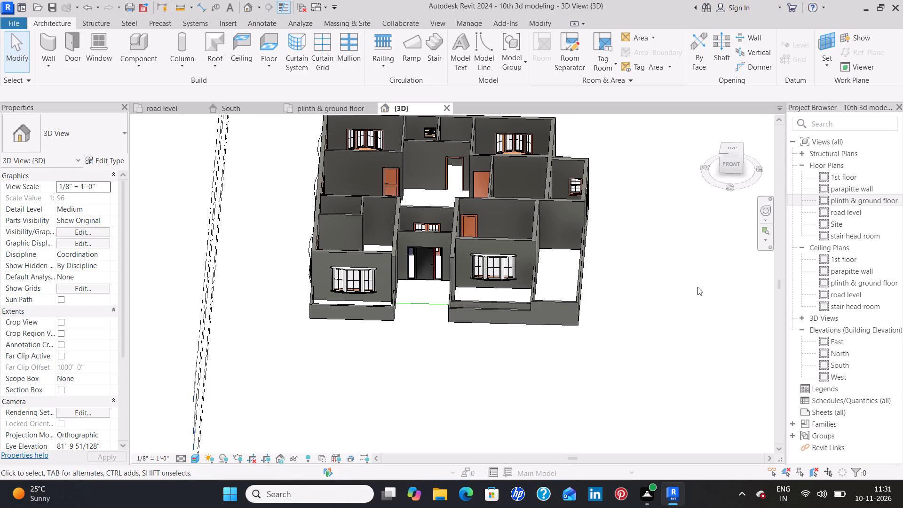
shift+middle_drag(700, 259, 502, 320)
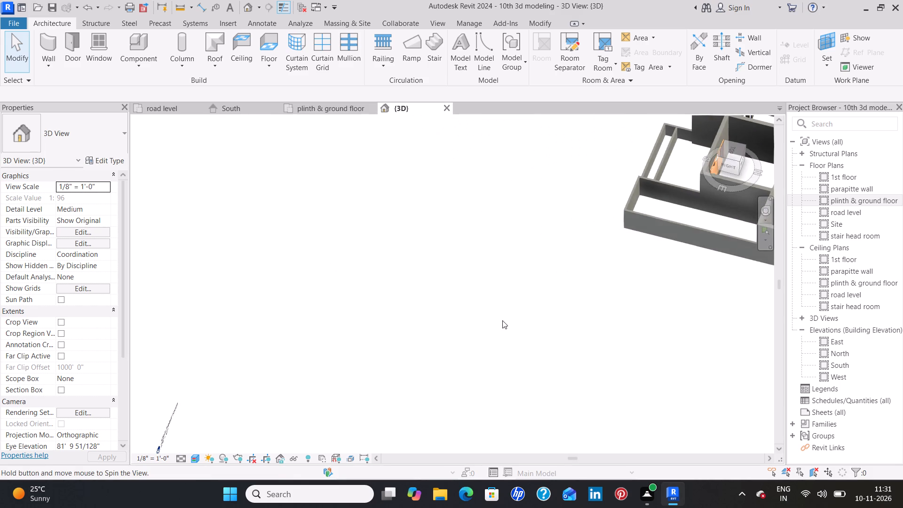
middle_drag(737, 361, 429, 341)
shift+middle_drag(689, 270, 678, 279)
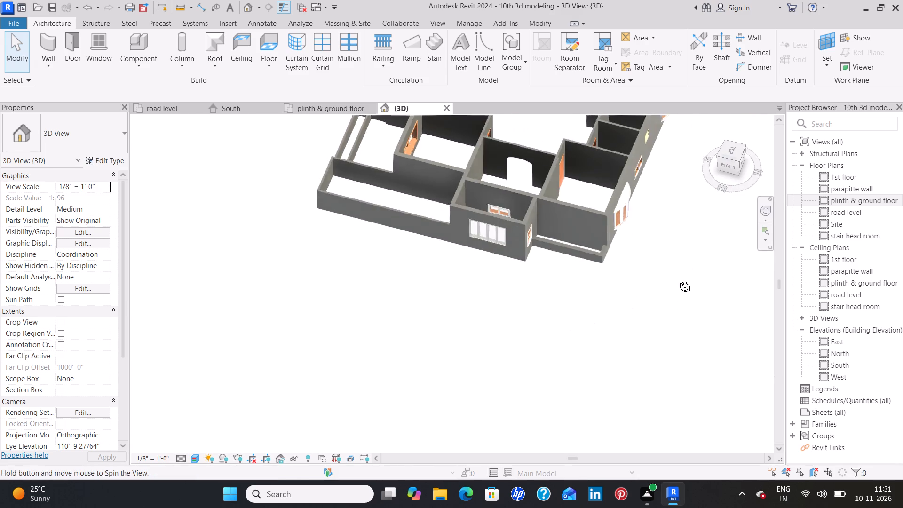
shift+middle_drag(678, 279, 582, 360)
scroll(587, 312, up, 6)
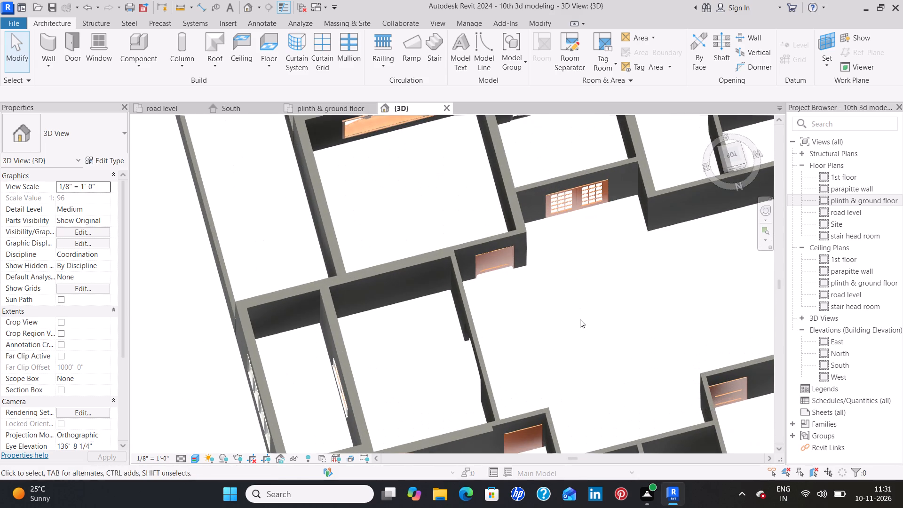
shift+middle_drag(580, 328, 571, 238)
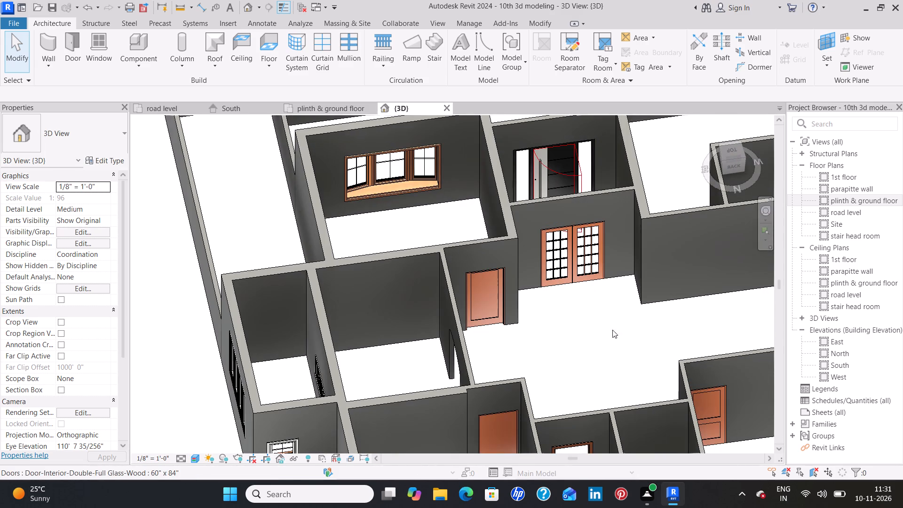
shift+middle_drag(595, 353, 582, 274)
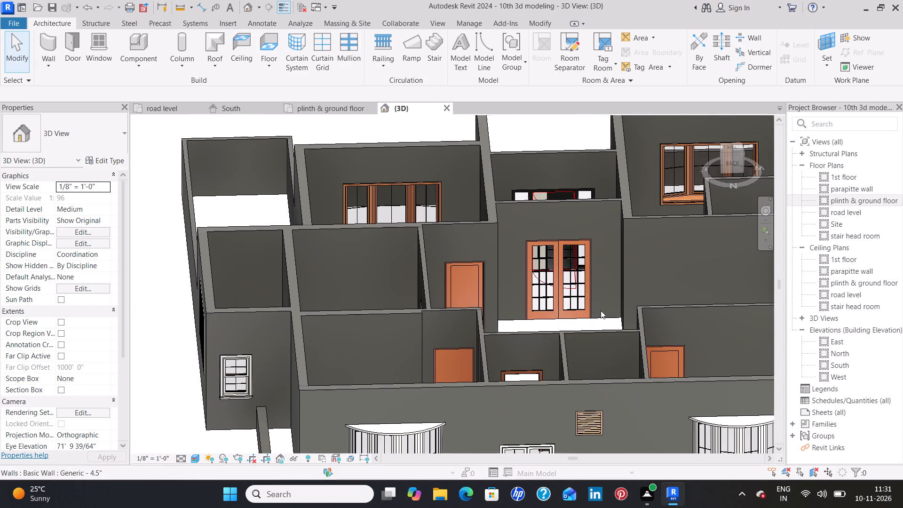
shift+middle_drag(583, 309, 572, 268)
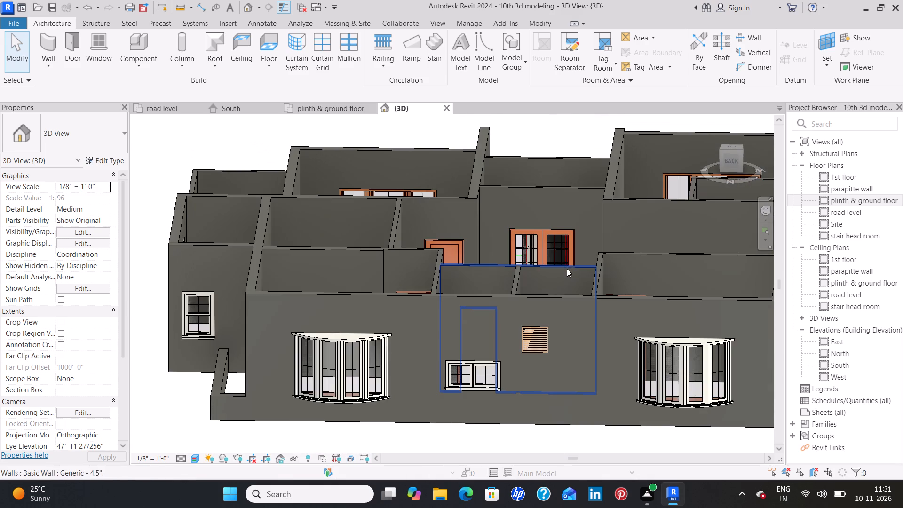
middle_drag(566, 269, 509, 341)
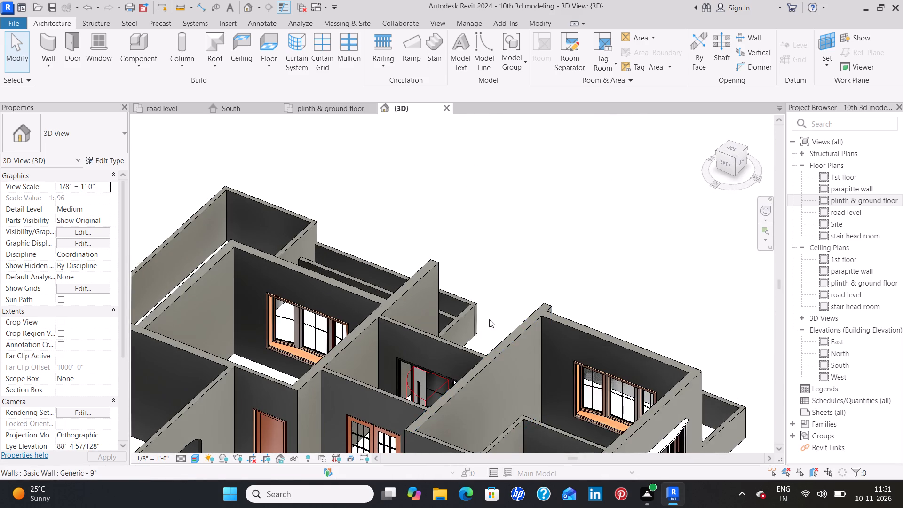
Inspect the ground floor's walls, windows and openings from above and from several sides in the 3D view.
middle_drag(491, 301, 697, 190)
shift+middle_drag(655, 261, 581, 380)
middle_drag(487, 320, 719, 279)
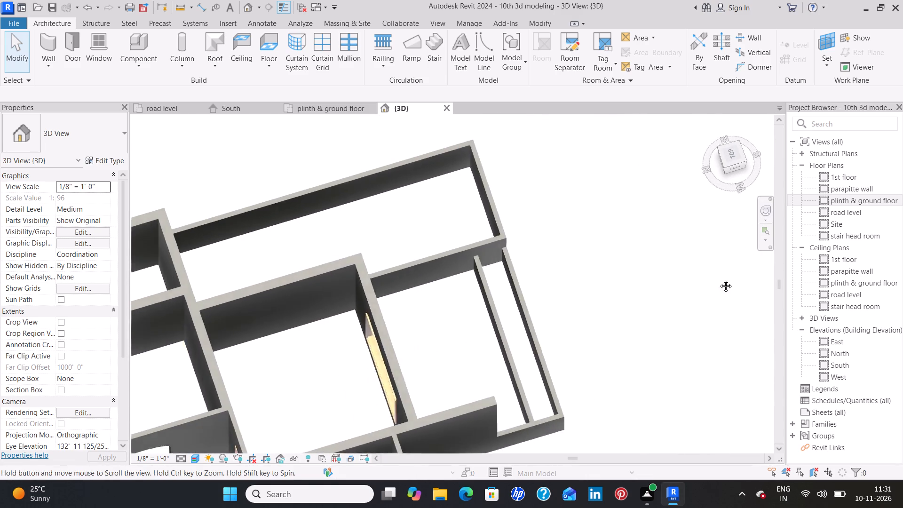
middle_drag(719, 279, 752, 280)
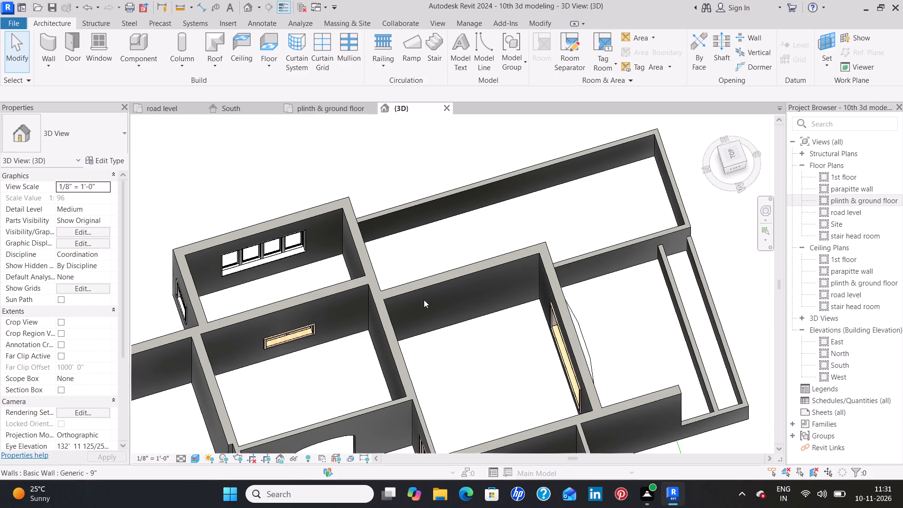
middle_drag(423, 307, 578, 278)
shift+middle_drag(578, 278, 583, 364)
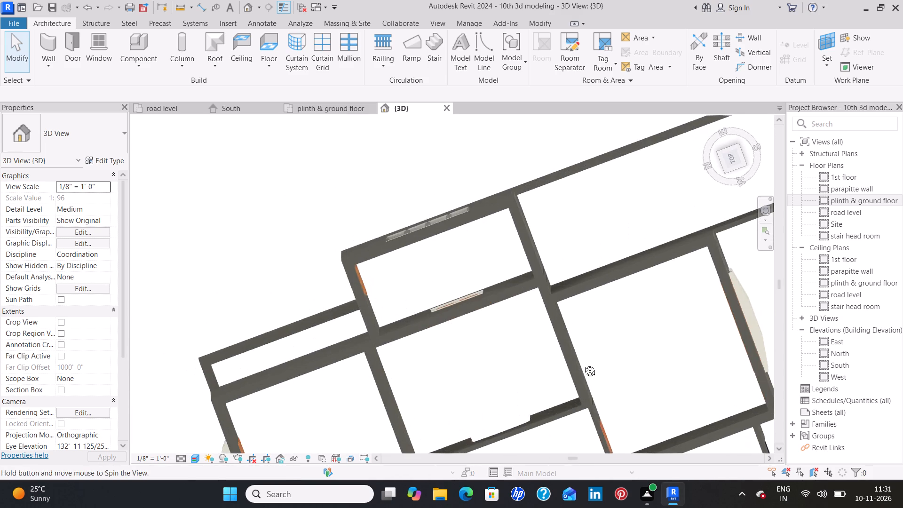
shift+middle_drag(583, 364, 539, 376)
shift+middle_drag(534, 317, 545, 352)
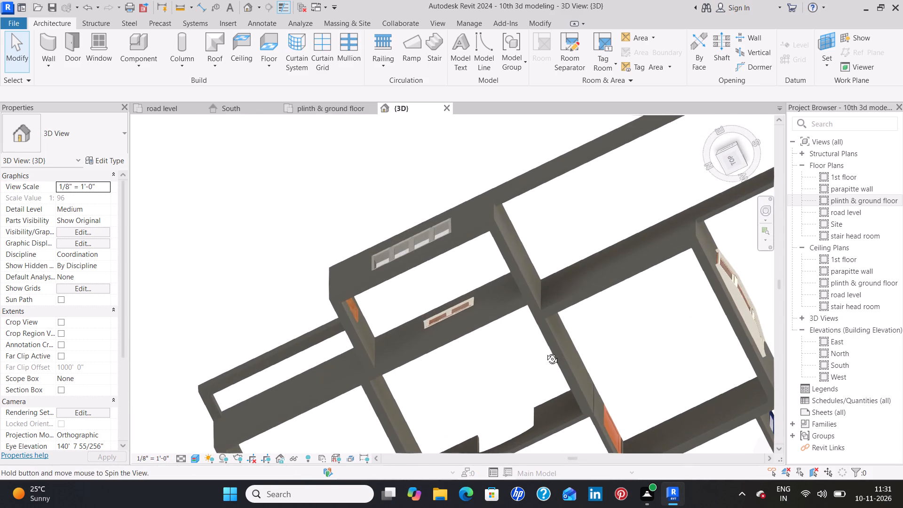
shift+middle_drag(545, 352, 483, 219)
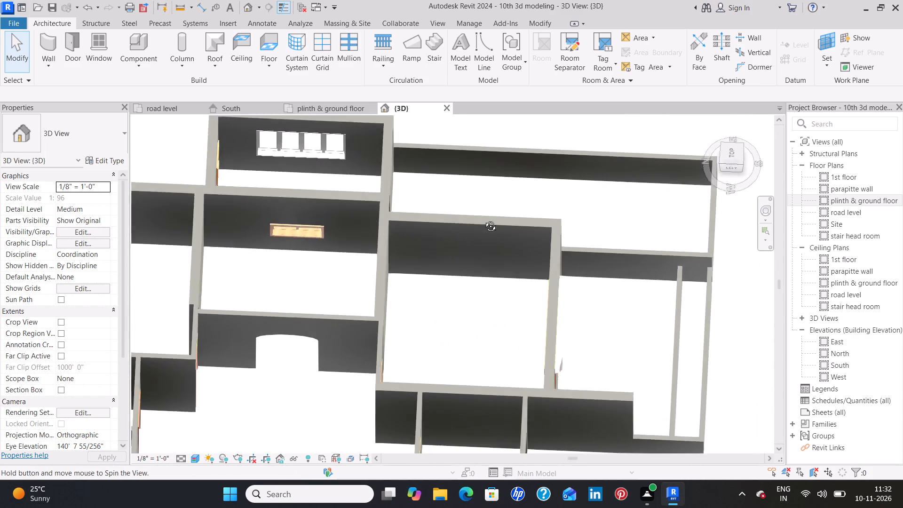
shift+middle_drag(483, 219, 414, 200)
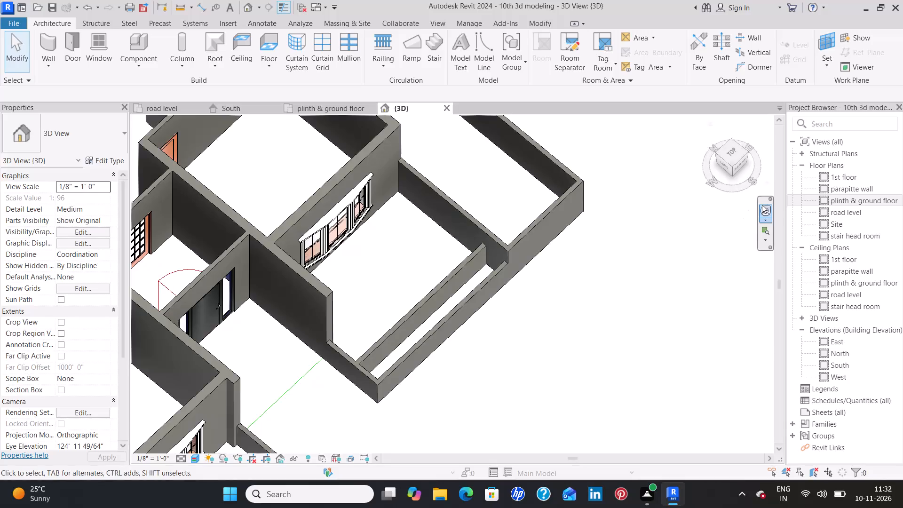
shift+middle_drag(692, 209, 647, 292)
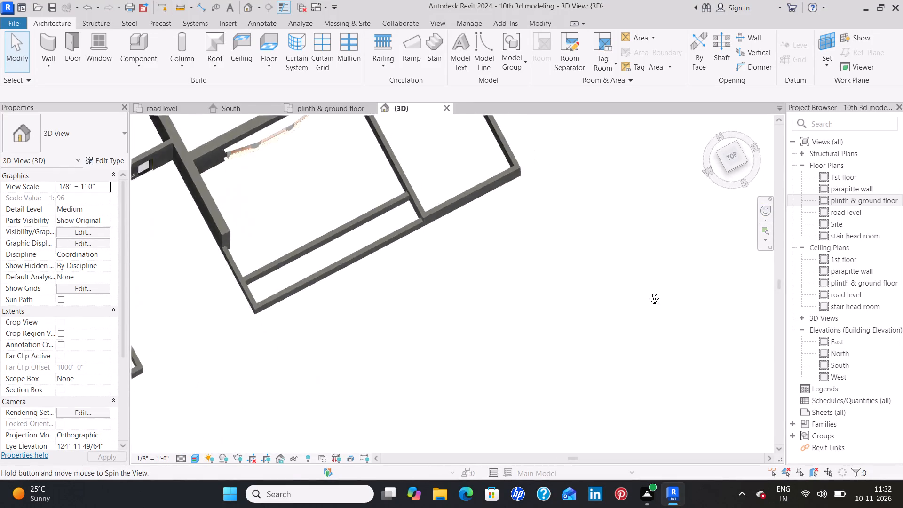
shift+middle_drag(647, 292, 589, 222)
scroll(592, 222, down, 5)
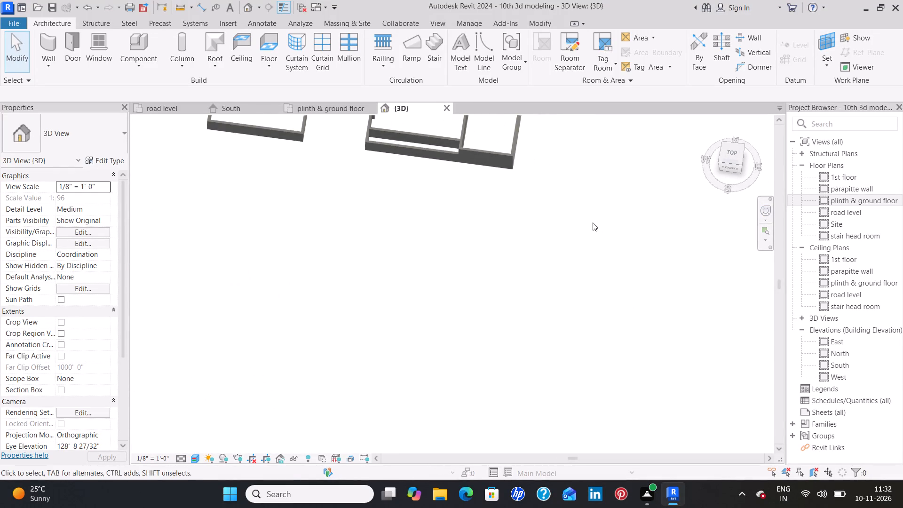
scroll(593, 219, down, 4)
middle_drag(597, 159, 611, 384)
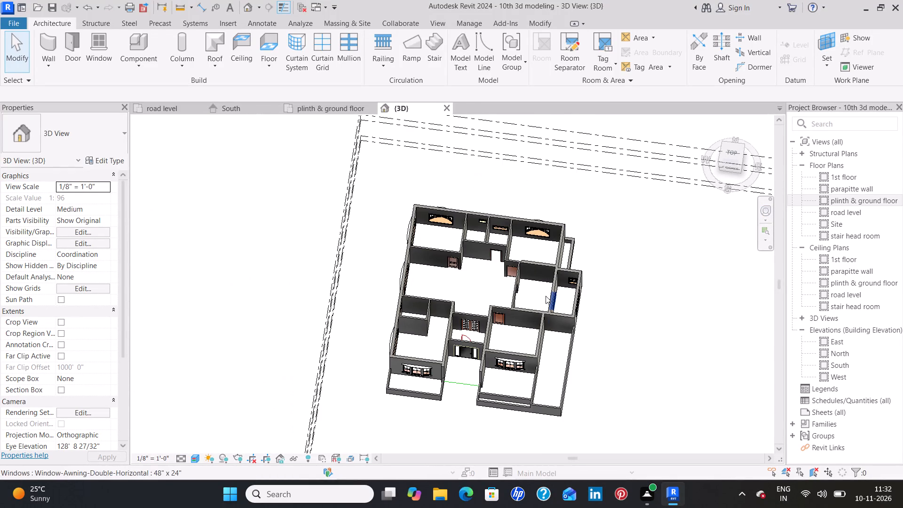
shift+middle_drag(496, 293, 500, 271)
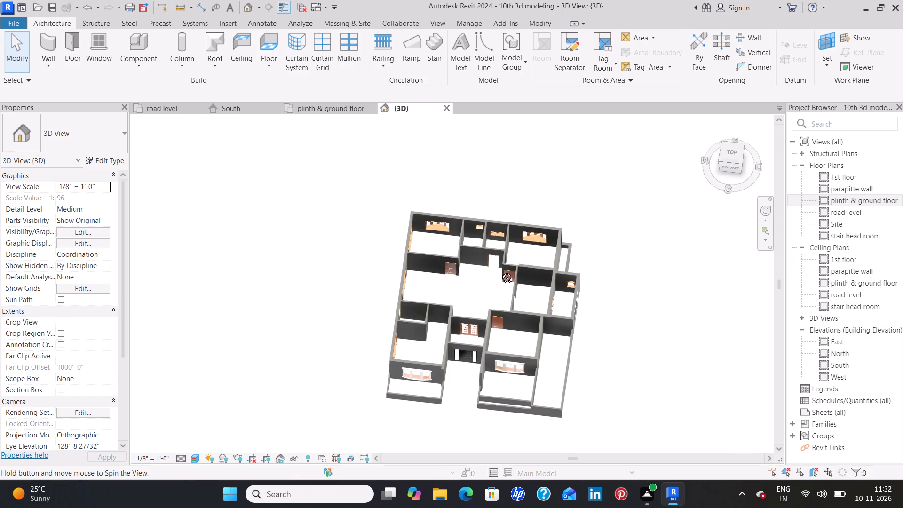
shift+middle_drag(500, 271, 507, 220)
Examine the interior door styles up close in the 3D view, especially the northwest bedroom's two-panel door.
scroll(496, 325, up, 5)
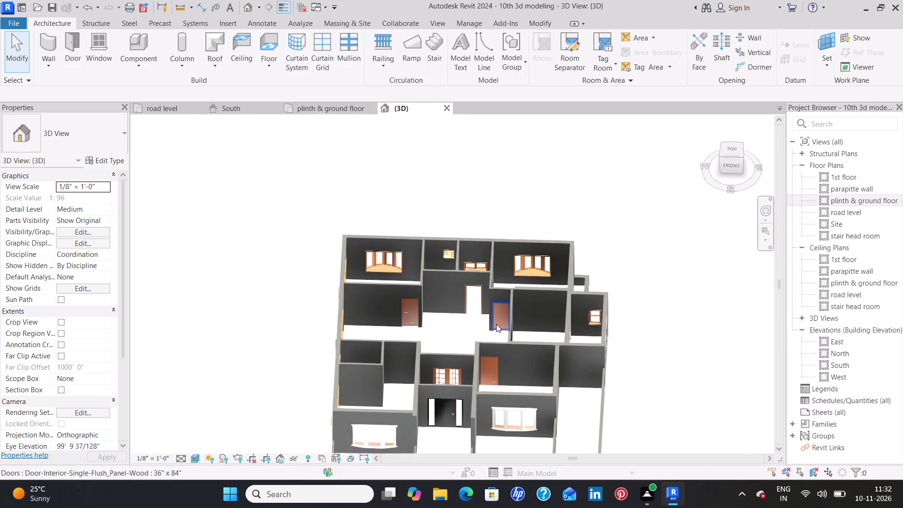
scroll(496, 324, up, 3)
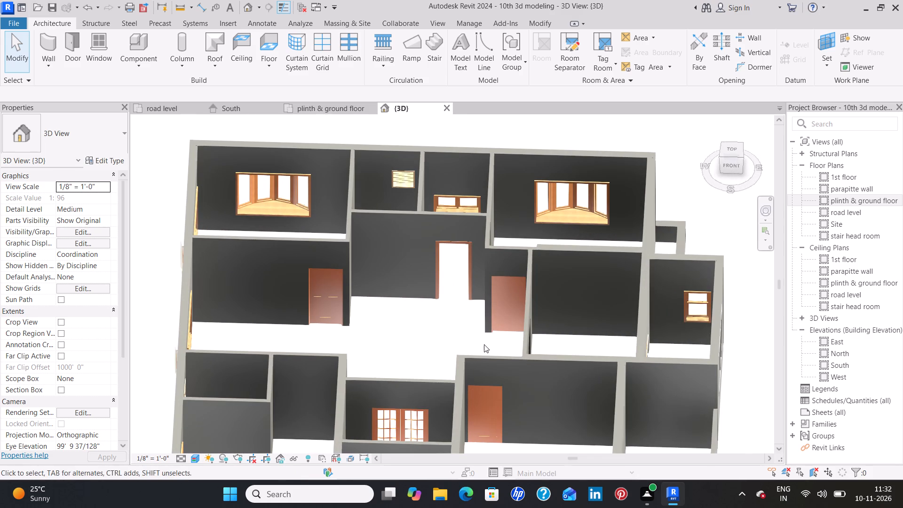
shift+middle_drag(511, 325, 513, 332)
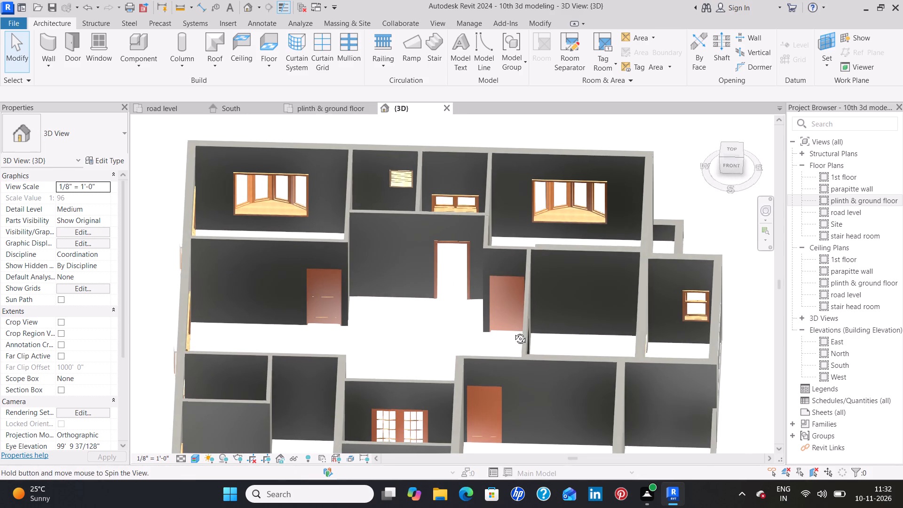
shift+middle_drag(513, 332, 468, 284)
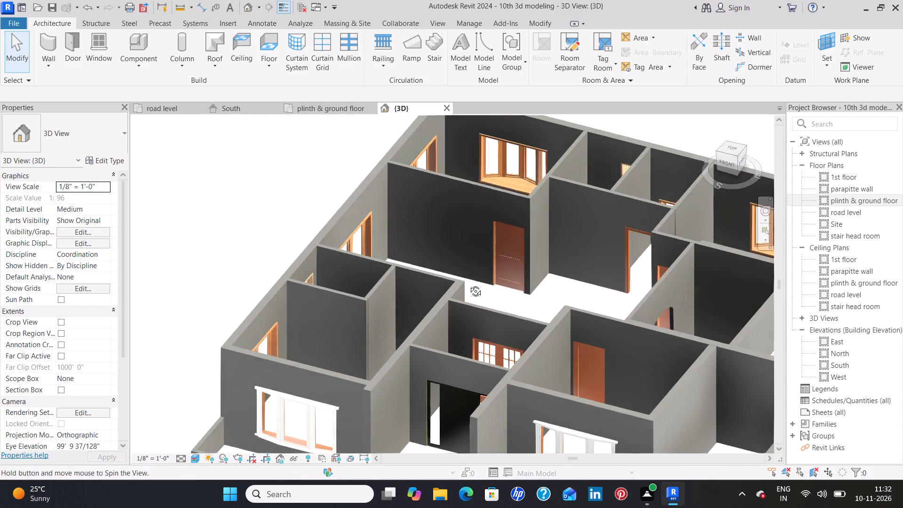
shift+middle_drag(468, 284, 468, 271)
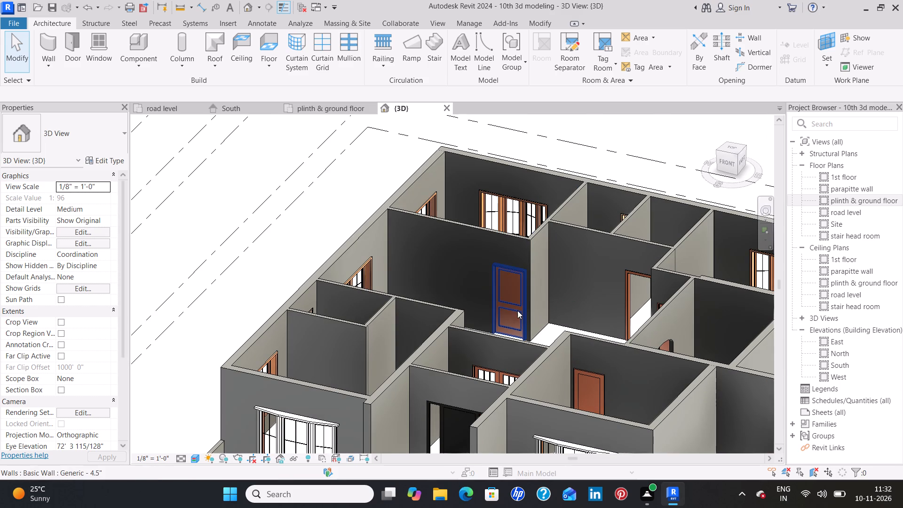
scroll(511, 303, up, 10)
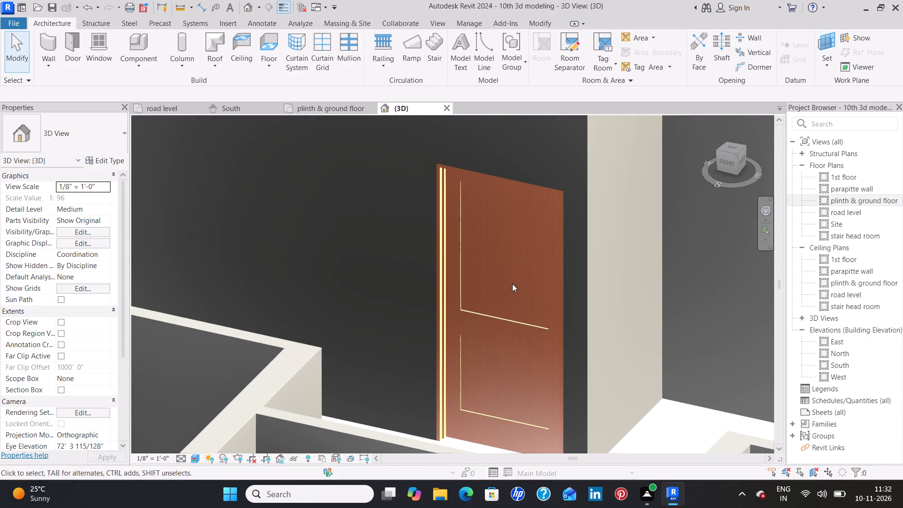
scroll(498, 259, down, 7)
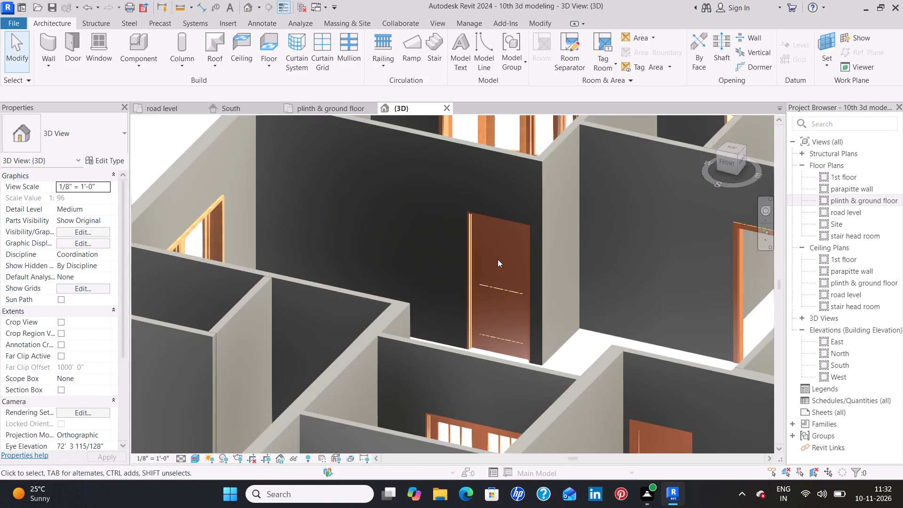
scroll(498, 259, down, 3)
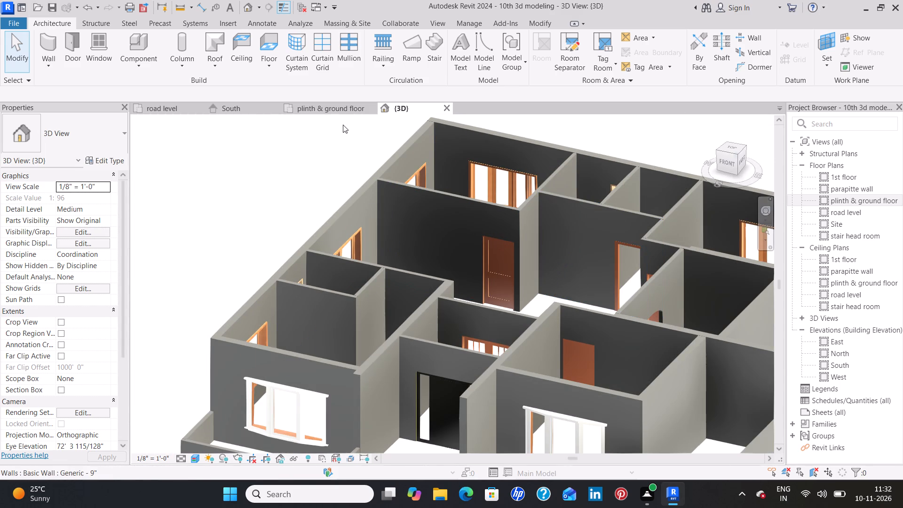
In the plinth & ground floor plan, delete the northeast bedroom's flush-panel door and the southeast bedroom's one-panel door.
click(339, 111)
scroll(611, 322, down, 2)
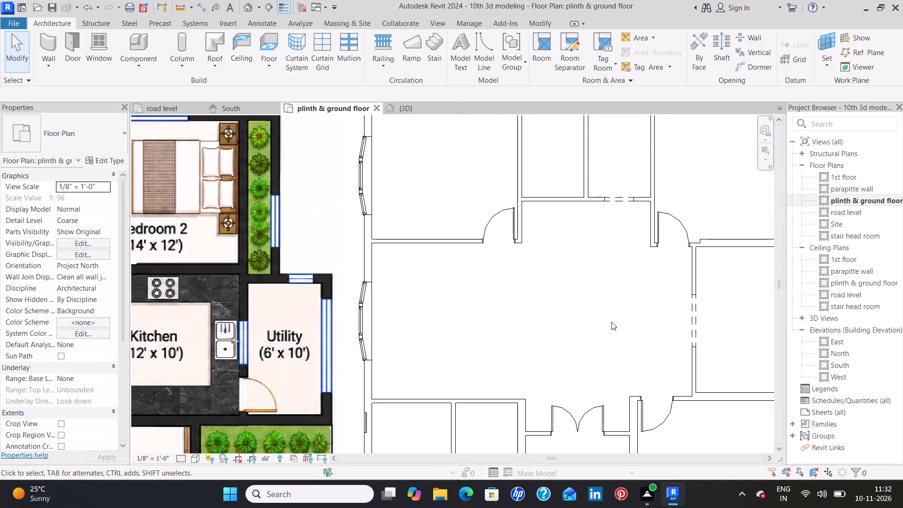
middle_drag(612, 321, 512, 306)
click(567, 218)
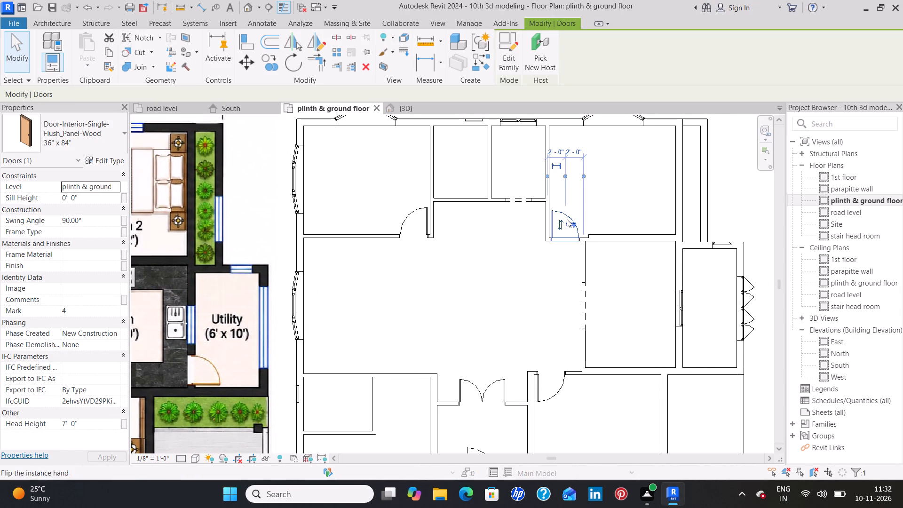
key(Delete)
click(541, 398)
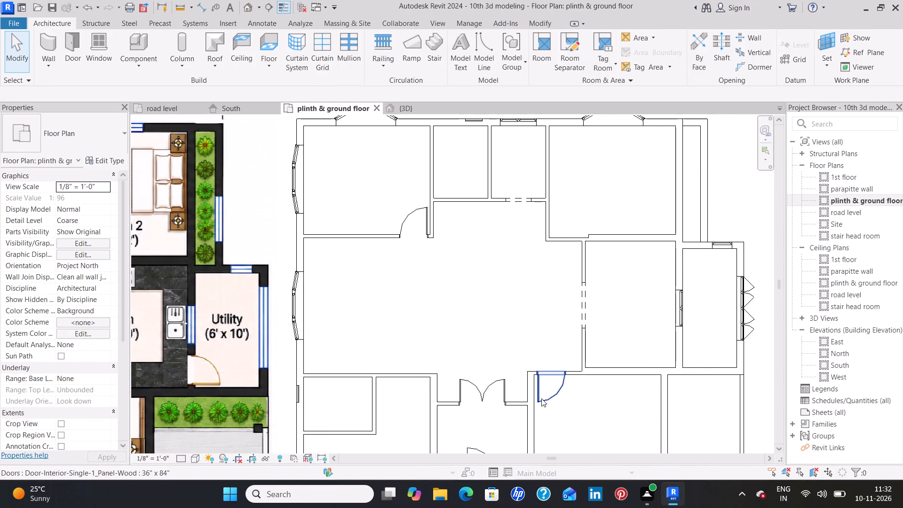
key(Delete)
Create a similar 36" x 84" two-panel door in the northeast bedroom's south wall, swinging inward, 2'-0" from its west wall.
click(403, 223)
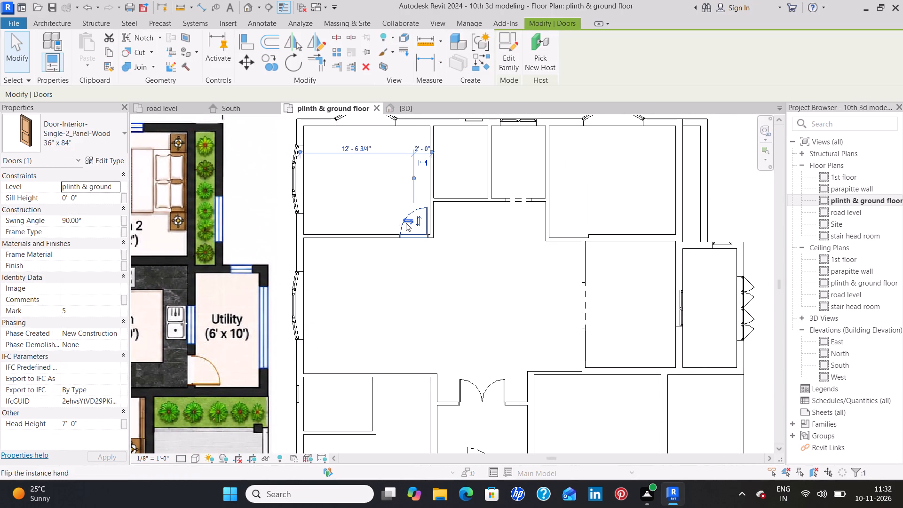
text(cs)
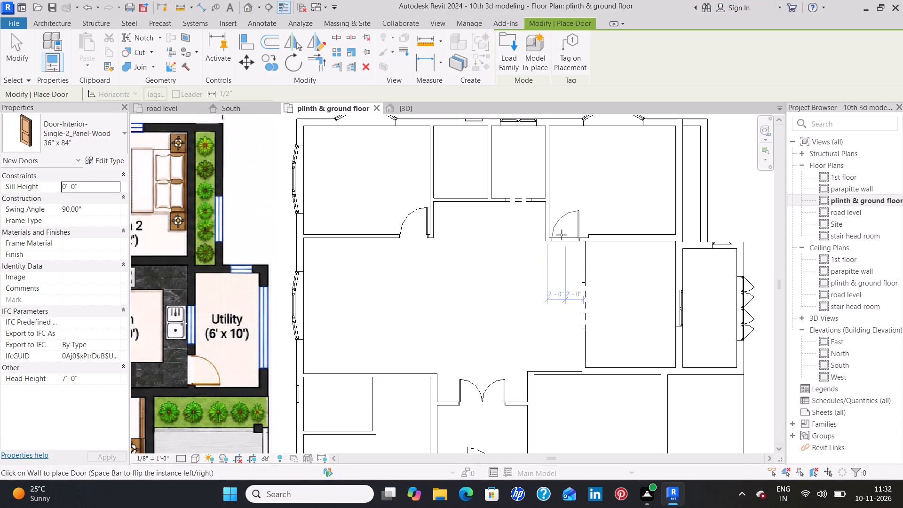
key(space)
scroll(562, 235, up, 7)
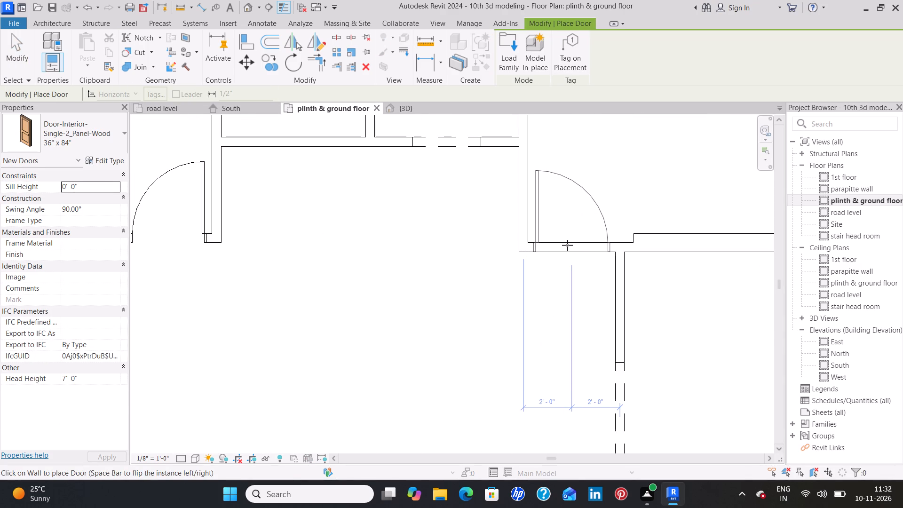
click(567, 245)
Place the 36" x 84" two-panel door in the southeast bedroom's north wall, swinging inward, 2'-2" from its west wall.
middle_drag(467, 392, 483, 270)
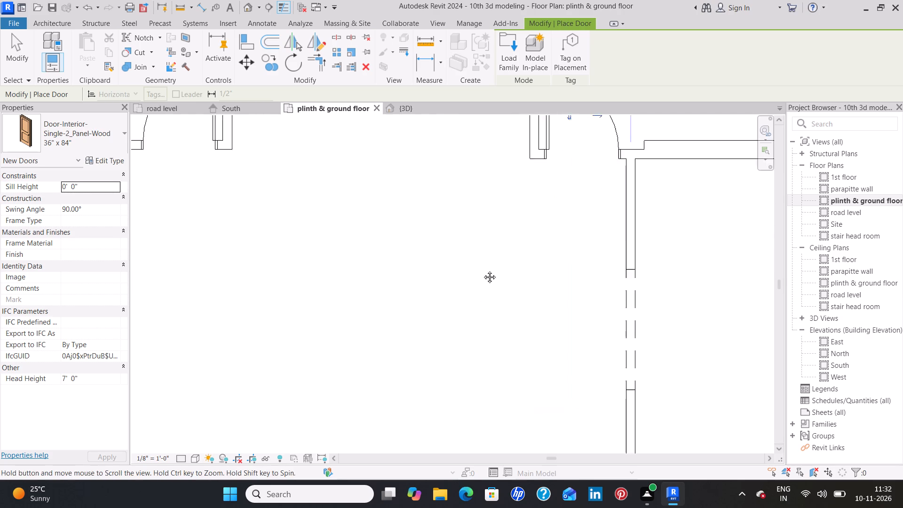
middle_drag(483, 270, 483, 262)
scroll(483, 246, down, 2)
middle_drag(538, 419, 517, 283)
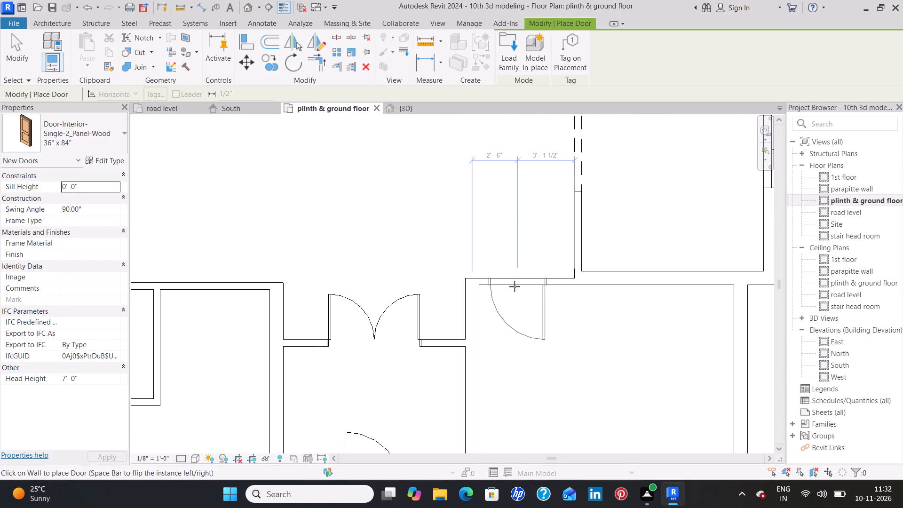
key(space)
scroll(511, 287, up, 5)
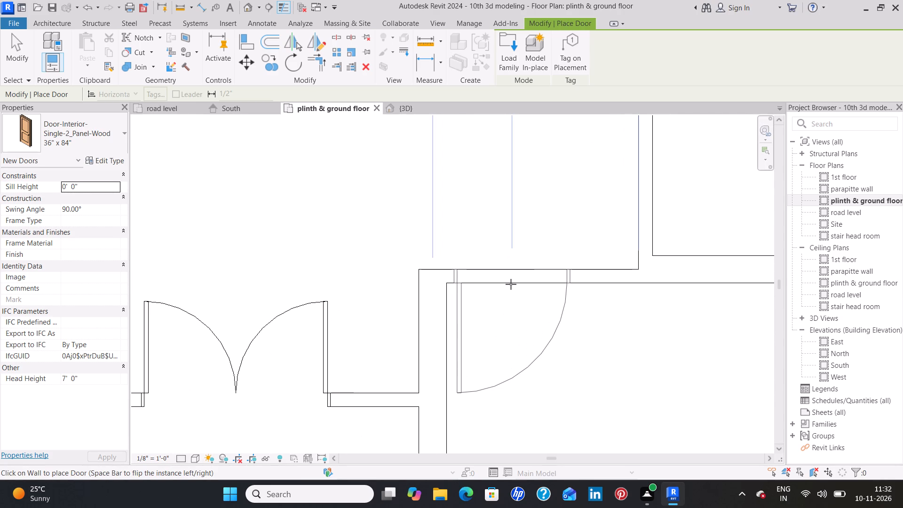
click(511, 284)
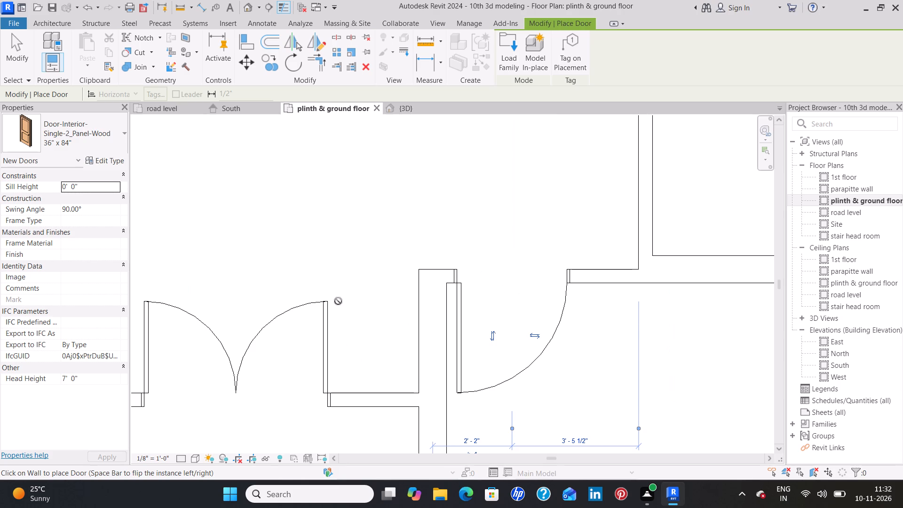
Place the 36" x 84" two-panel door in the southwest bedroom's north wall, swinging inward, 2'-2" from its east wall.
scroll(338, 287, down, 7)
middle_drag(341, 281, 617, 275)
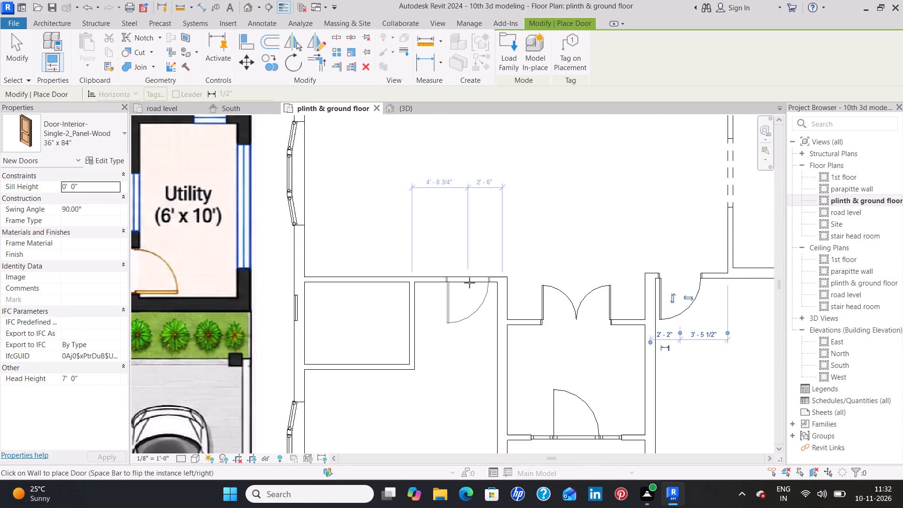
key(space)
scroll(470, 282, up, 5)
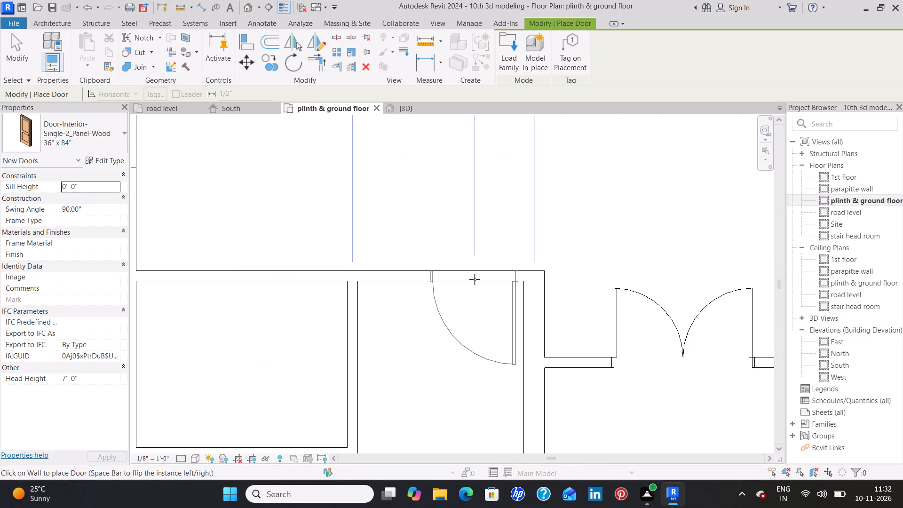
click(475, 281)
Place a 34" x 84" Single-Flush door in the kitchen–utility wall, swinging into the utility, 2'-0" from the utility's south wall.
scroll(464, 380, down, 9)
scroll(556, 257, down, 2)
middle_drag(556, 257, 499, 283)
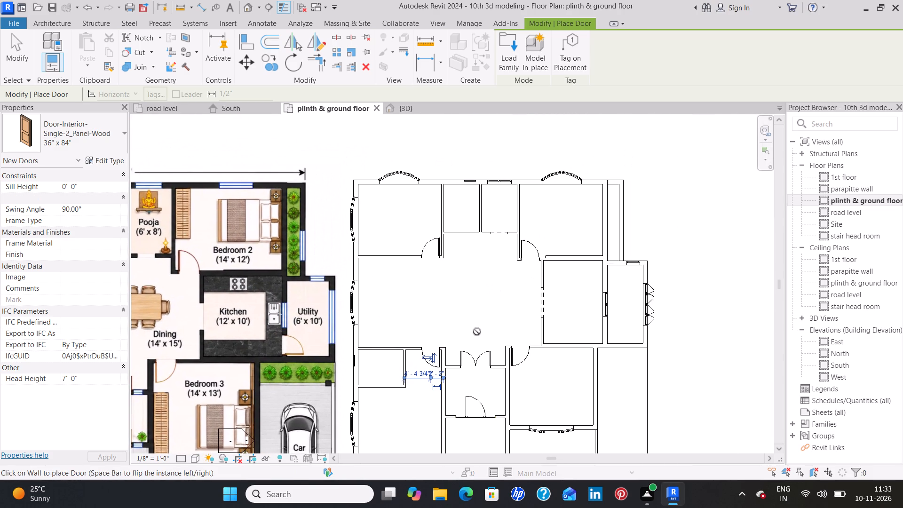
key(Escape)
scroll(487, 308, down, 1)
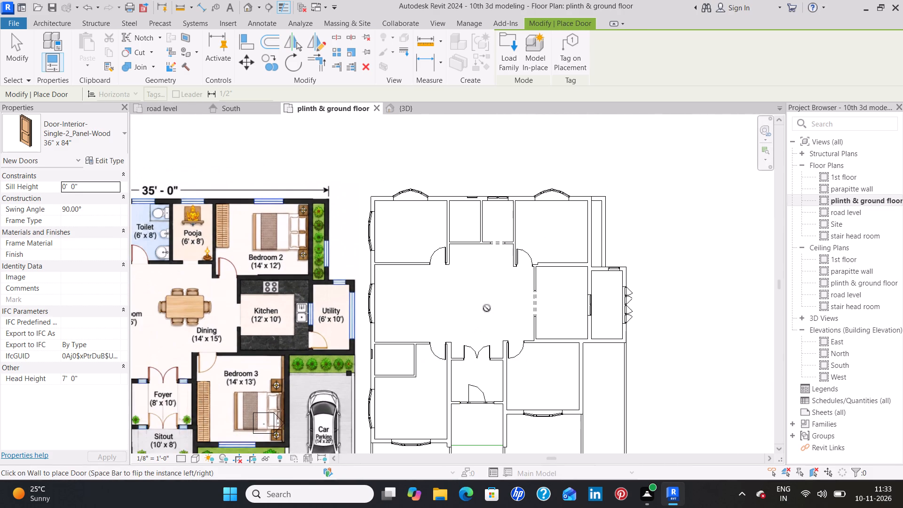
middle_drag(484, 309, 478, 276)
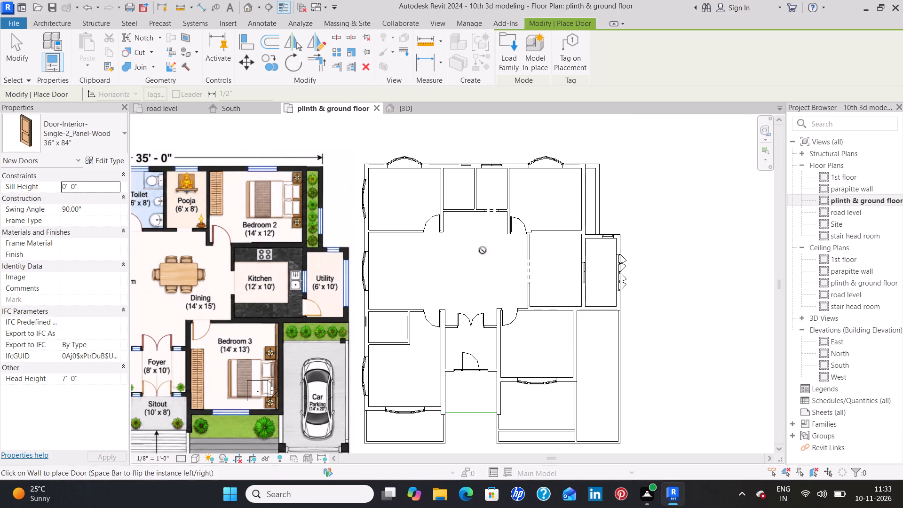
click(98, 138)
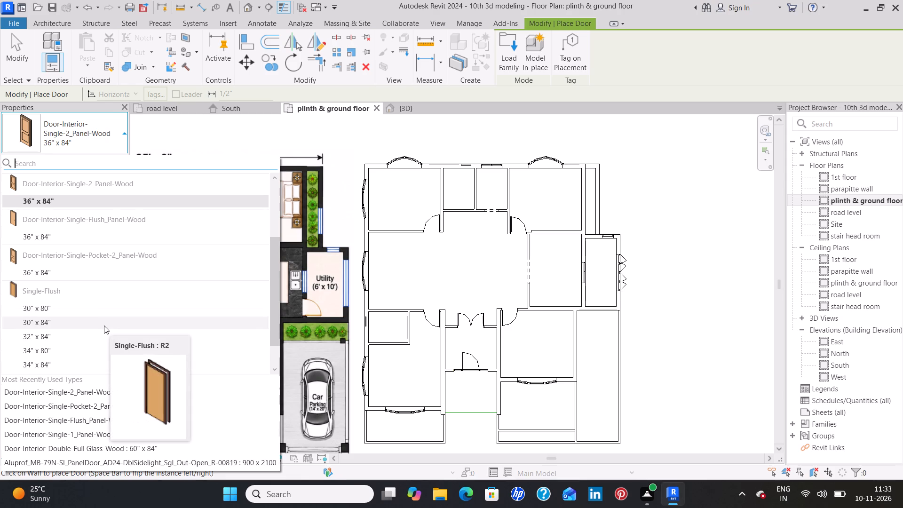
click(90, 362)
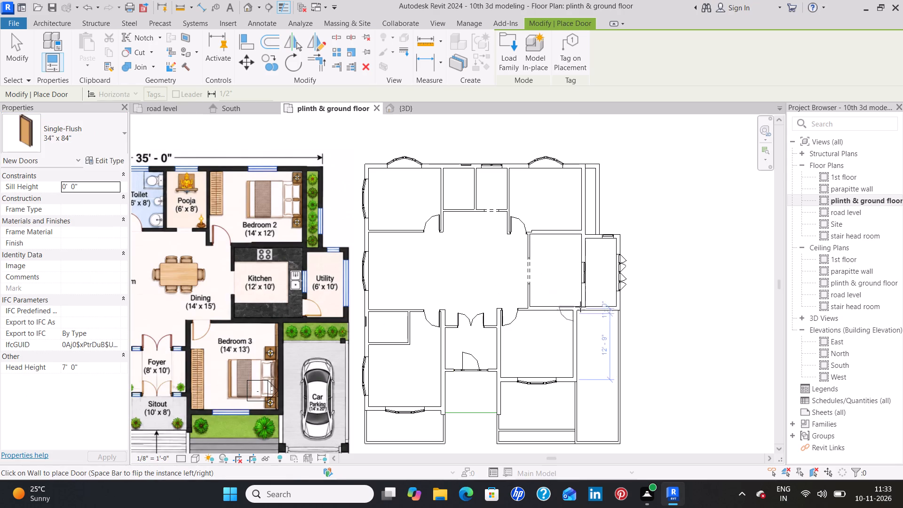
scroll(586, 302, up, 7)
scroll(584, 291, down, 2)
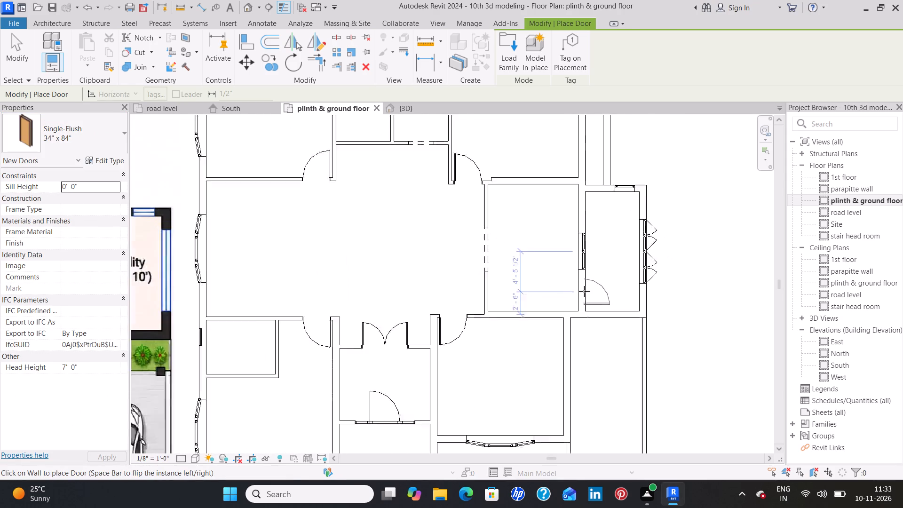
scroll(584, 291, down, 2)
scroll(582, 286, up, 8)
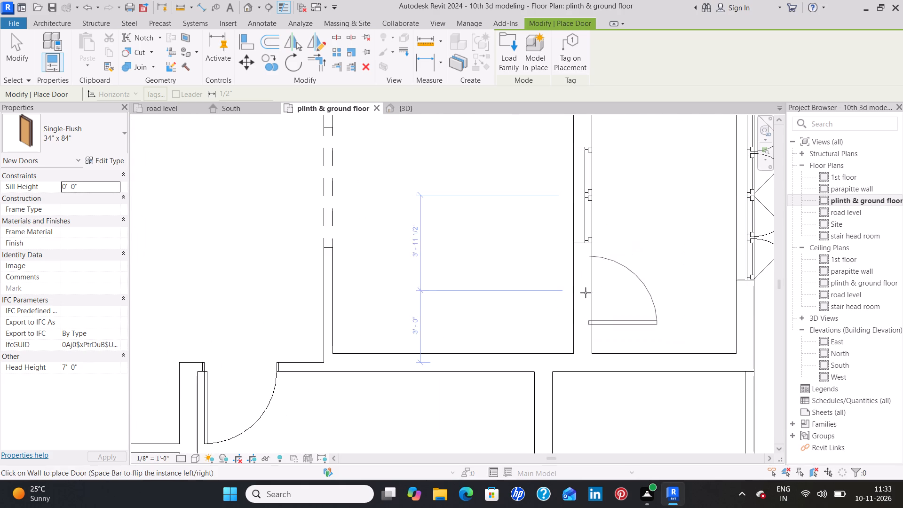
click(597, 315)
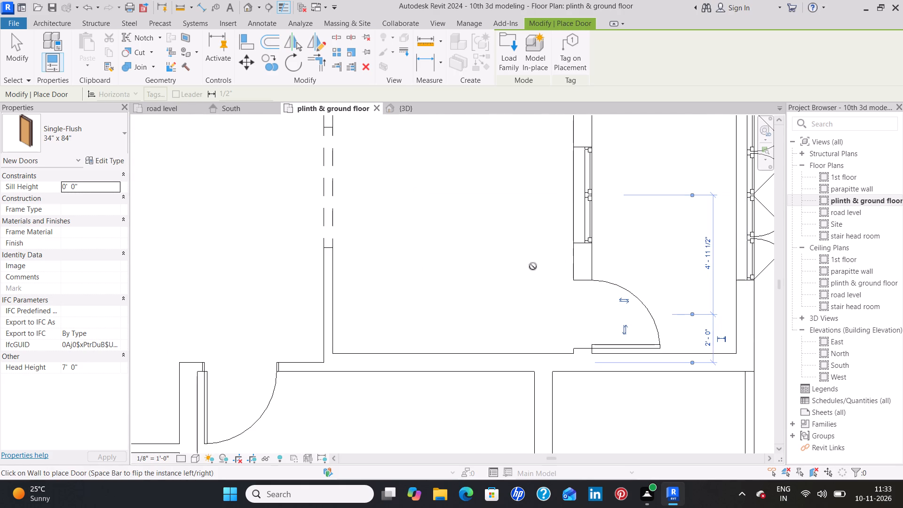
key(Escape)
key(Escape)
Nudge the 48" x 24" awning window in the kitchen–utility wall south until its centre is 4'-4 1/2" from the door's centre.
click(580, 240)
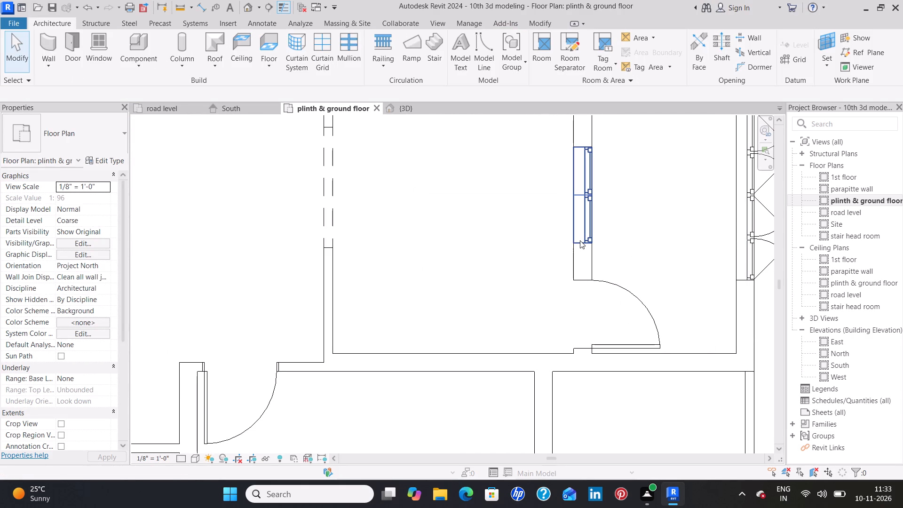
key(Down)
key(Down)
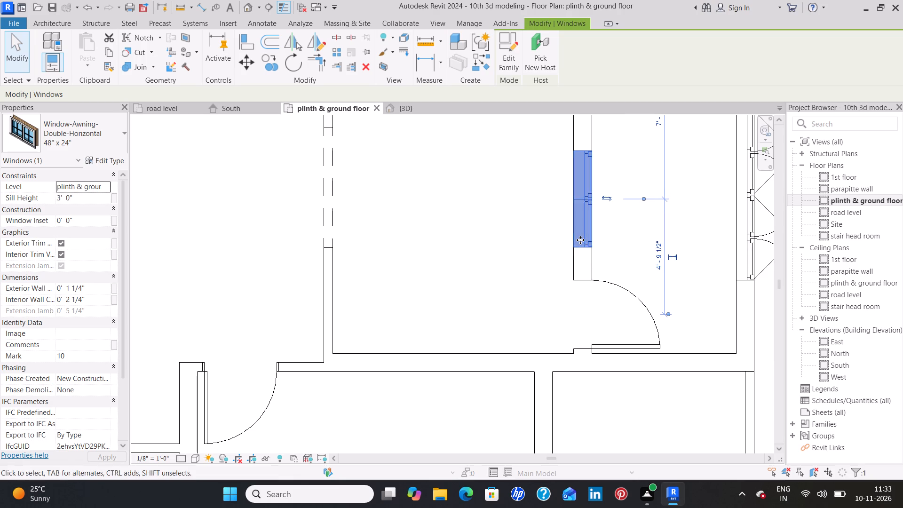
key(Down)
key(Down)
key(Down)
key(Down)
key(Down)
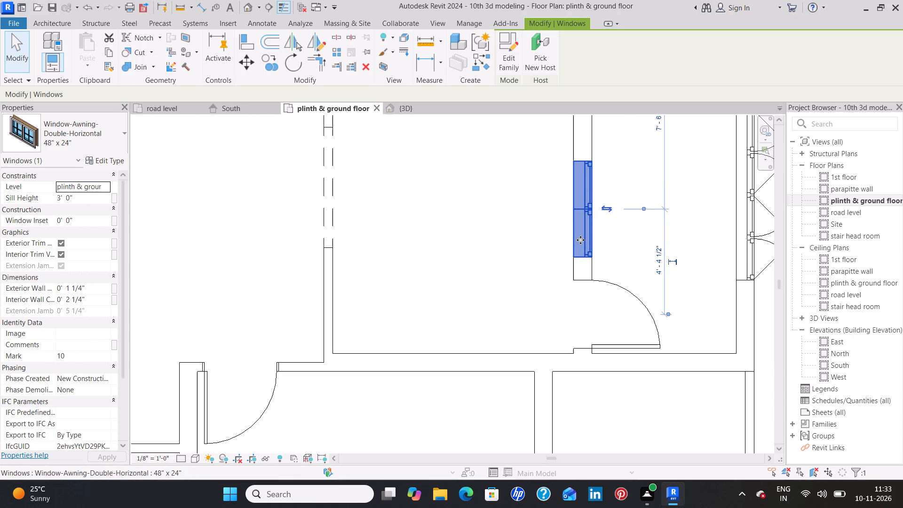
click(526, 265)
Place a 30" x 84" Single-Flush door in the north toilet's south wall, swinging inward, 1'-9" from its west wall.
scroll(526, 265, down, 8)
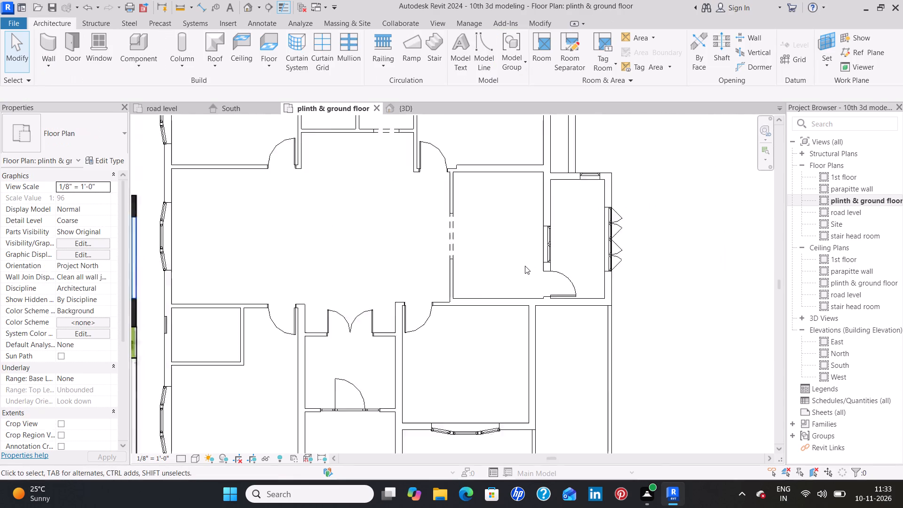
scroll(525, 266, down, 2)
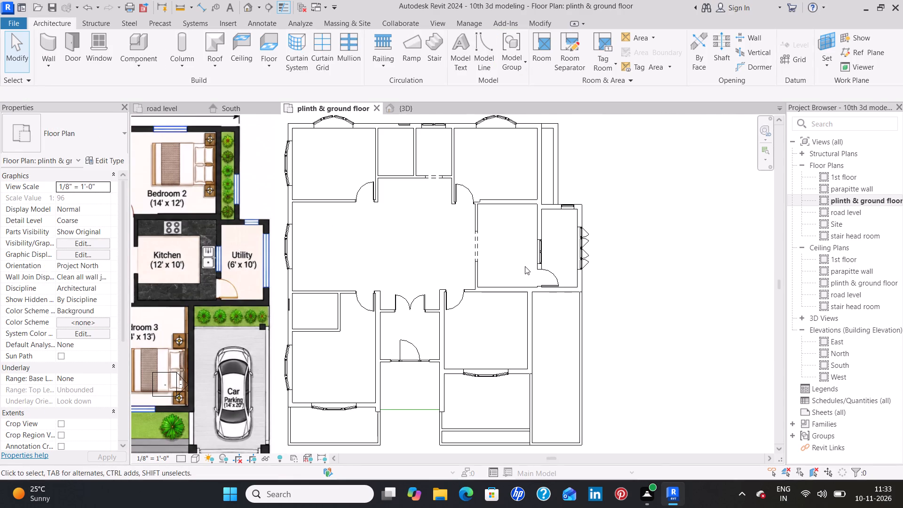
middle_drag(518, 240, 515, 210)
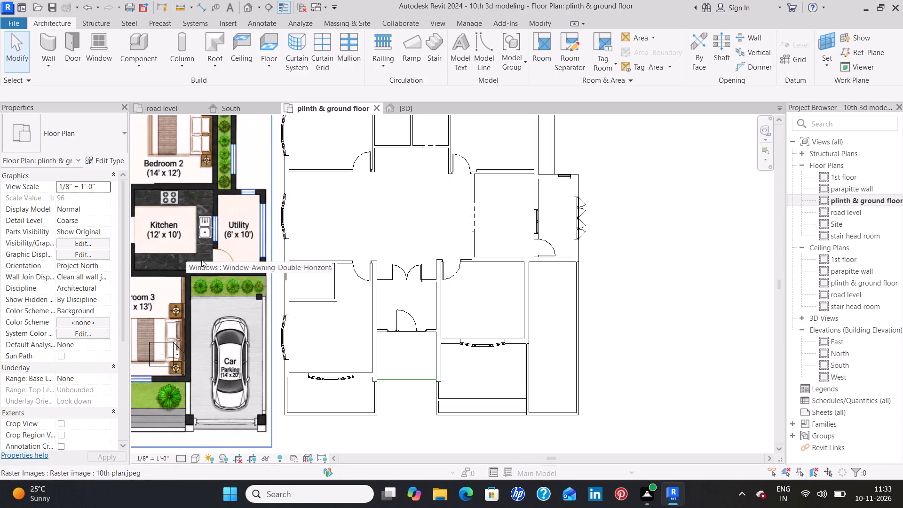
scroll(400, 221, down, 1)
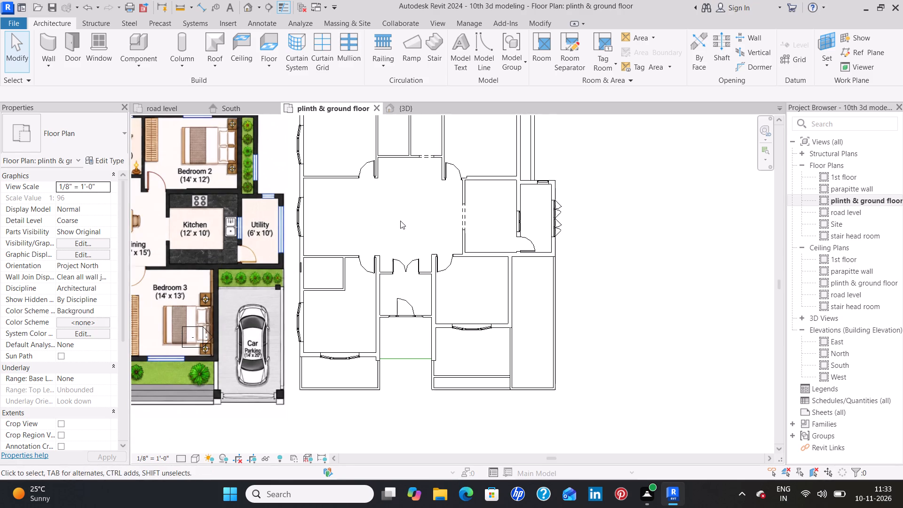
middle_drag(401, 219, 418, 226)
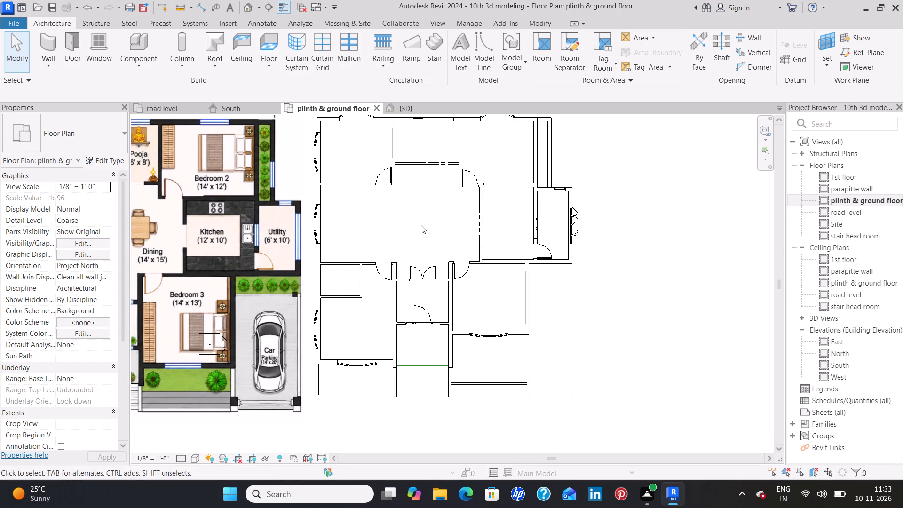
middle_drag(421, 224, 411, 245)
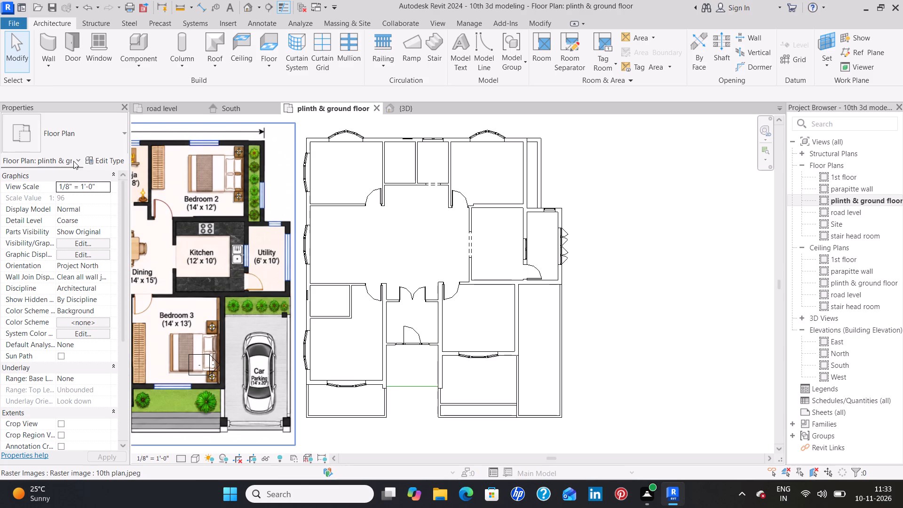
click(65, 57)
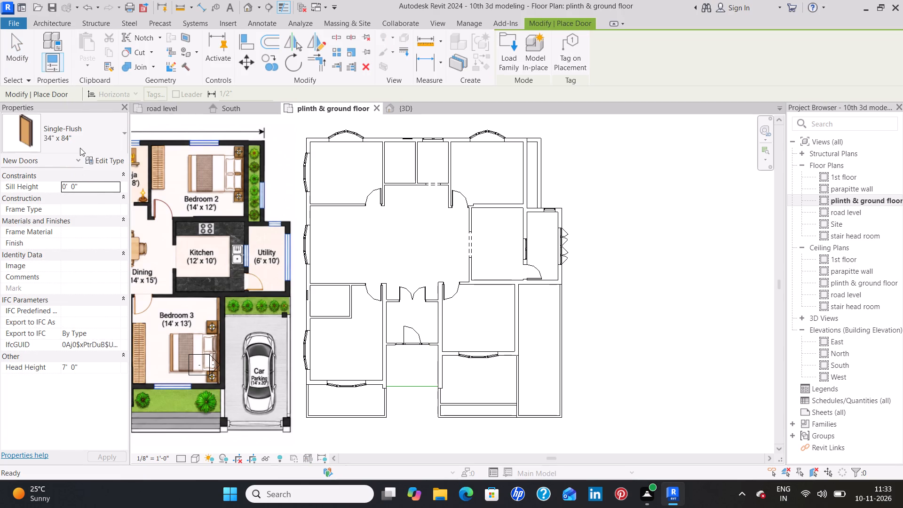
click(85, 135)
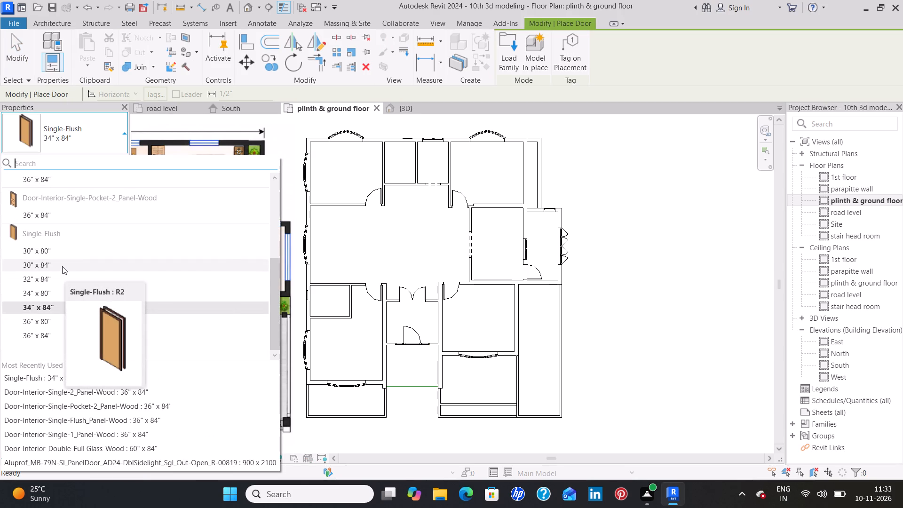
click(62, 266)
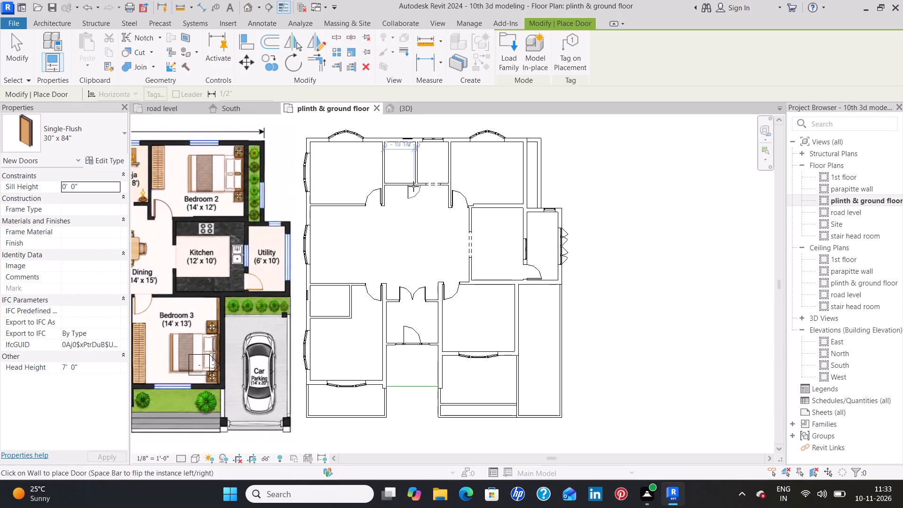
scroll(391, 185, up, 7)
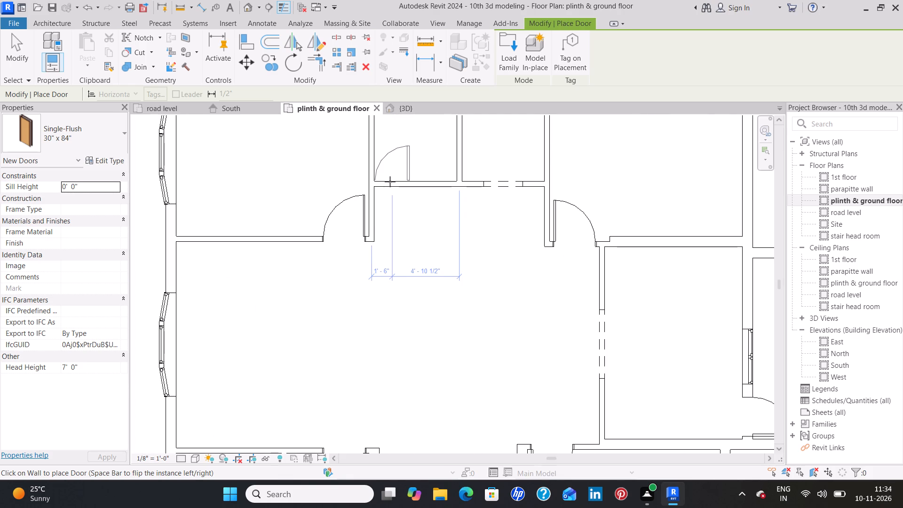
key(space)
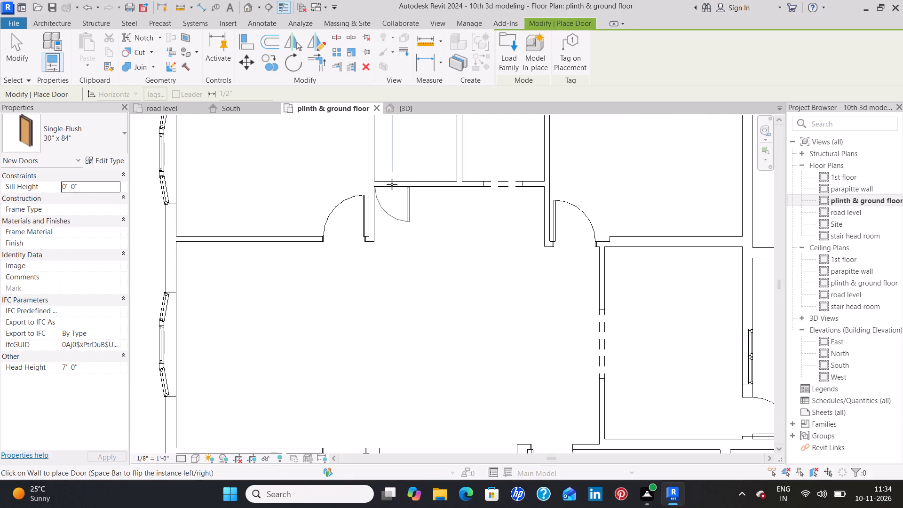
scroll(397, 184, up, 5)
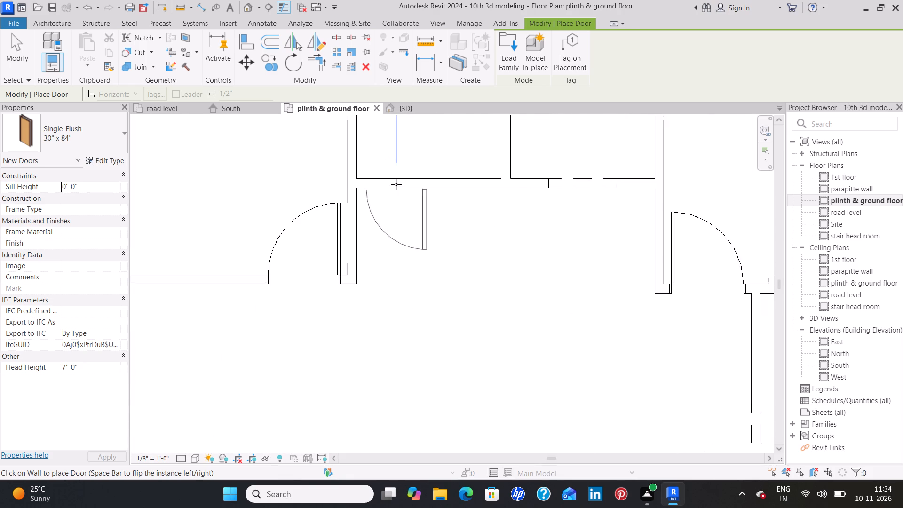
scroll(396, 184, up, 2)
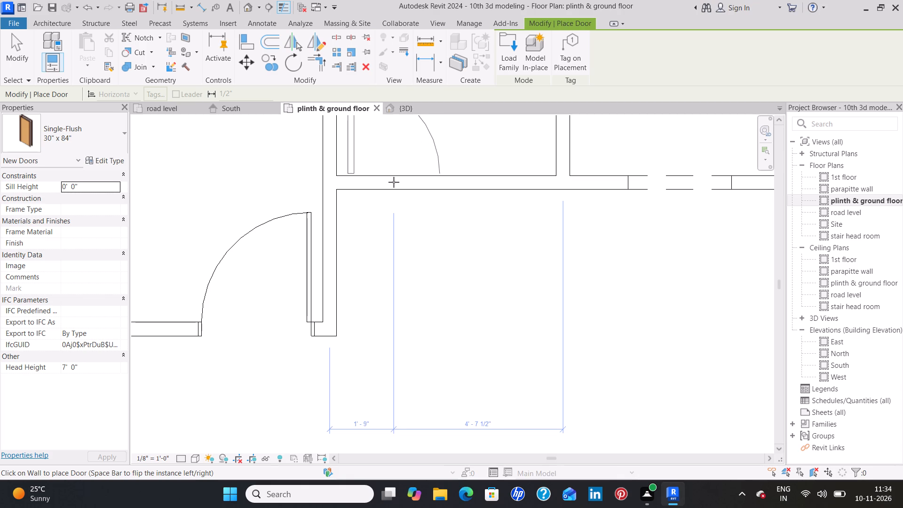
click(393, 183)
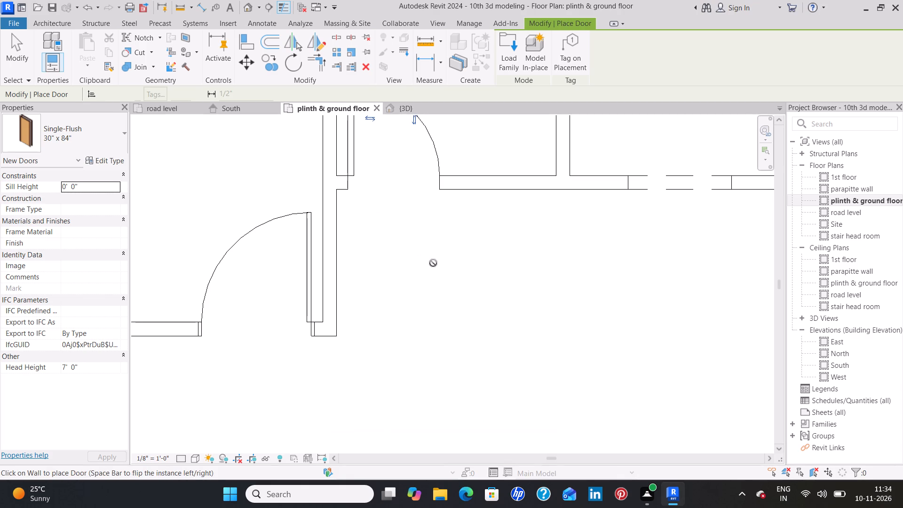
Place the 30" x 84" Single-Flush door in the southwest toilet's east wall, swinging inward, 1'-8" from its south wall.
scroll(435, 262, down, 9)
middle_drag(414, 334, 416, 226)
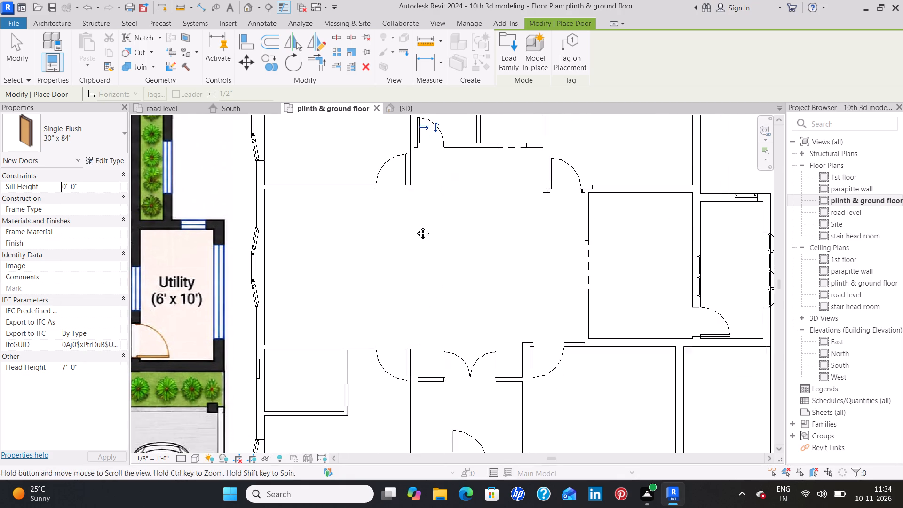
middle_drag(416, 226, 416, 226)
scroll(344, 382, down, 4)
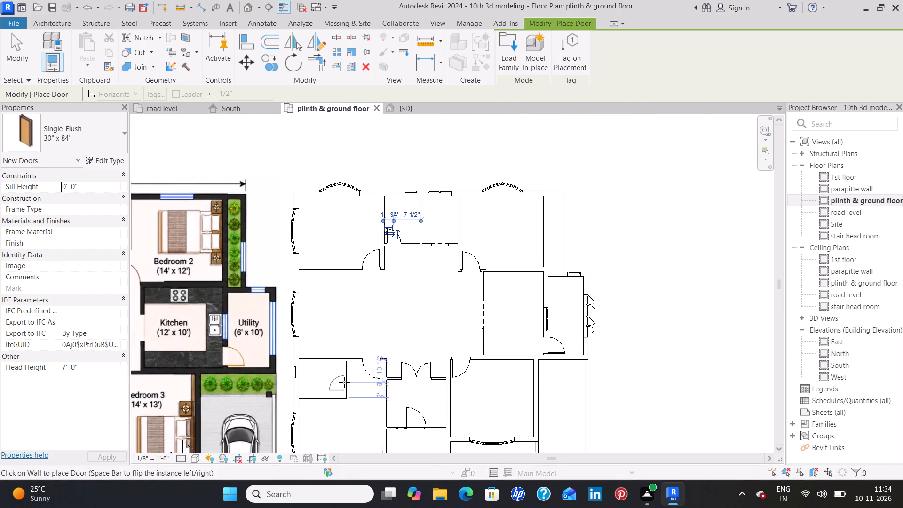
scroll(344, 382, down, 5)
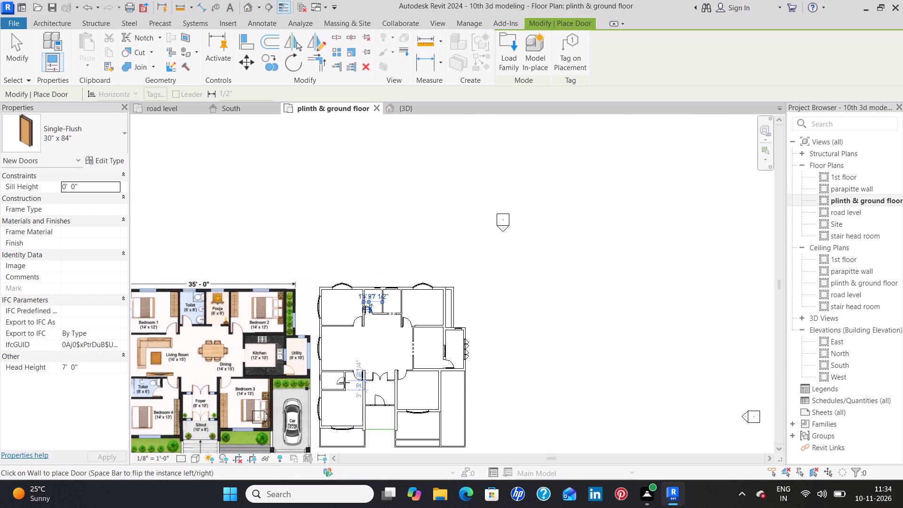
scroll(342, 382, up, 14)
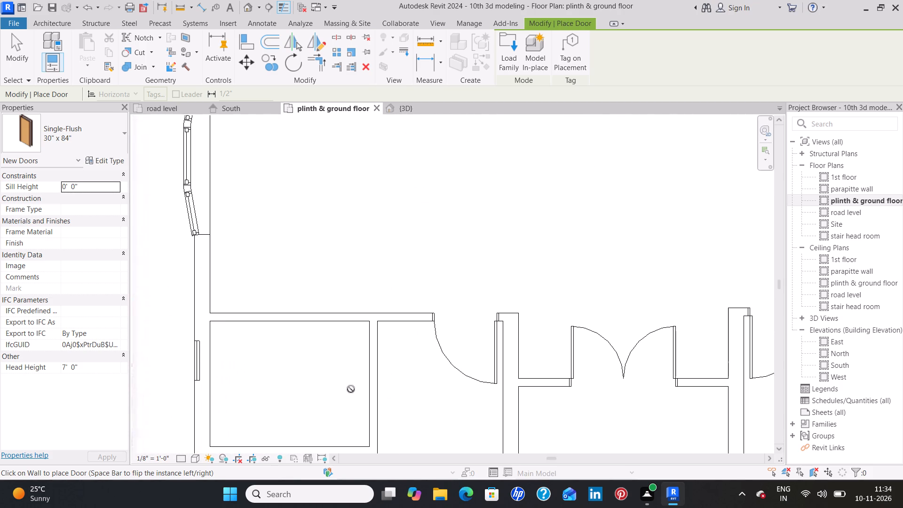
middle_drag(351, 389, 346, 229)
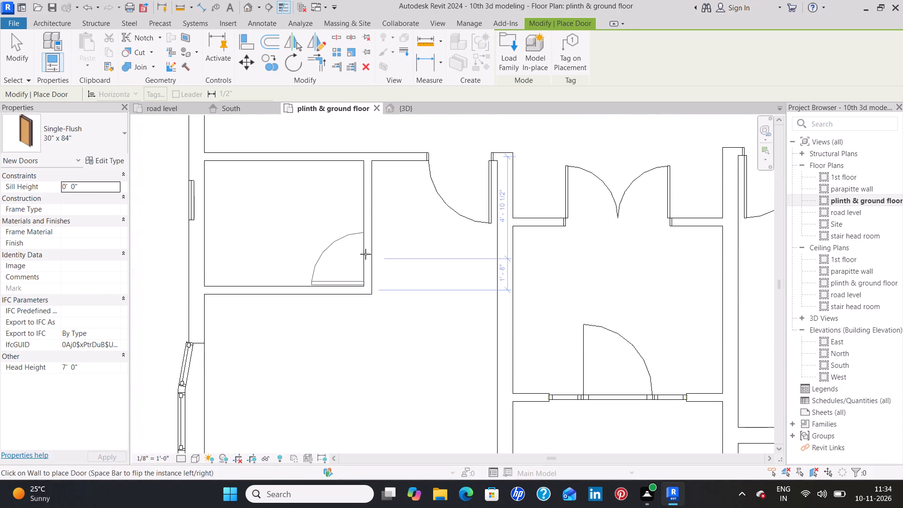
scroll(365, 254, up, 3)
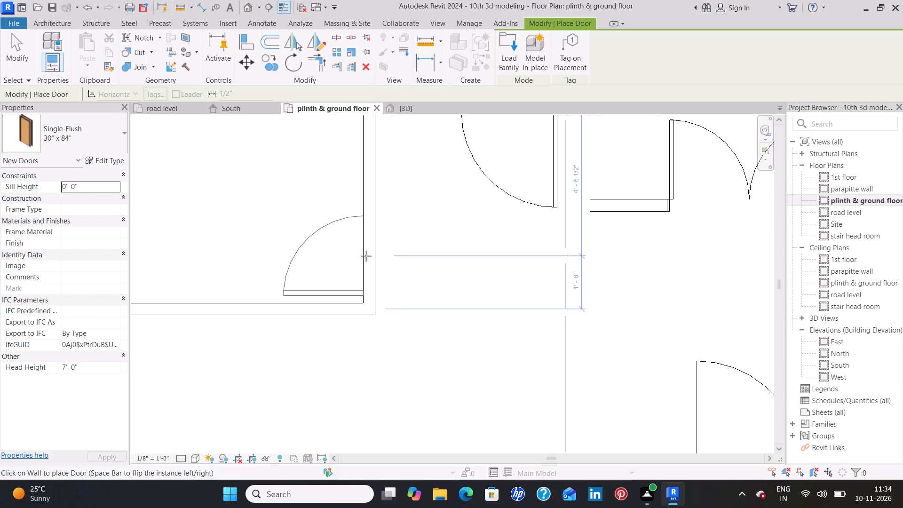
click(366, 256)
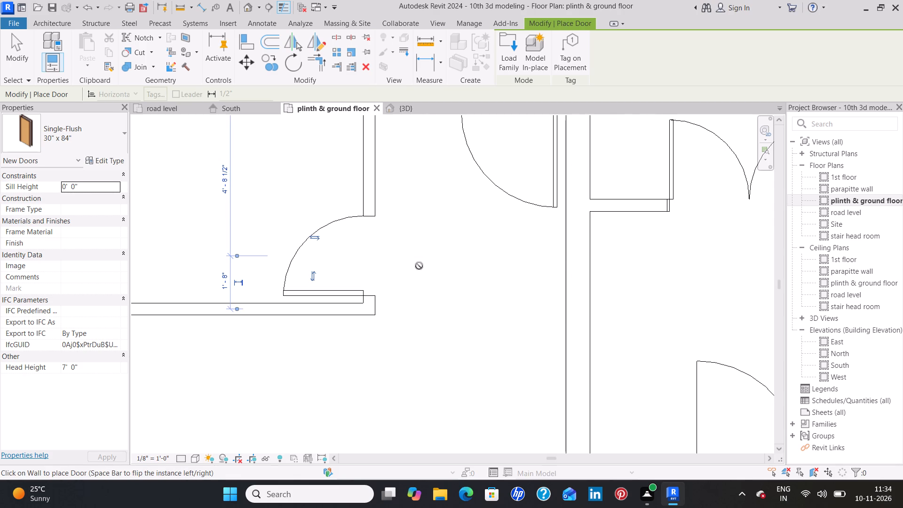
key(Escape)
key(Escape)
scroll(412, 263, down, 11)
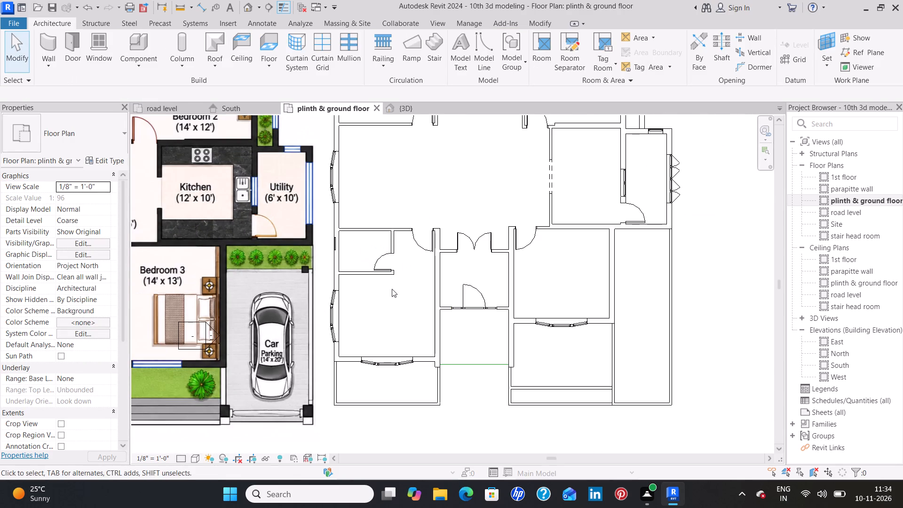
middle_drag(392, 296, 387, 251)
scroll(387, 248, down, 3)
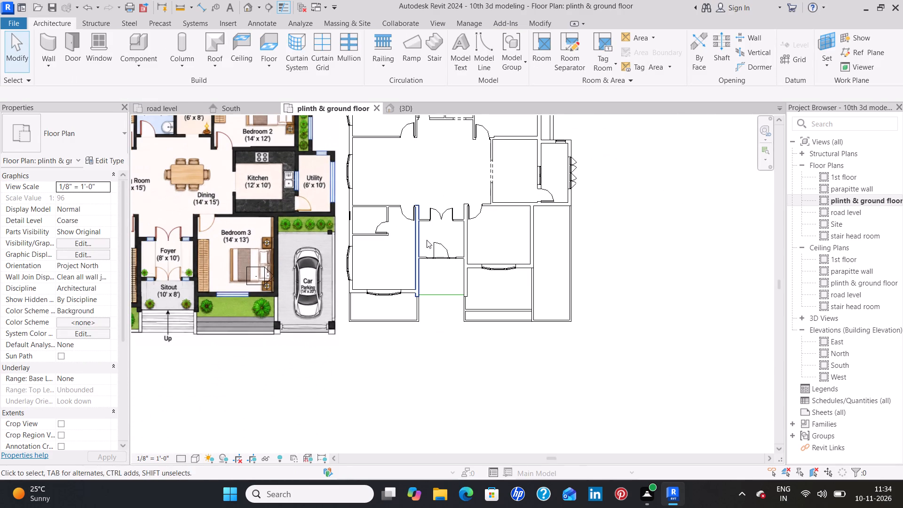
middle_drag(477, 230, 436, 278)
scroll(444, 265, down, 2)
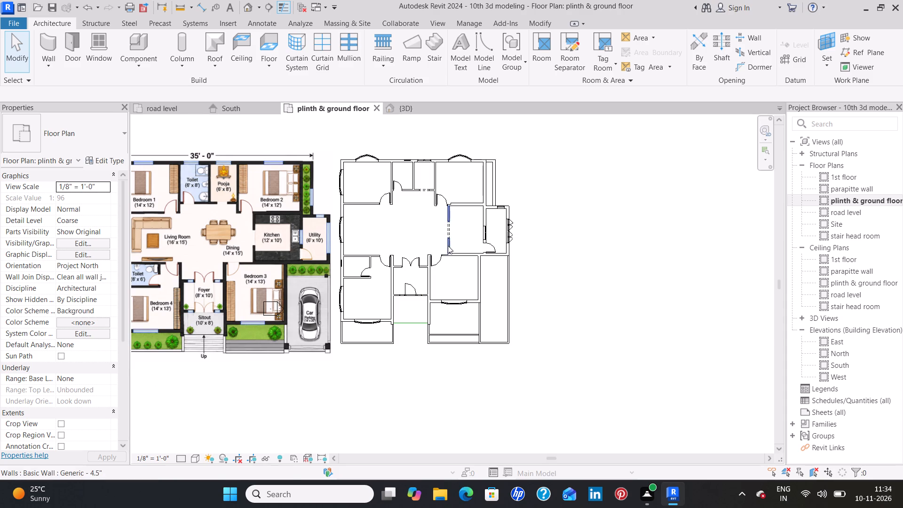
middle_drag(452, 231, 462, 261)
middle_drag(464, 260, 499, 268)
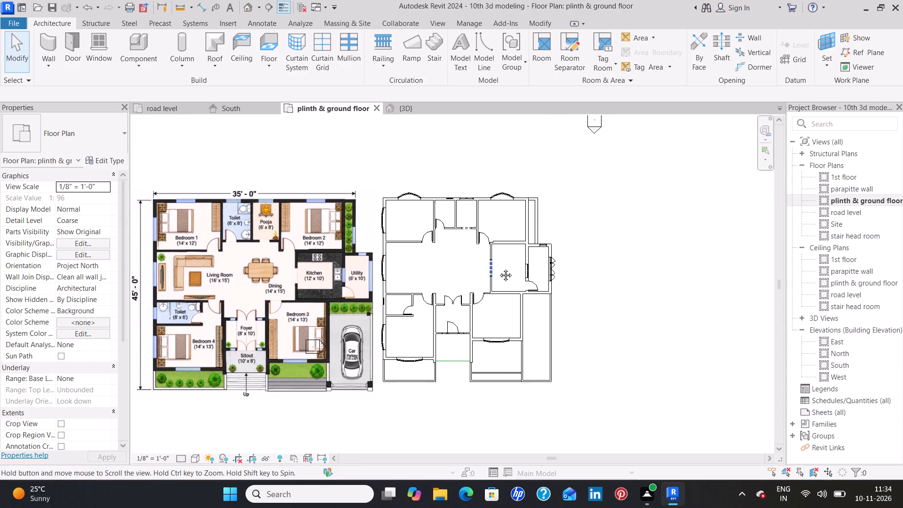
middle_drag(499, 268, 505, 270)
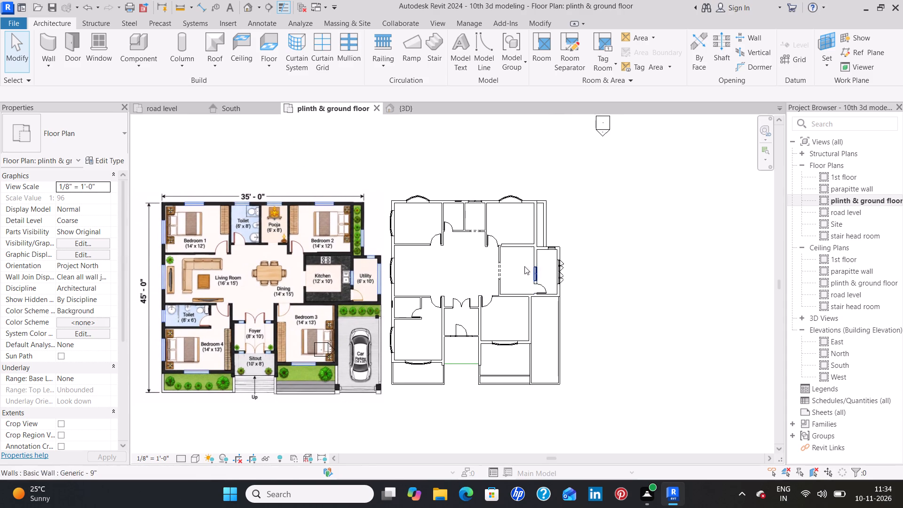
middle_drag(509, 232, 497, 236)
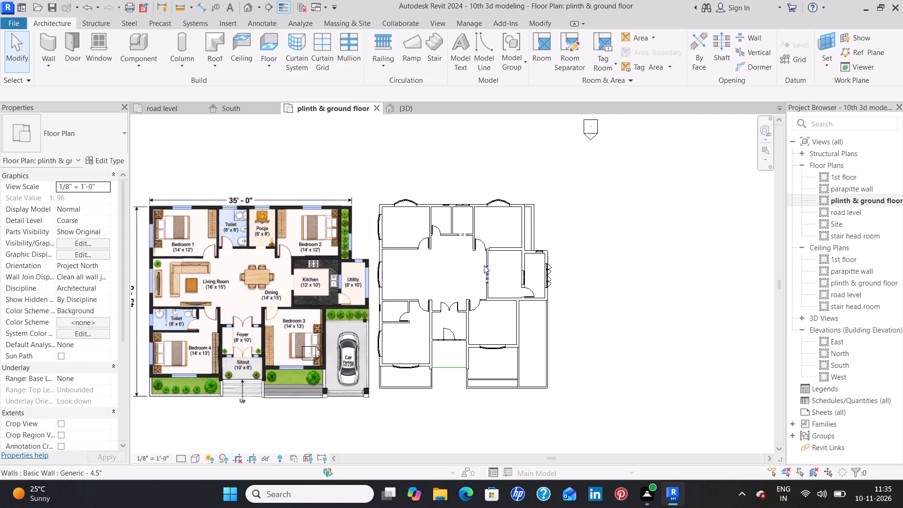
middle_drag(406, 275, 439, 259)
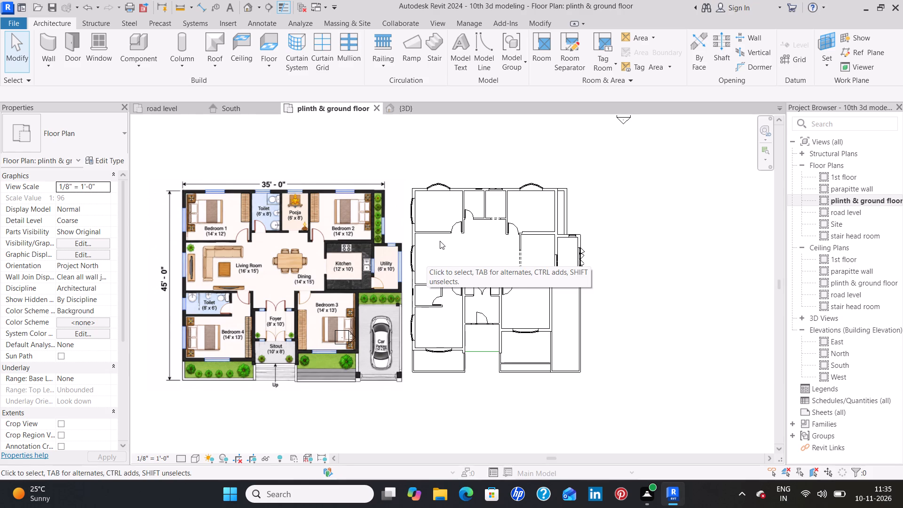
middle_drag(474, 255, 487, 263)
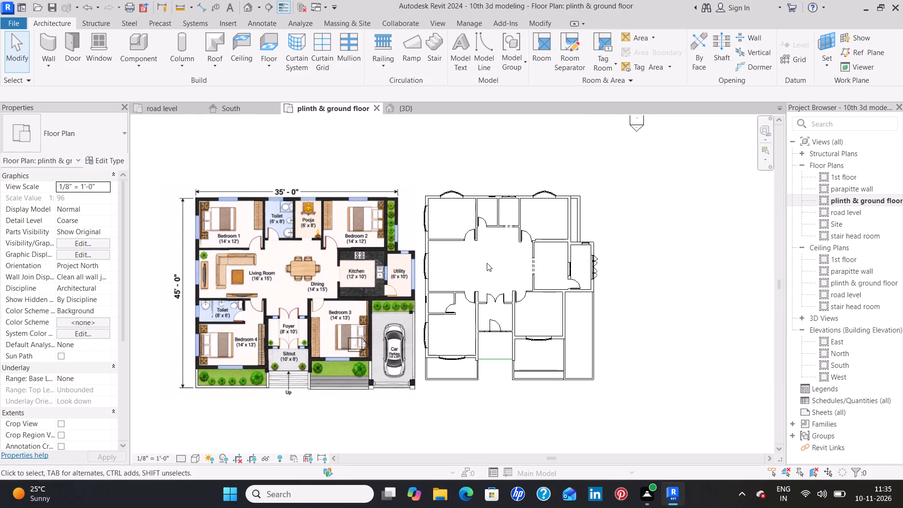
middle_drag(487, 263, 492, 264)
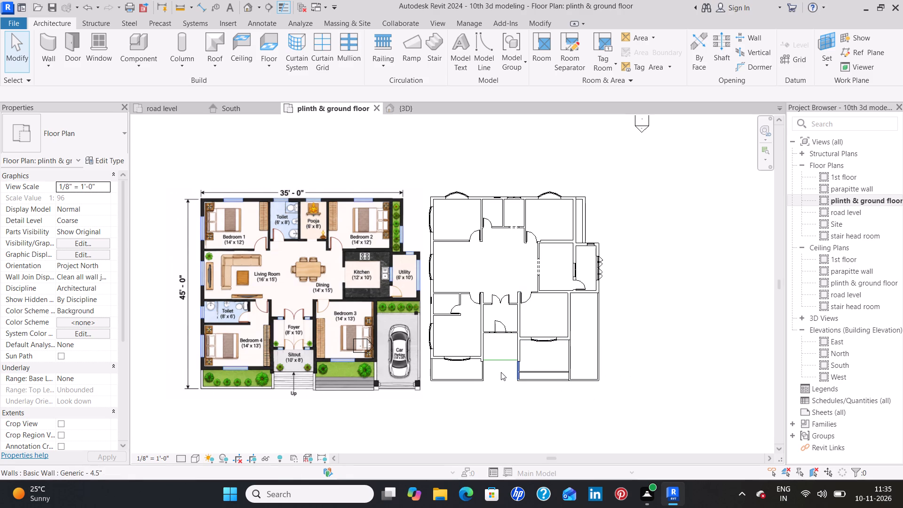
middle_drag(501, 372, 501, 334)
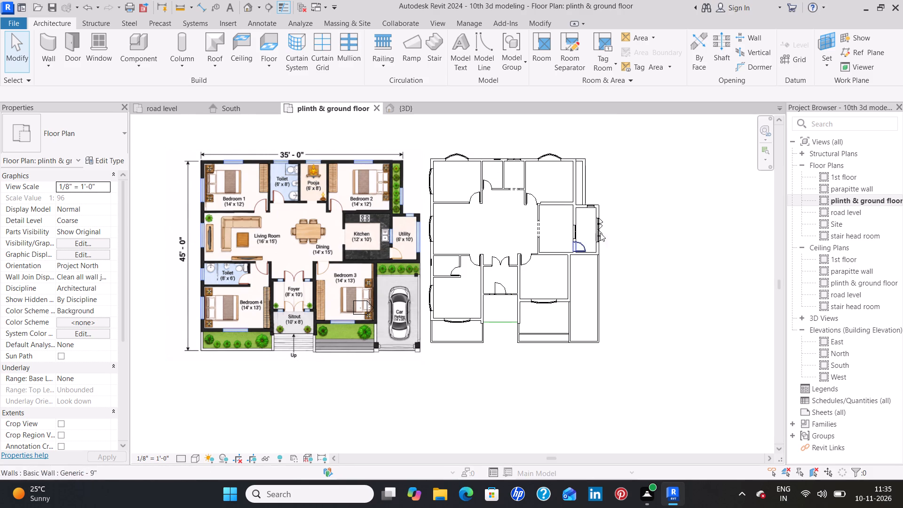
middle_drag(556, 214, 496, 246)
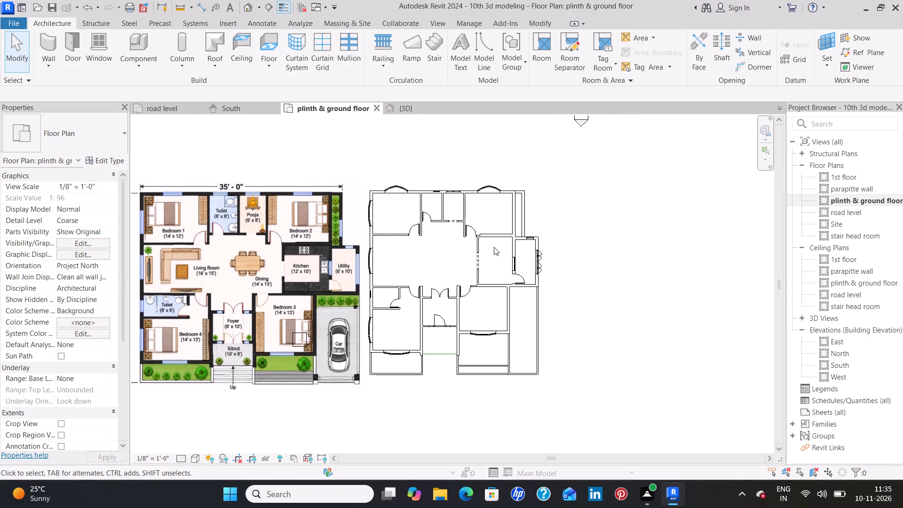
Load the Base Cabinet-Corner Unit-Square family from the Casework Base Cabinets library for placement in the kitchen.
scroll(494, 247, up, 4)
middle_drag(500, 237, 464, 273)
scroll(464, 274, up, 4)
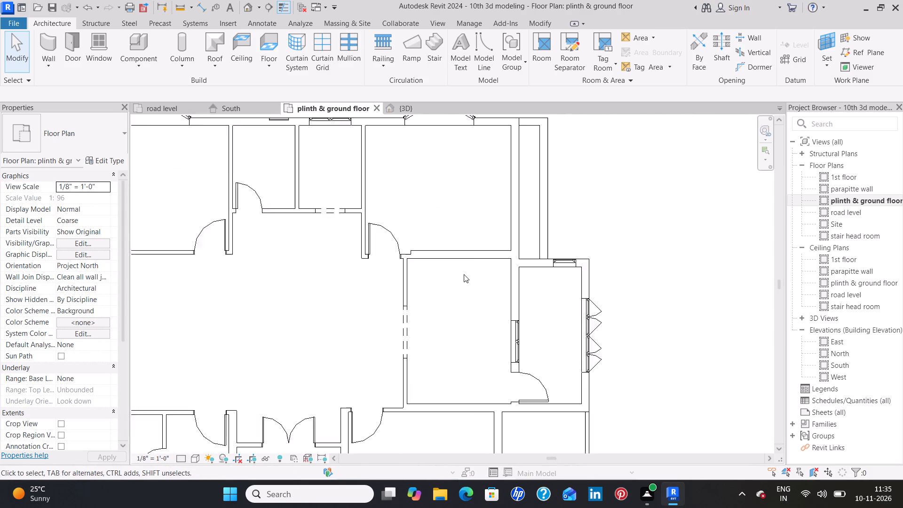
scroll(464, 274, up, 2)
middle_drag(467, 310, 462, 258)
scroll(462, 258, up, 2)
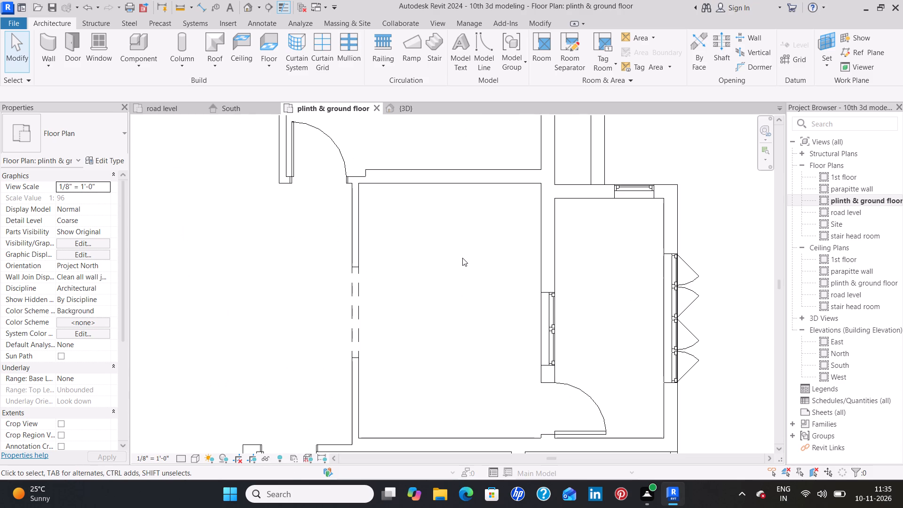
middle_drag(462, 258, 462, 239)
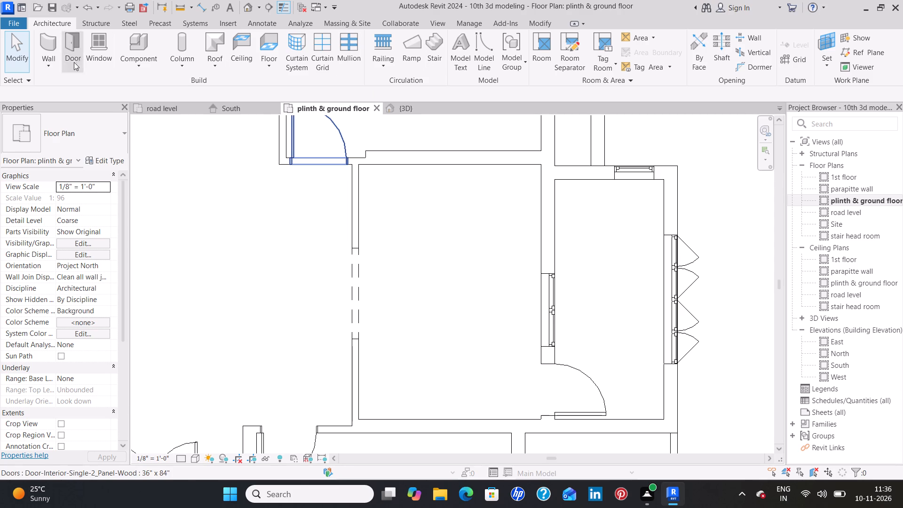
click(140, 46)
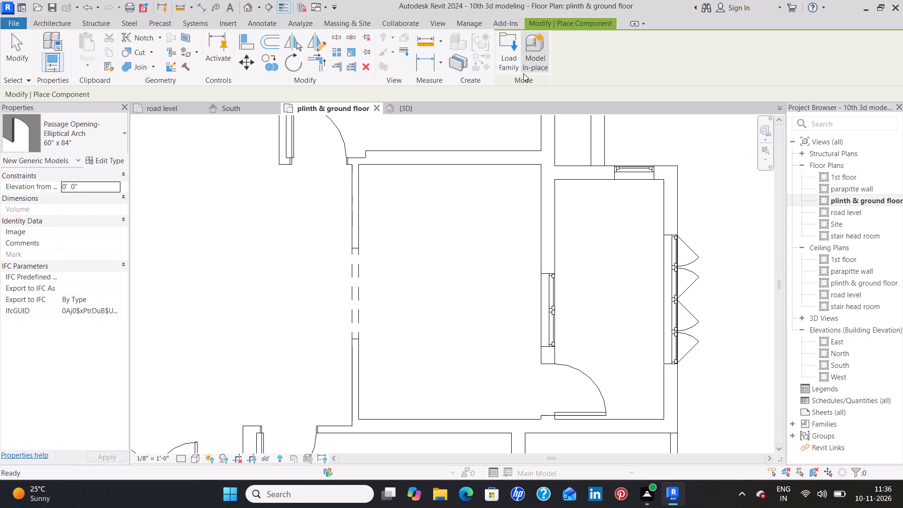
click(507, 67)
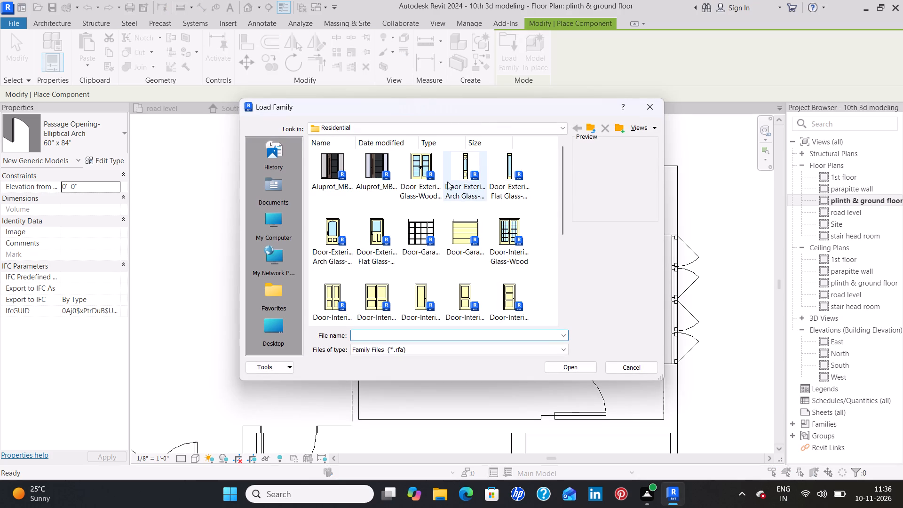
click(594, 123)
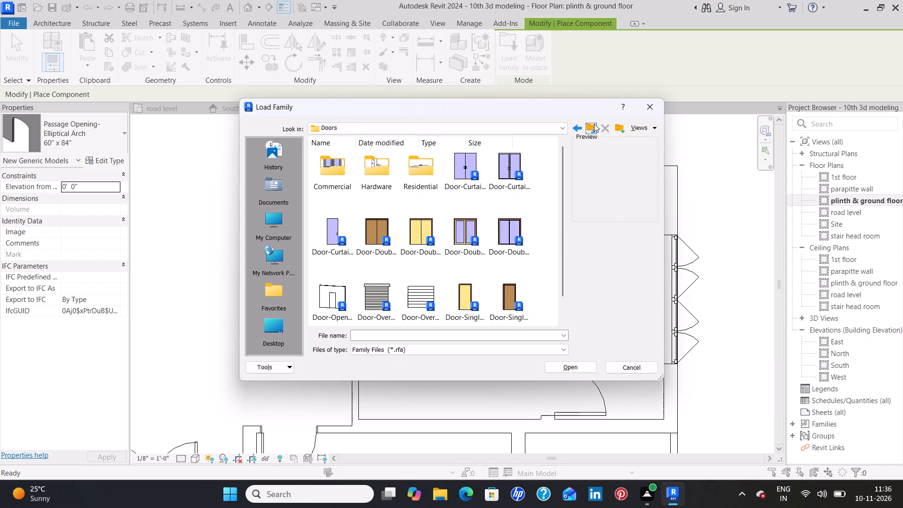
click(594, 124)
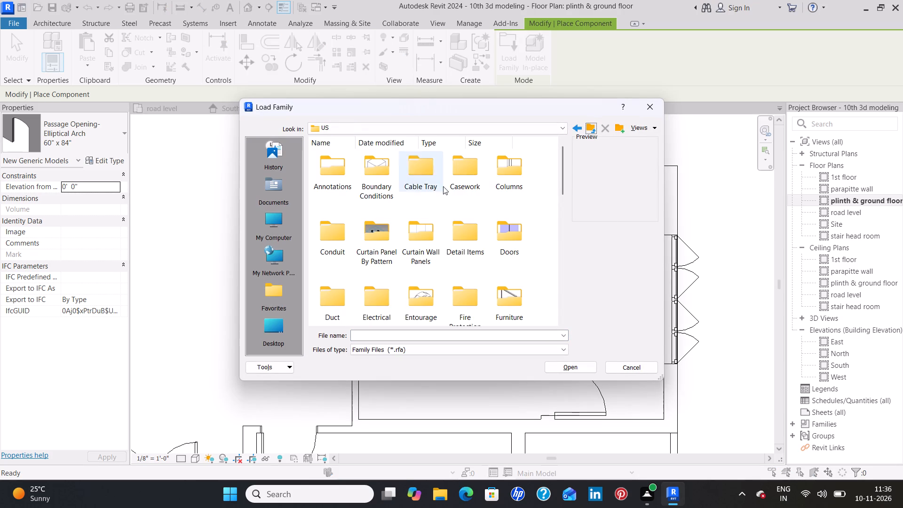
double_click(462, 179)
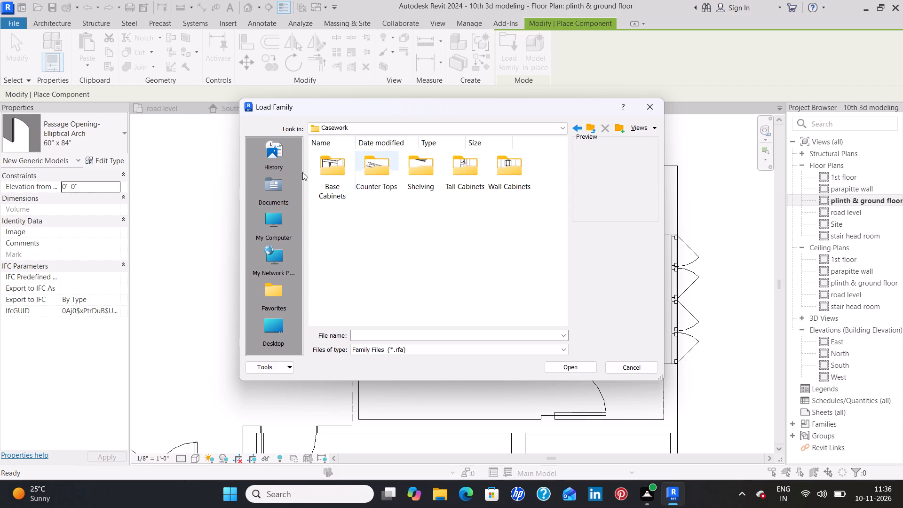
double_click(324, 175)
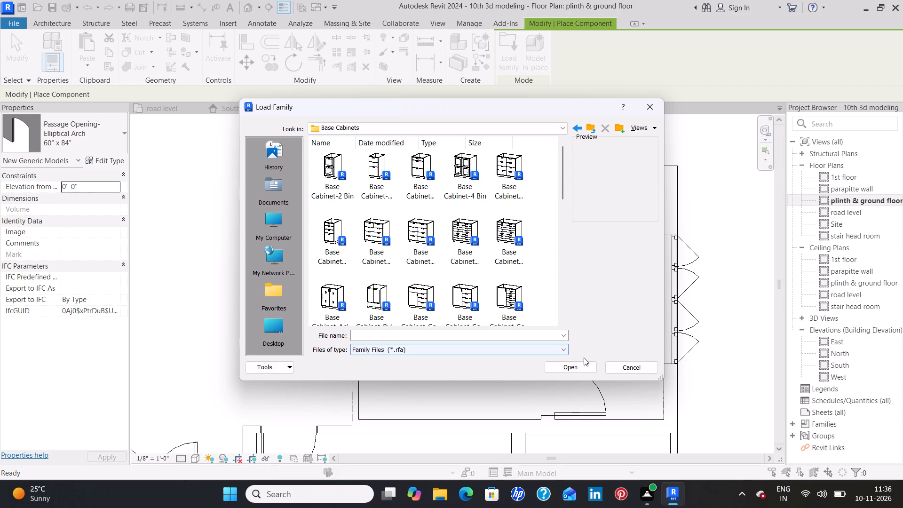
scroll(462, 225, down, 4)
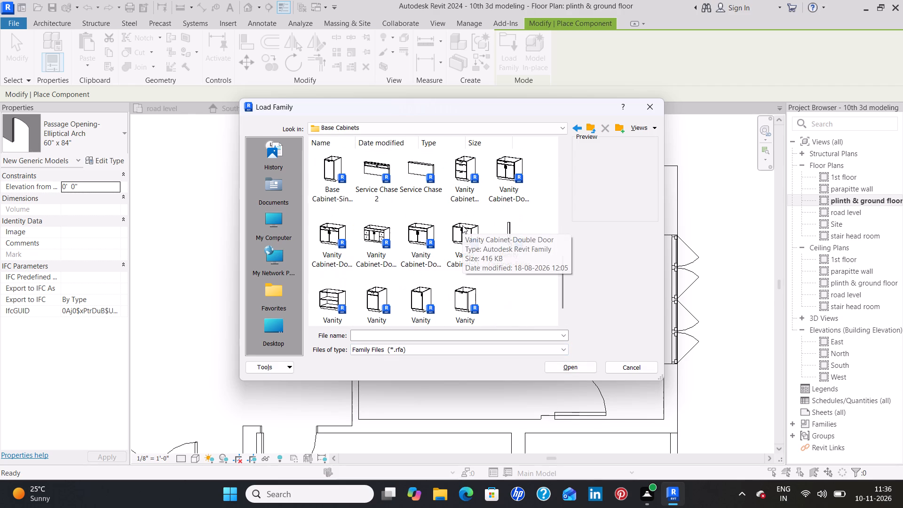
scroll(462, 225, up, 2)
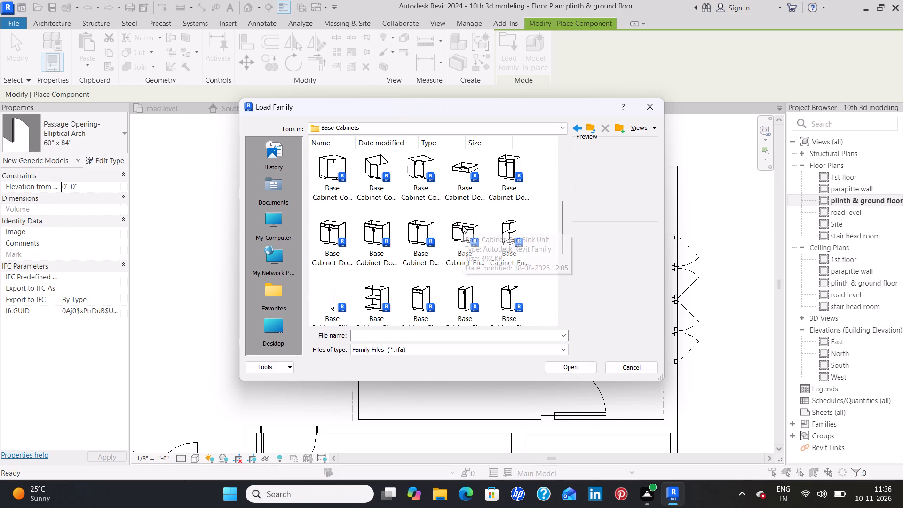
click(418, 162)
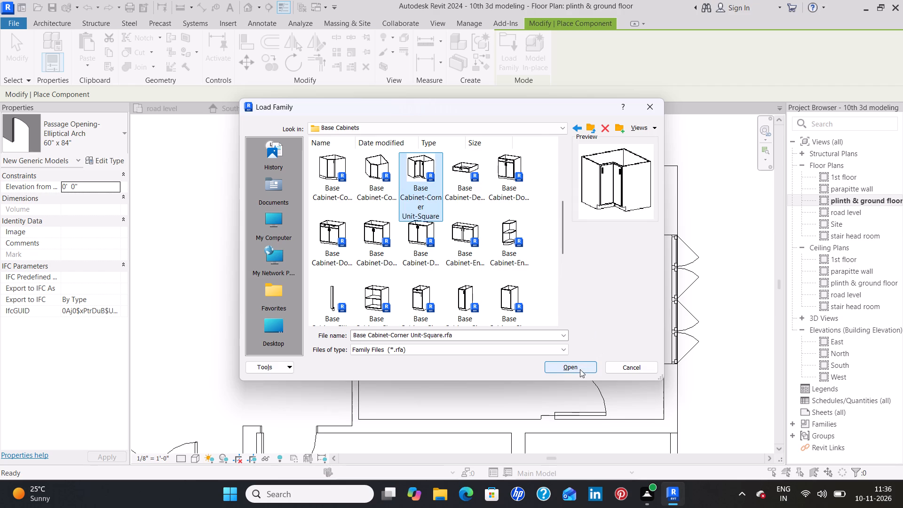
click(580, 369)
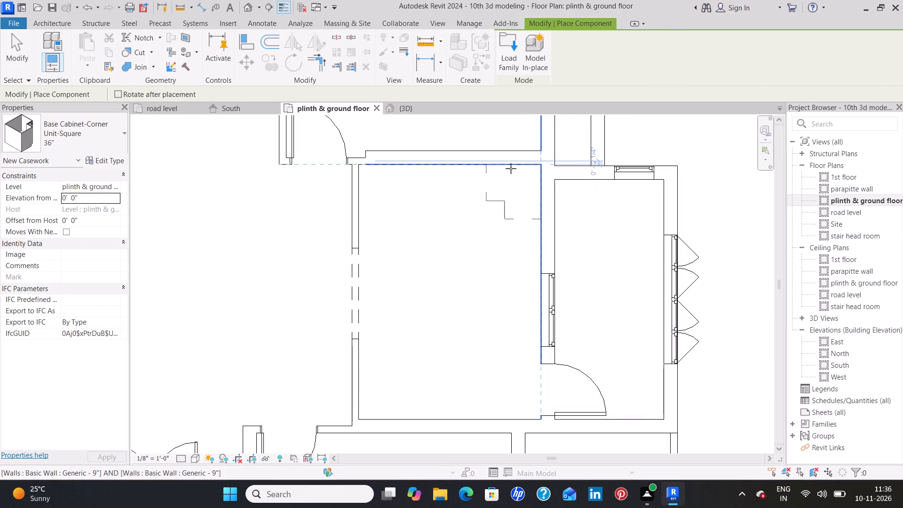
Place 36" Base Cabinet-Corner Unit-Square cabinets in the kitchen's northeast and northwest corners, rotating the northwest one to fit its corner.
click(511, 168)
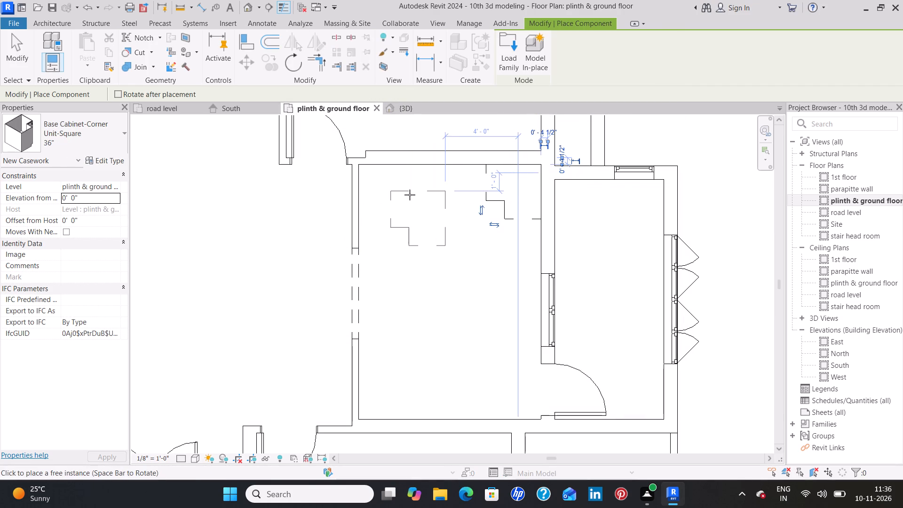
key(space)
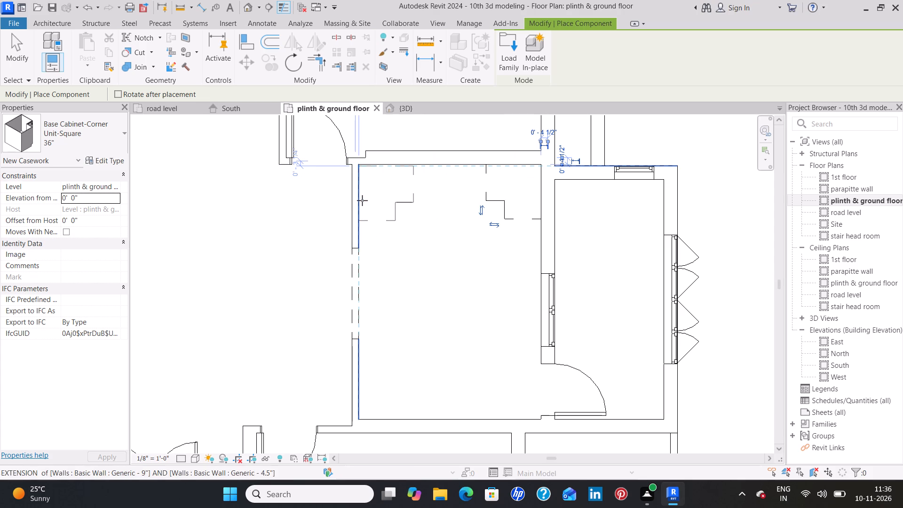
click(363, 199)
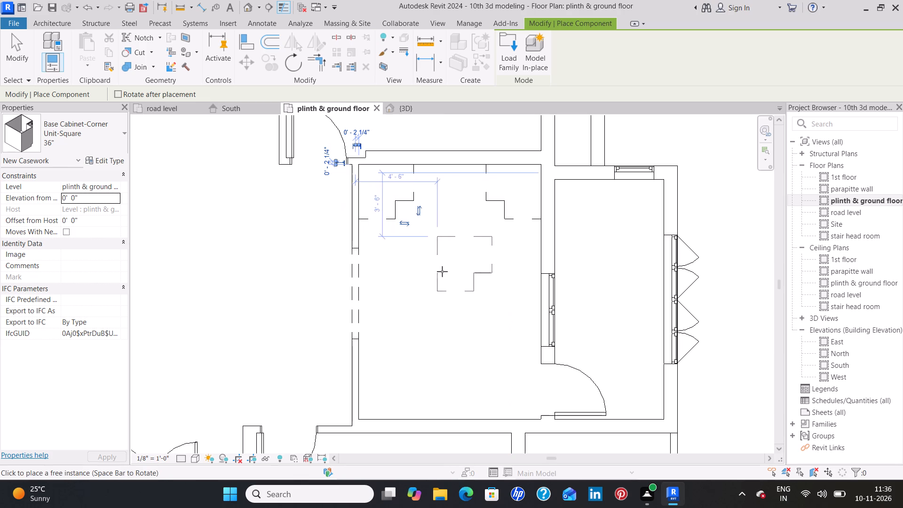
key(Escape)
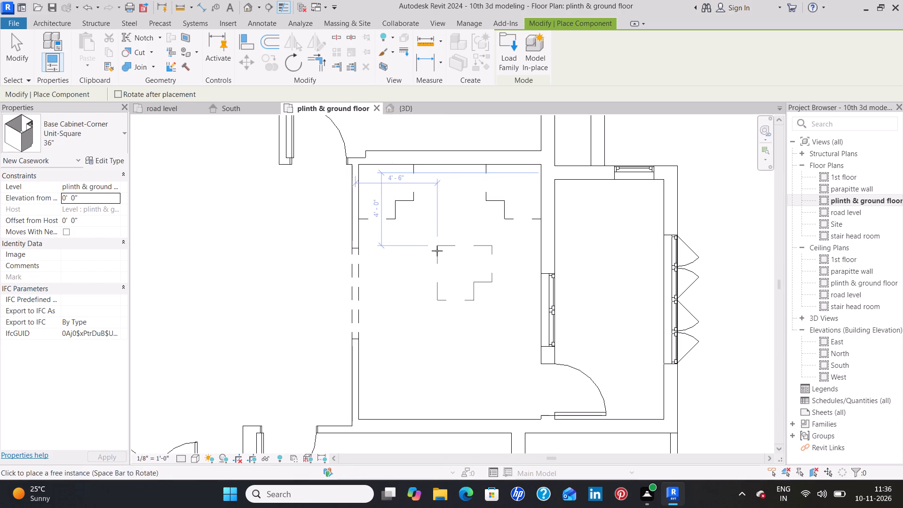
Load the Vanity Cabinet-Double Door & 4 Drawer family from the Base Cabinets library.
click(501, 65)
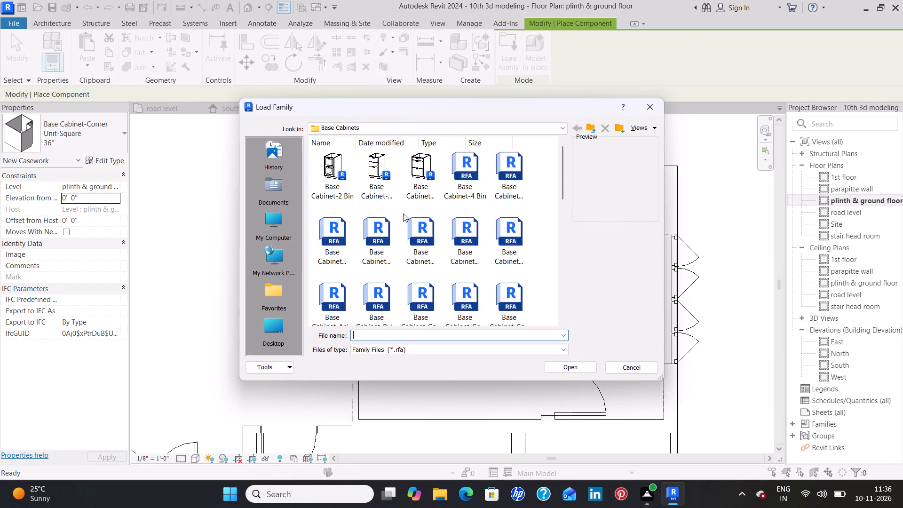
scroll(402, 210, down, 2)
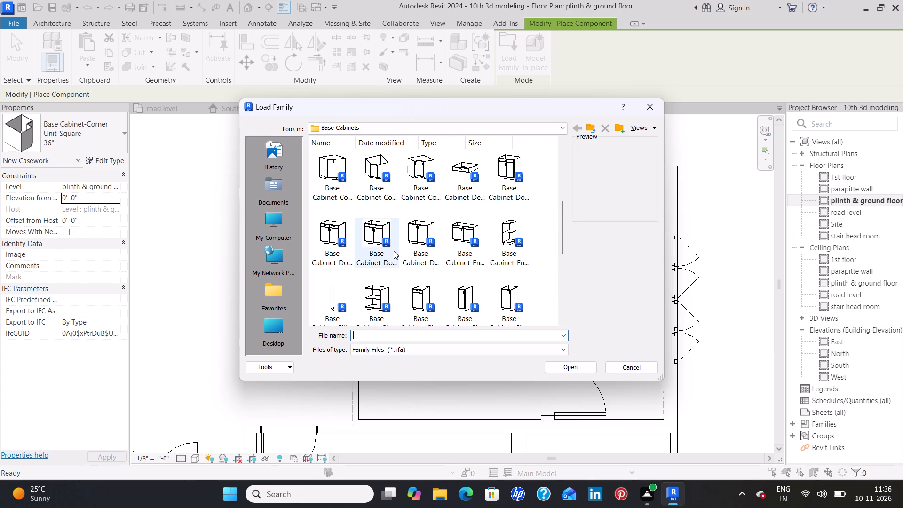
scroll(393, 250, down, 2)
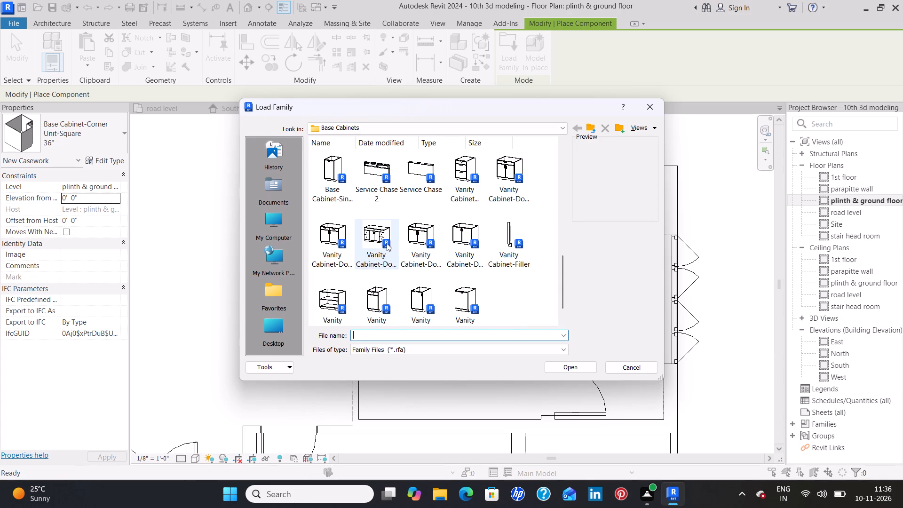
click(377, 233)
click(585, 364)
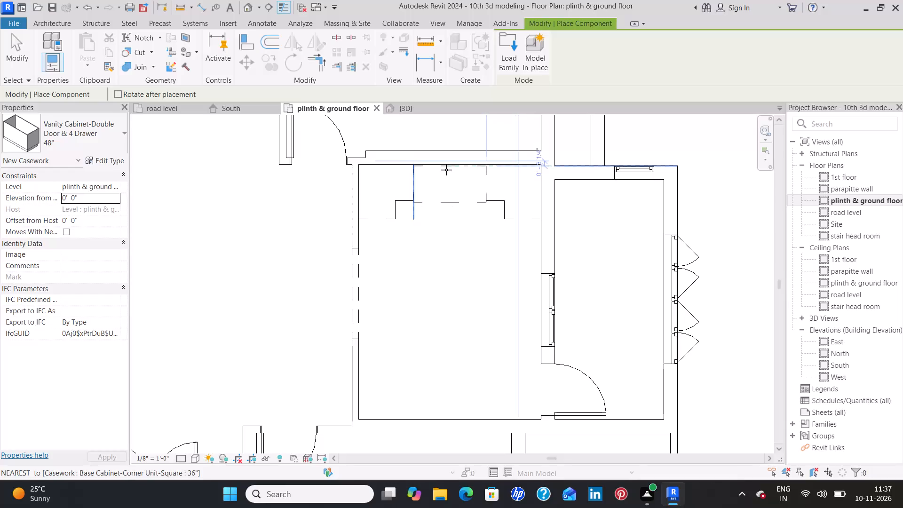
Place 48" Vanity Cabinet-Double Door & 4 Drawer units between the corner cabinets and along the east wall south of the northeast corner cabinet.
click(446, 168)
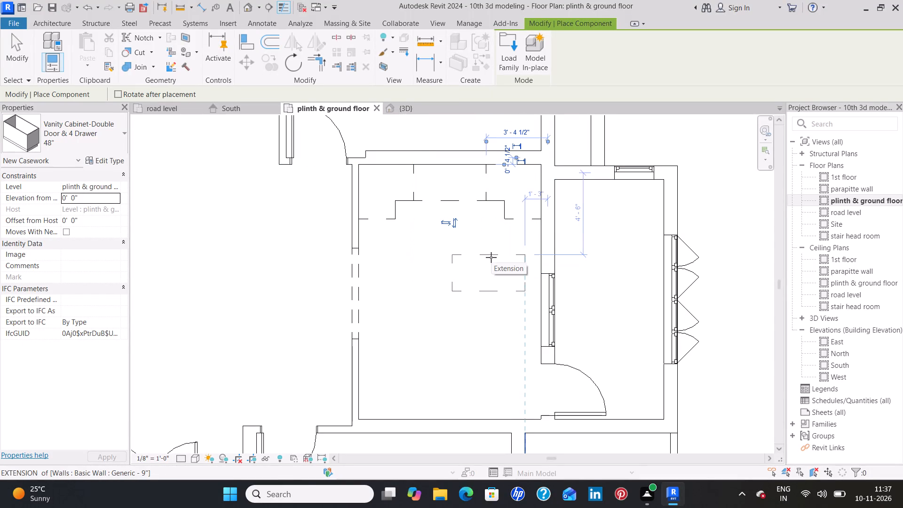
key(space)
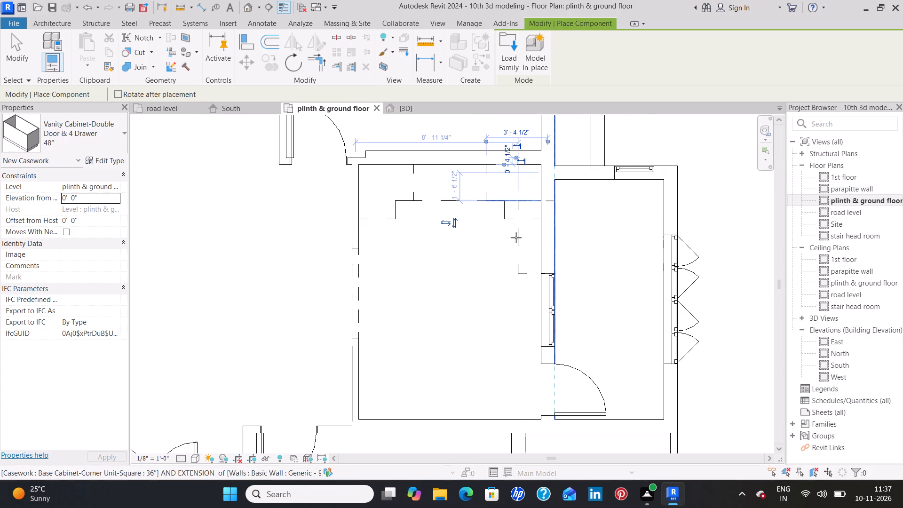
click(507, 252)
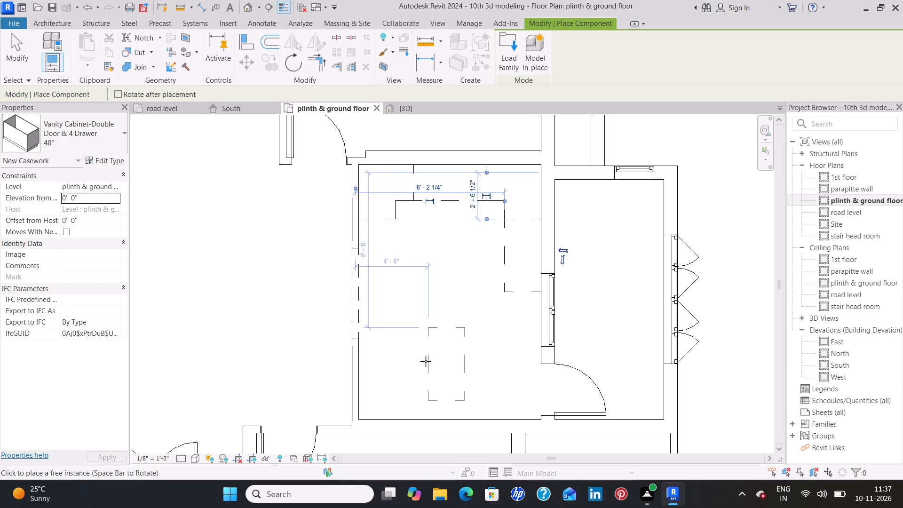
key(Escape)
key(Escape)
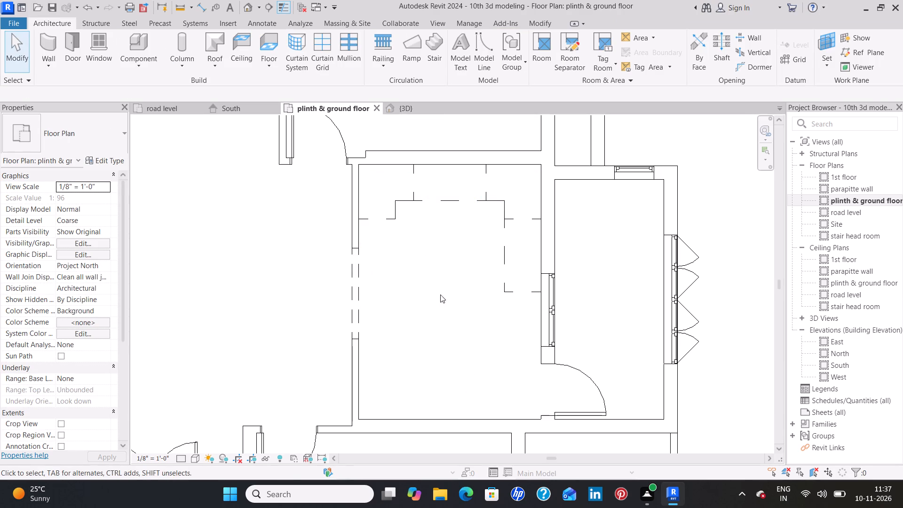
Set the height of the northwest corner cabinet's 36" type to 2' 11 1/2".
middle_drag(440, 289, 430, 323)
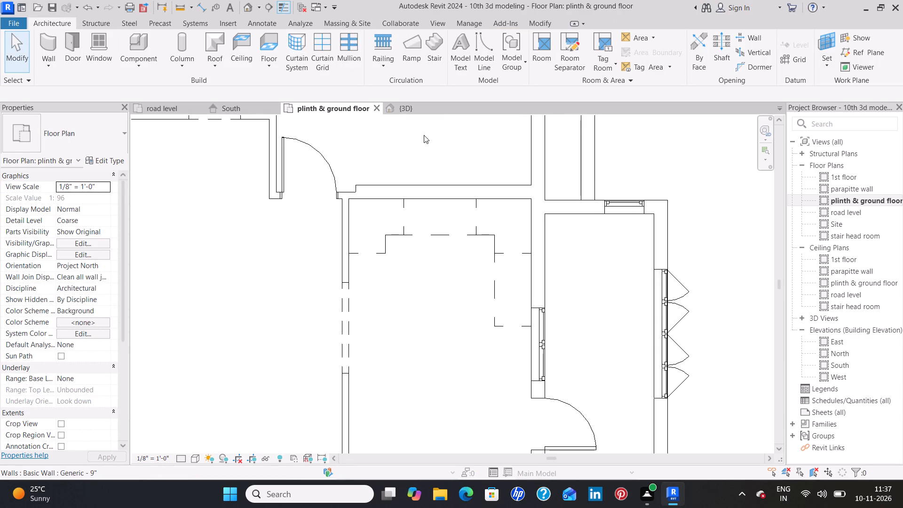
click(441, 236)
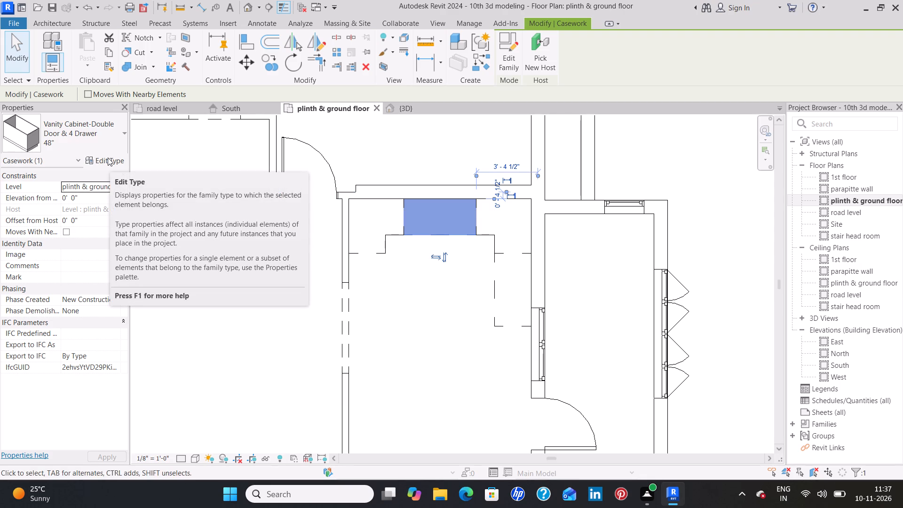
key(Escape)
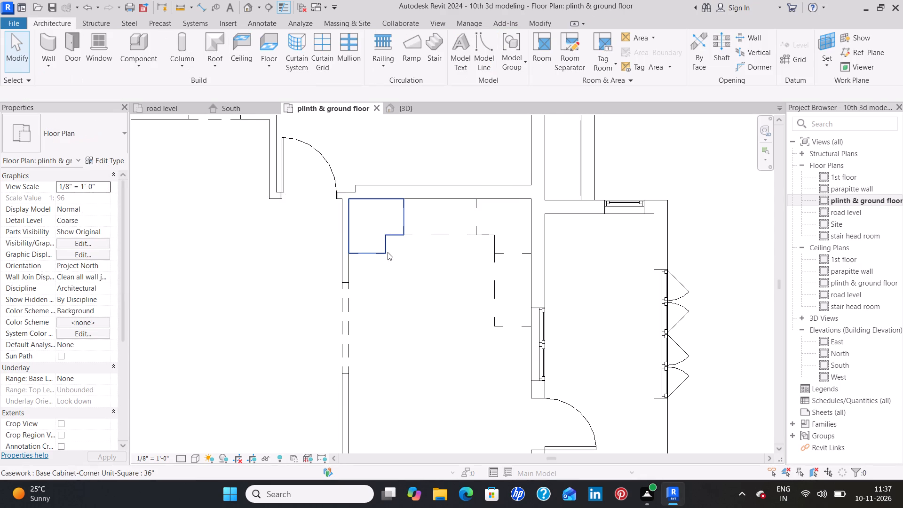
click(384, 247)
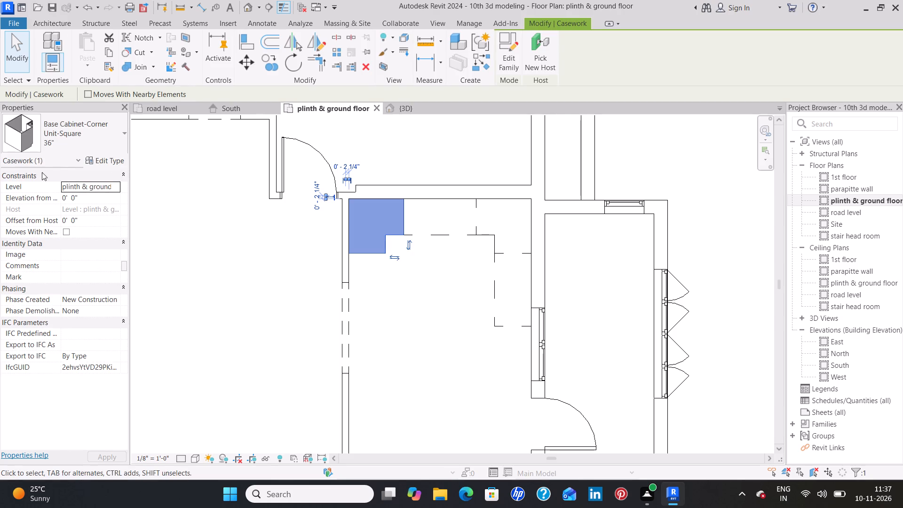
click(114, 159)
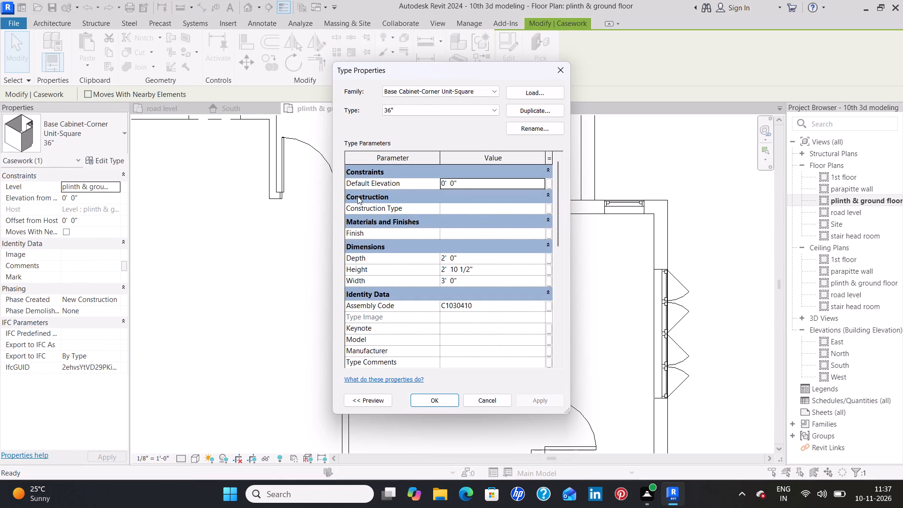
click(461, 269)
key(BackSpace)
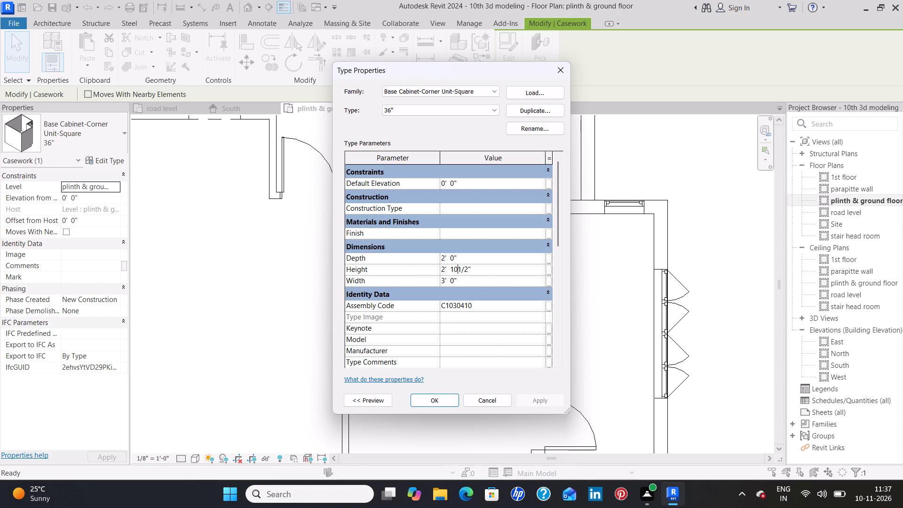
key(BackSpace)
text(1)
key(space)
click(544, 398)
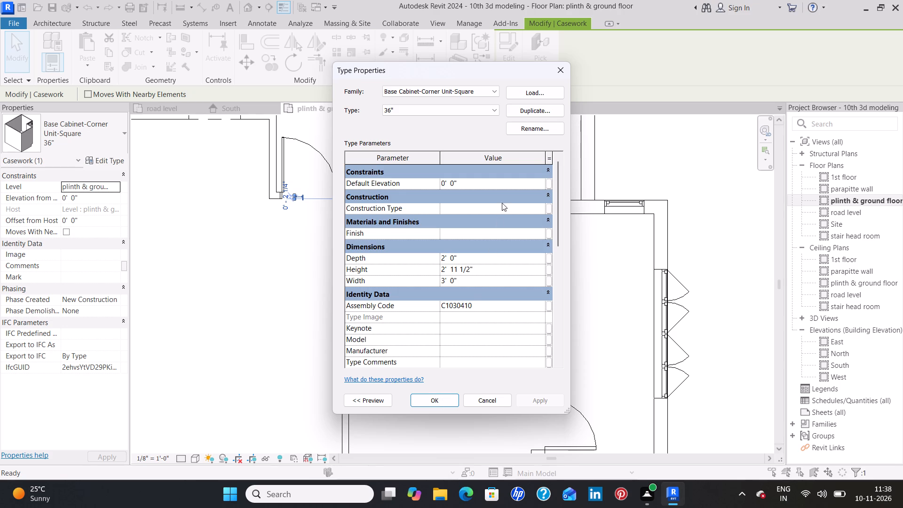
Duplicate the northwest corner cabinet's 36" type under the suggested name and assign it to that cabinet.
click(536, 111)
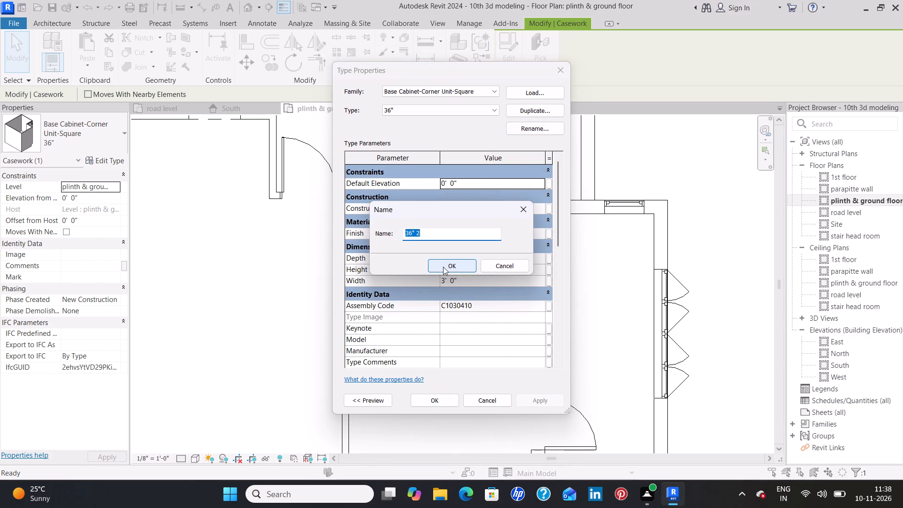
click(443, 267)
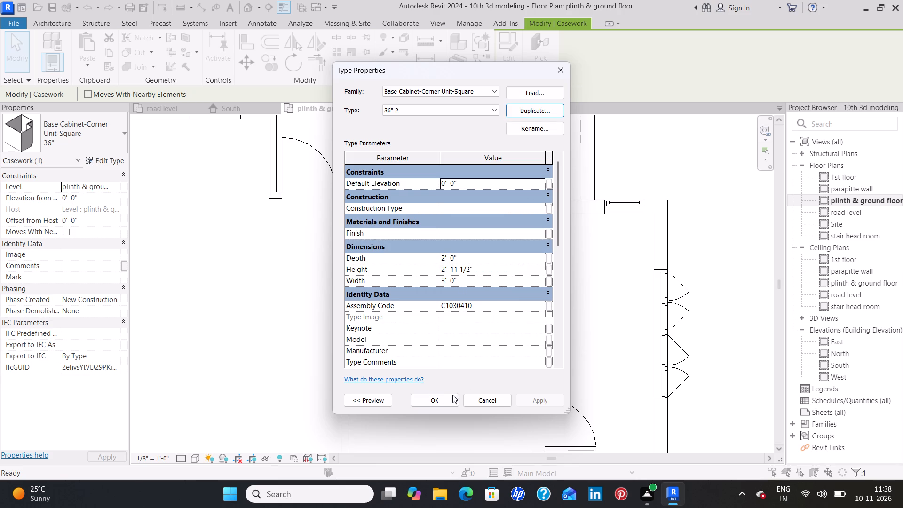
click(444, 398)
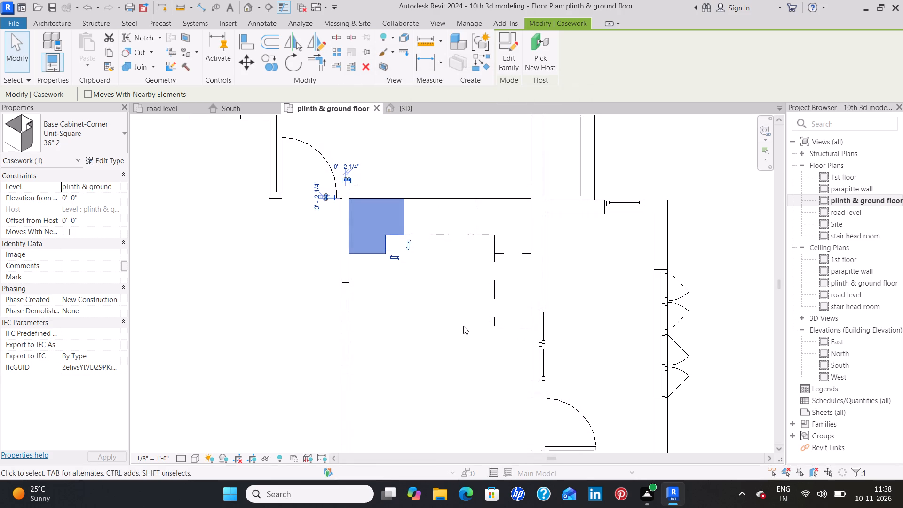
Change the northeast corner cabinet to the Base Cabinet-Corner Unit-Square 36" 2 type.
click(462, 326)
click(516, 250)
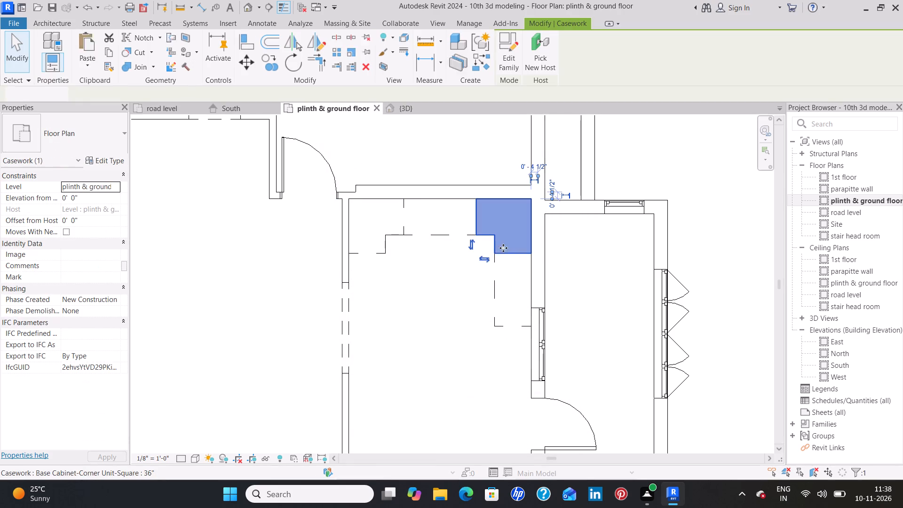
click(99, 143)
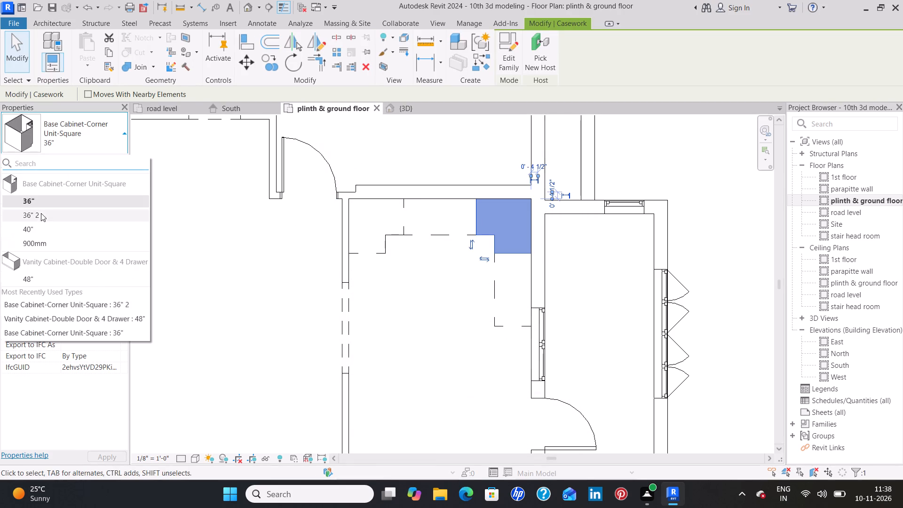
click(42, 218)
click(199, 239)
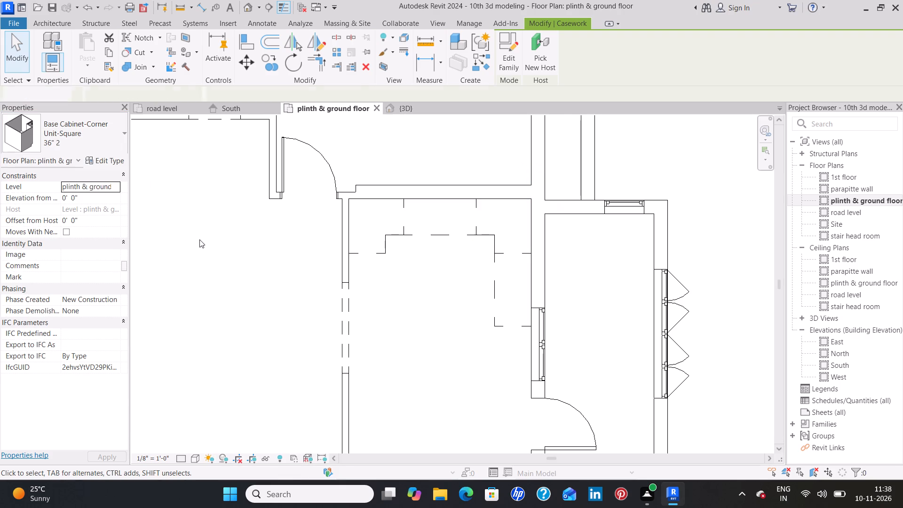
Duplicate the north wall vanity cabinet's 48" type under the suggested name and set the new type's height to 2' 11 1/2".
click(436, 233)
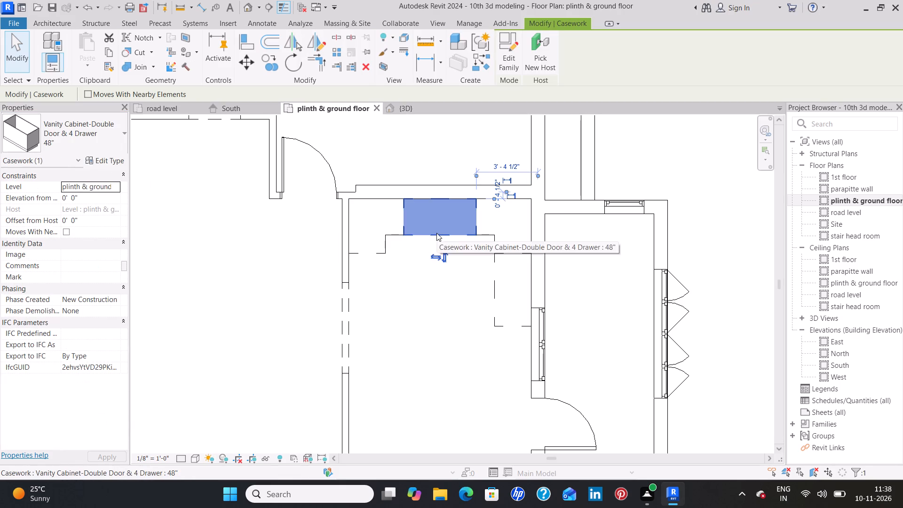
click(106, 160)
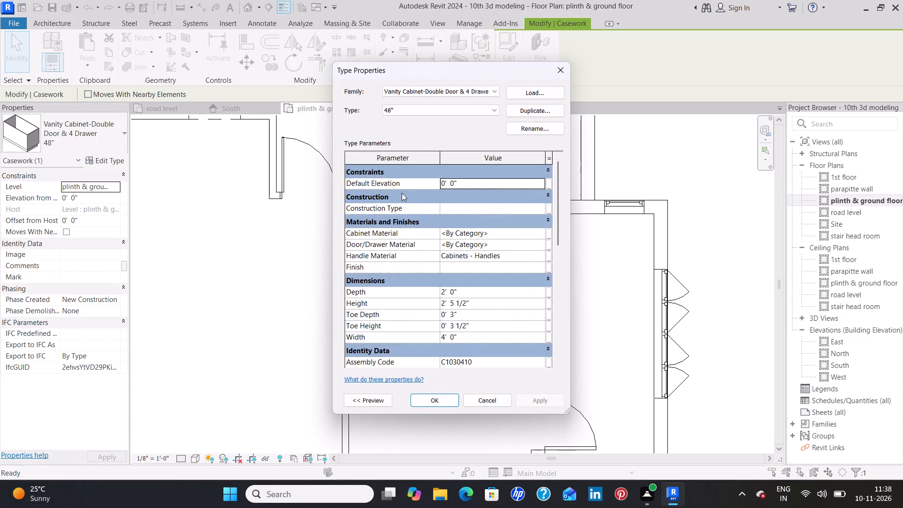
click(536, 110)
click(450, 266)
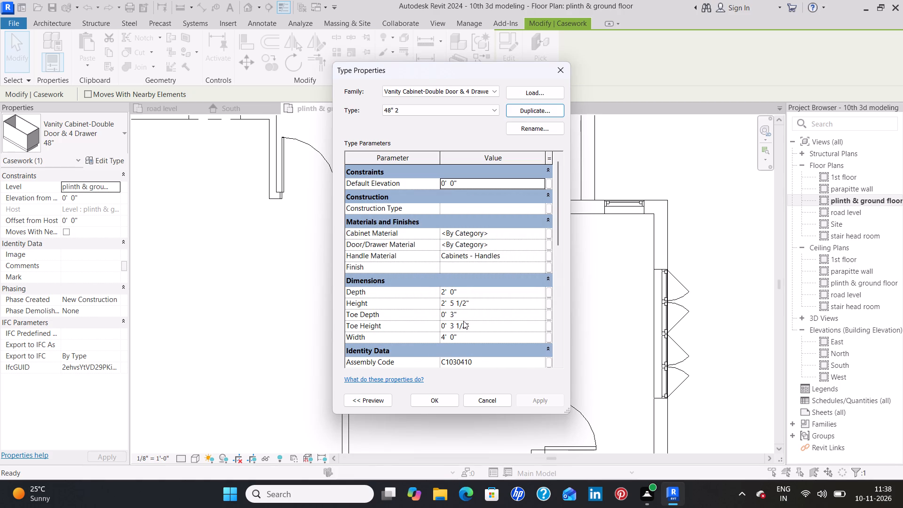
scroll(451, 310, up, 3)
click(474, 302)
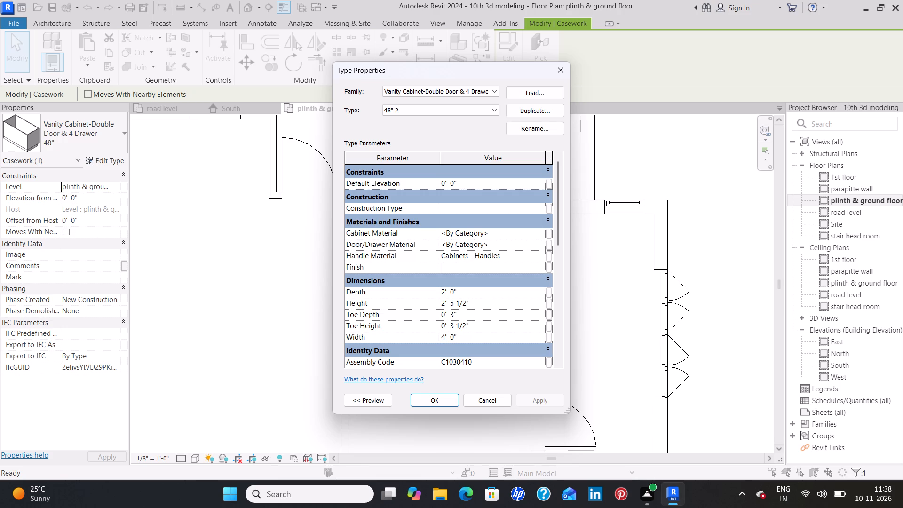
click(455, 304)
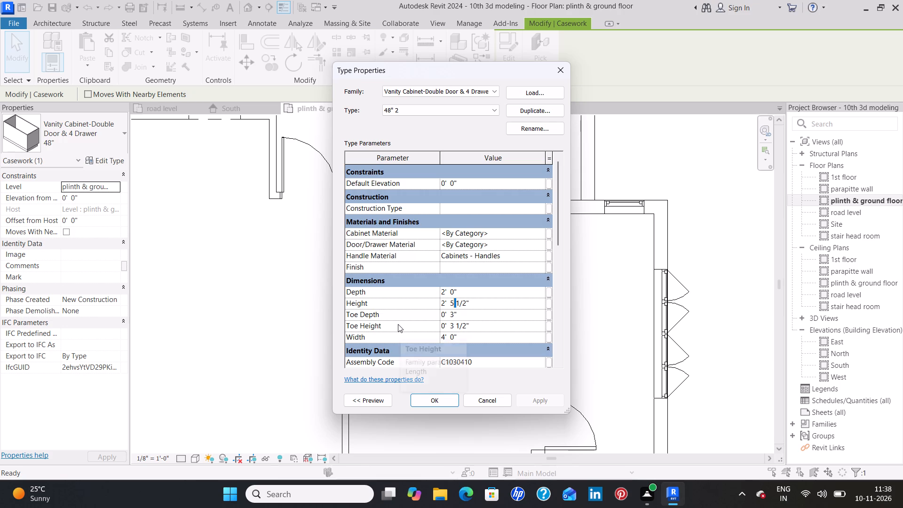
key(BackSpace)
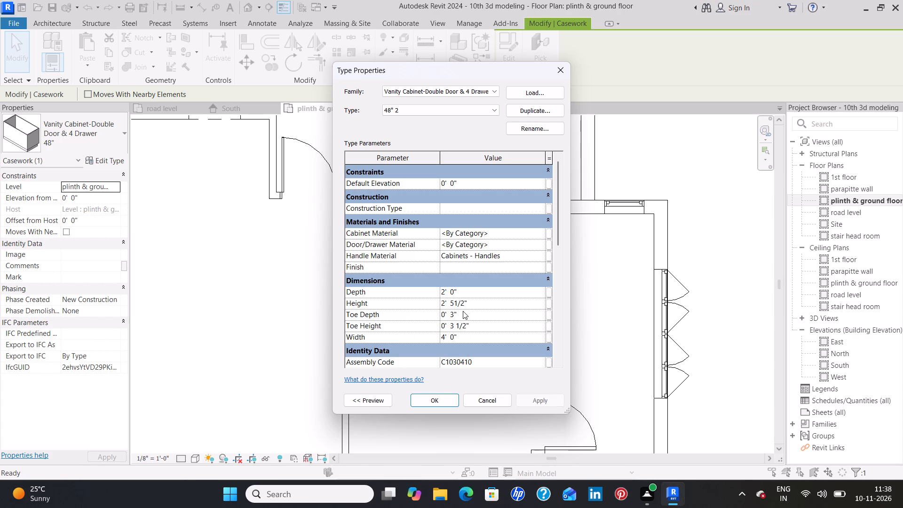
key(BackSpace)
text(11)
key(space)
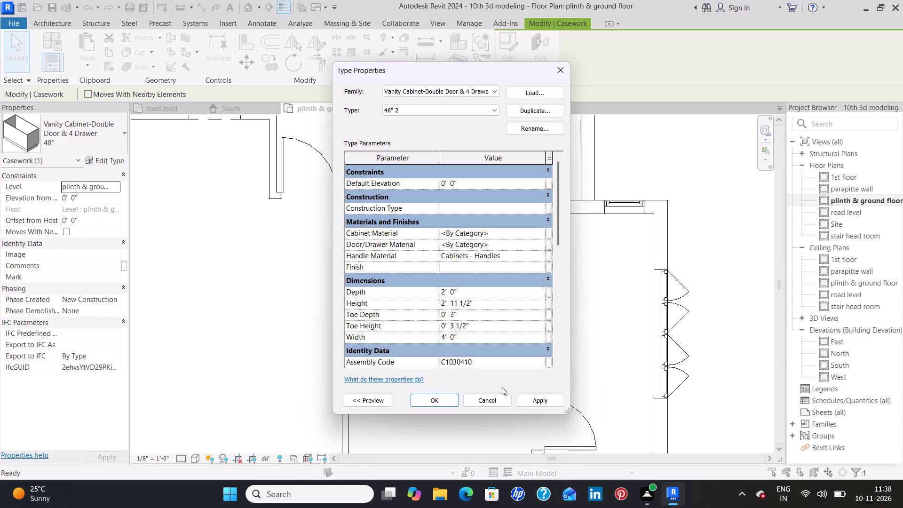
click(535, 396)
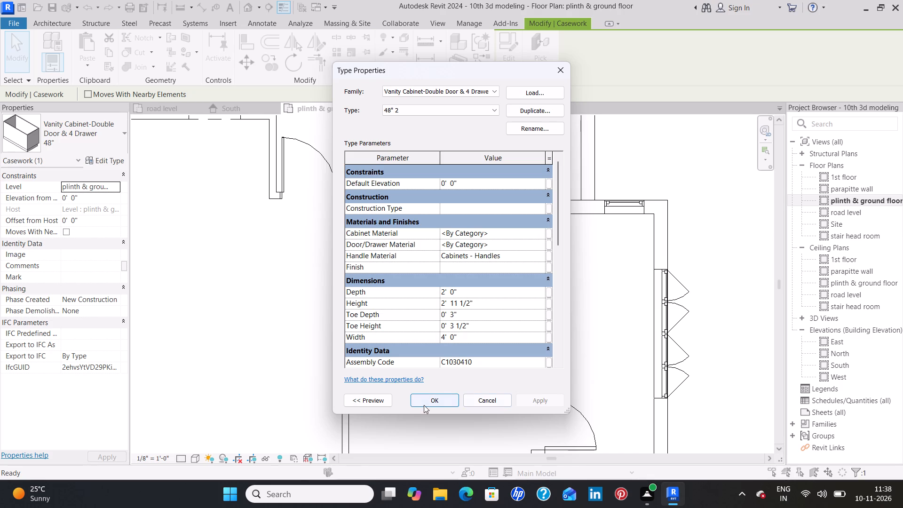
click(424, 403)
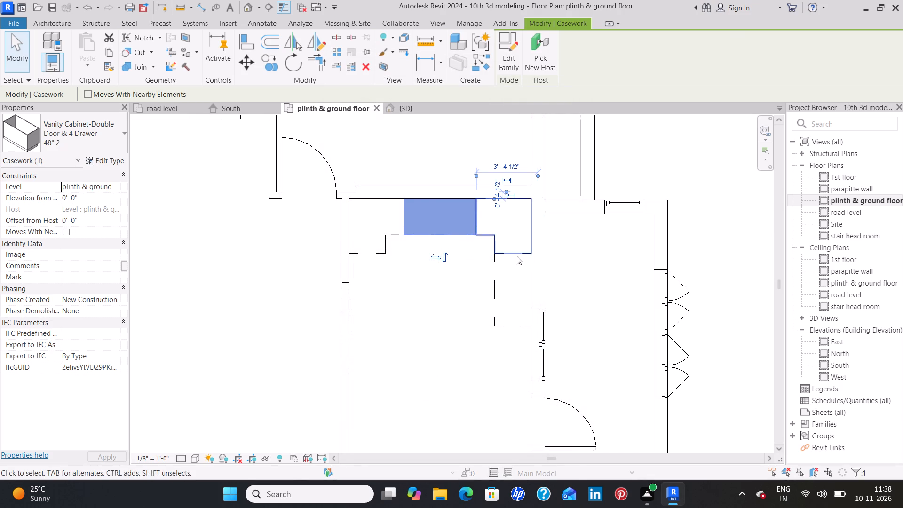
Change the east wall vanity cabinet to the Vanity Cabinet-Double Door & 4 Drawer 48" 2 type.
click(491, 288)
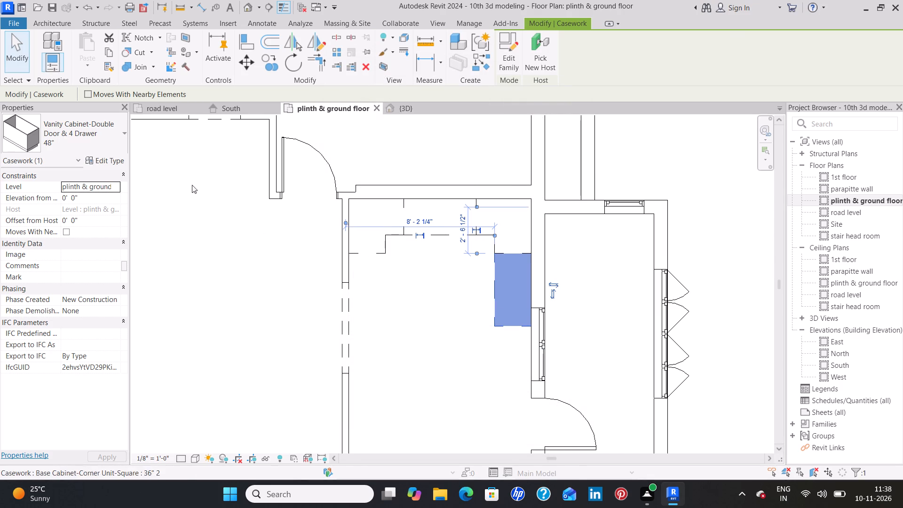
click(113, 144)
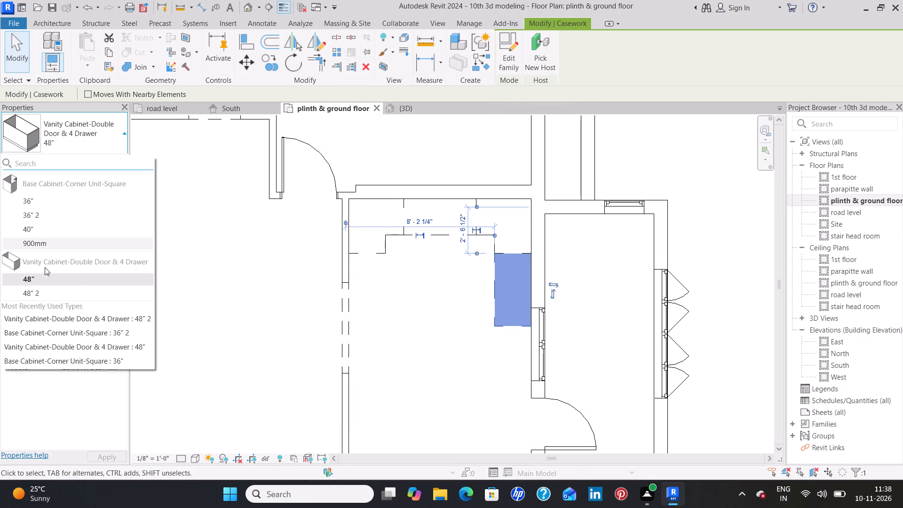
click(42, 295)
click(204, 263)
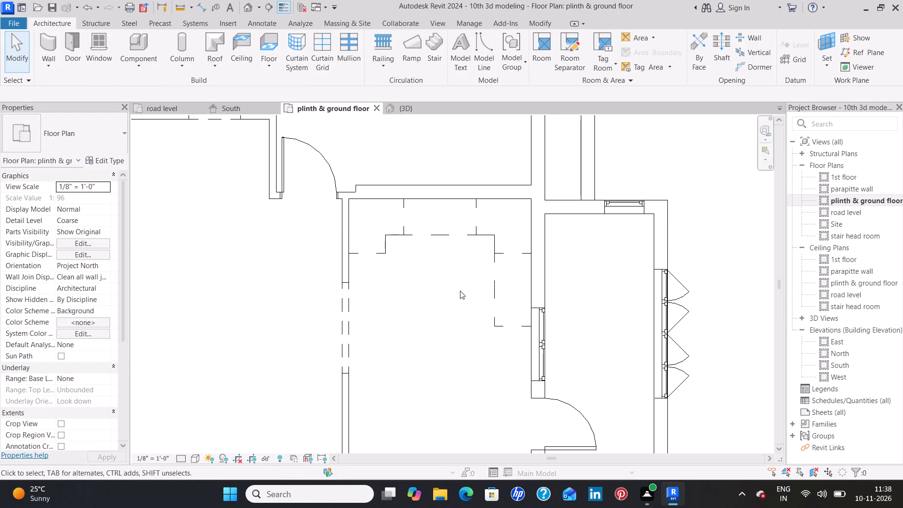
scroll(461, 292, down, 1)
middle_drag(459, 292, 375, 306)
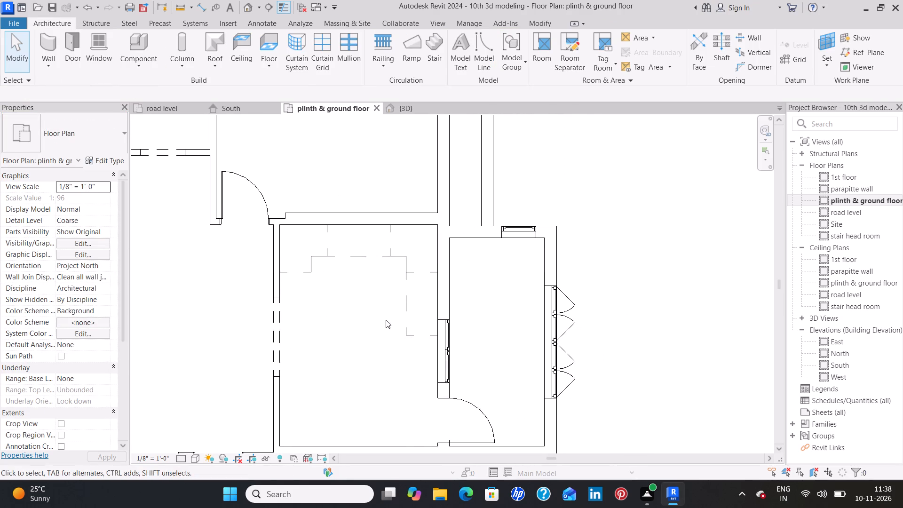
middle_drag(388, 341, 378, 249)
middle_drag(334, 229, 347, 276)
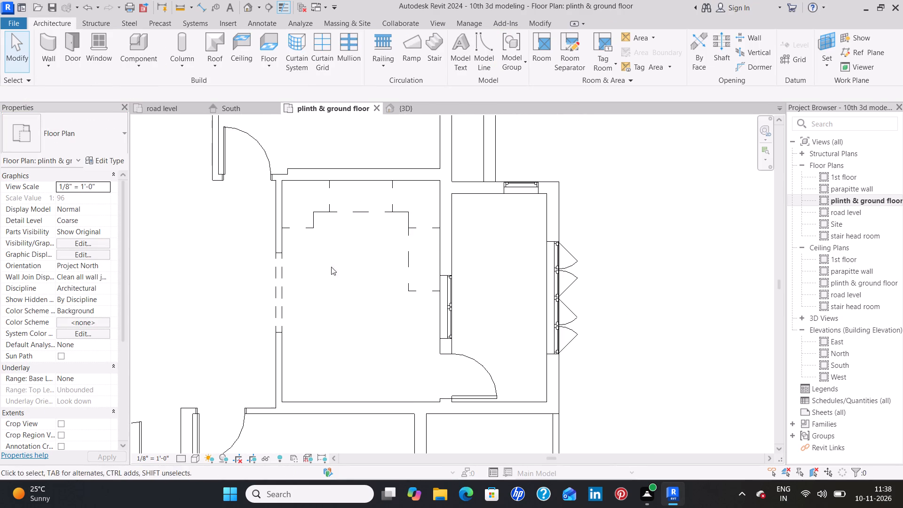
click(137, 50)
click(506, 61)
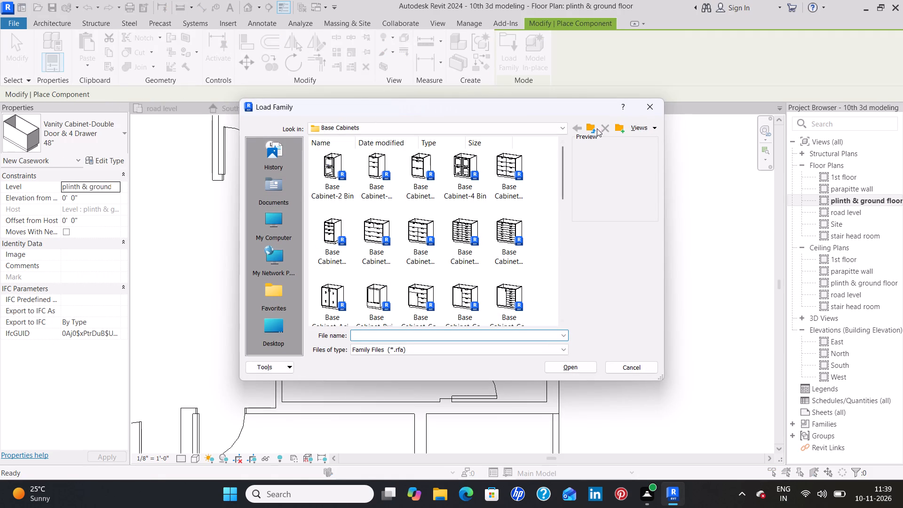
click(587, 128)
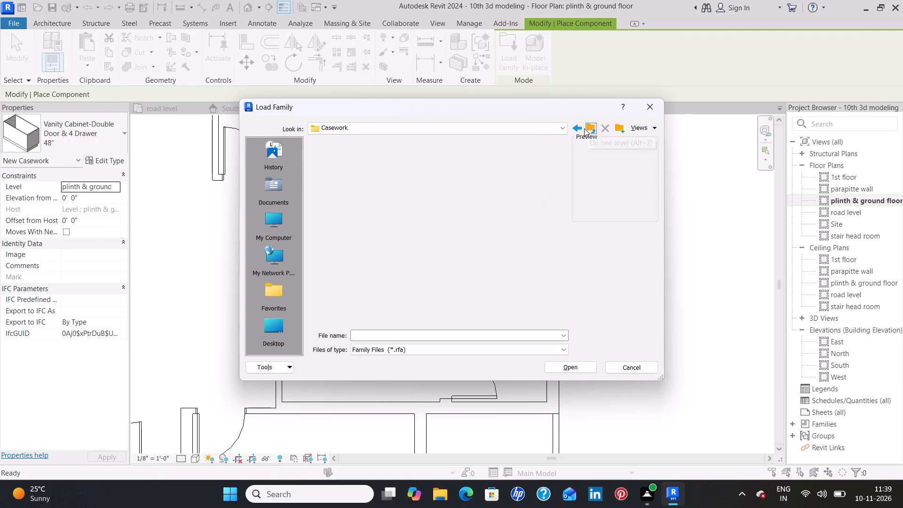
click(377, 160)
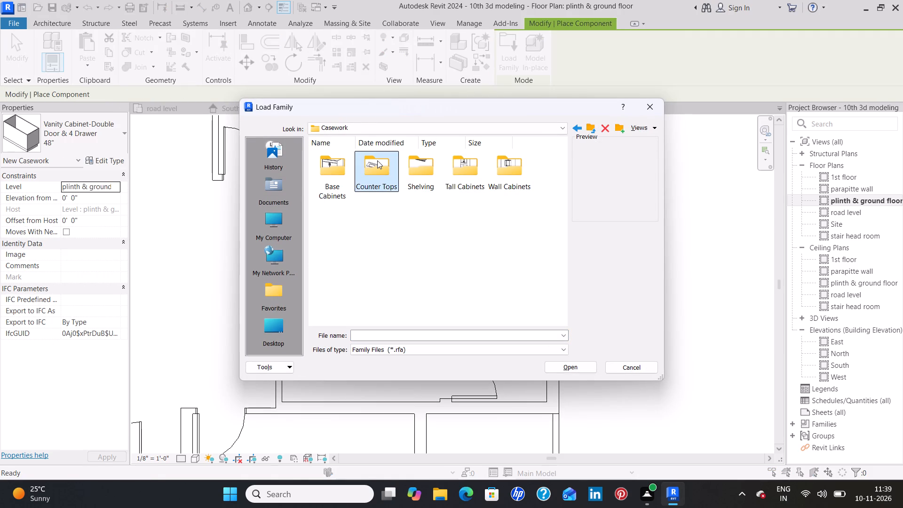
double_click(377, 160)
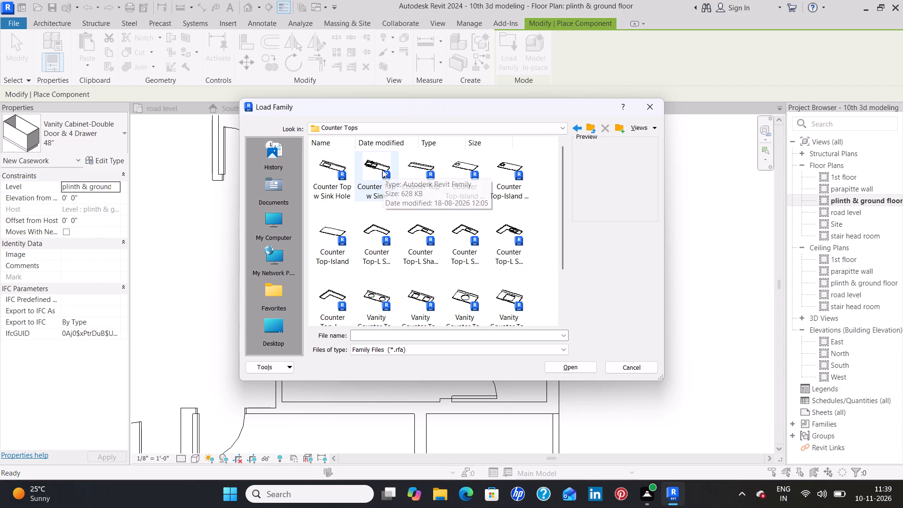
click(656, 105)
Examine the kitchen's counter and sink layout on the reference plan beside the model.
scroll(301, 241, down, 4)
scroll(206, 237, down, 4)
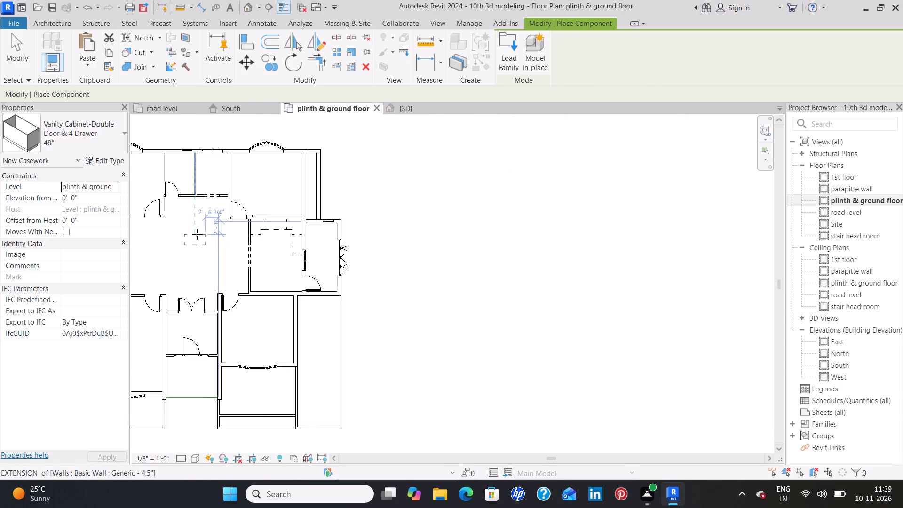
scroll(197, 234, down, 1)
middle_drag(195, 232, 526, 225)
middle_click(526, 225)
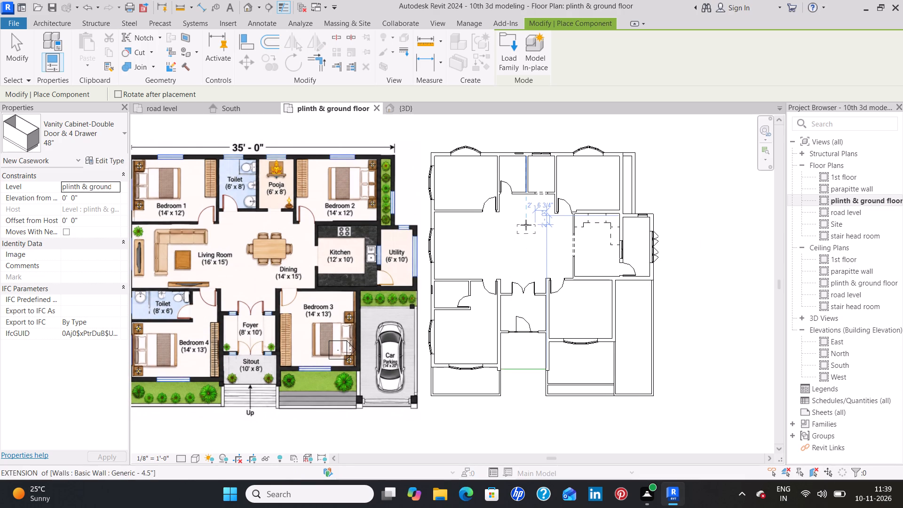
middle_drag(526, 225, 394, 227)
scroll(469, 240, up, 7)
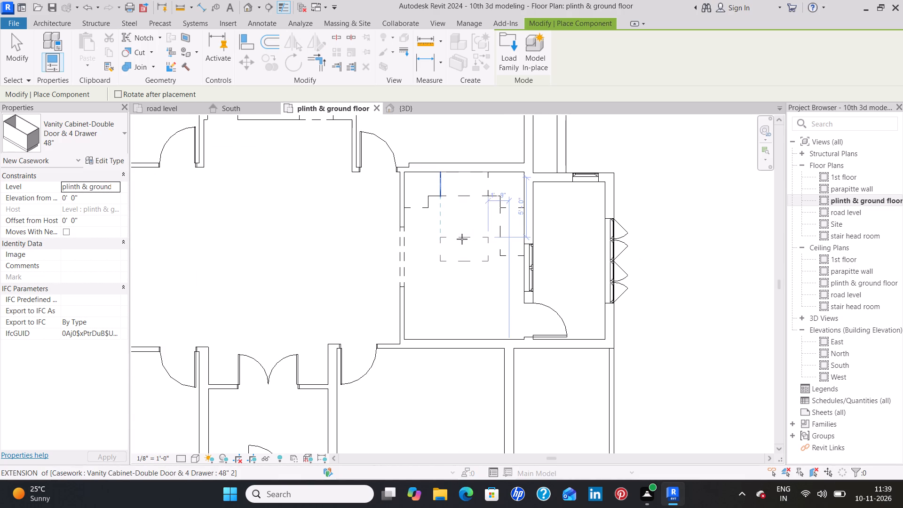
Load the Counter Top w Sink family from the Counter Tops casework folder.
click(507, 57)
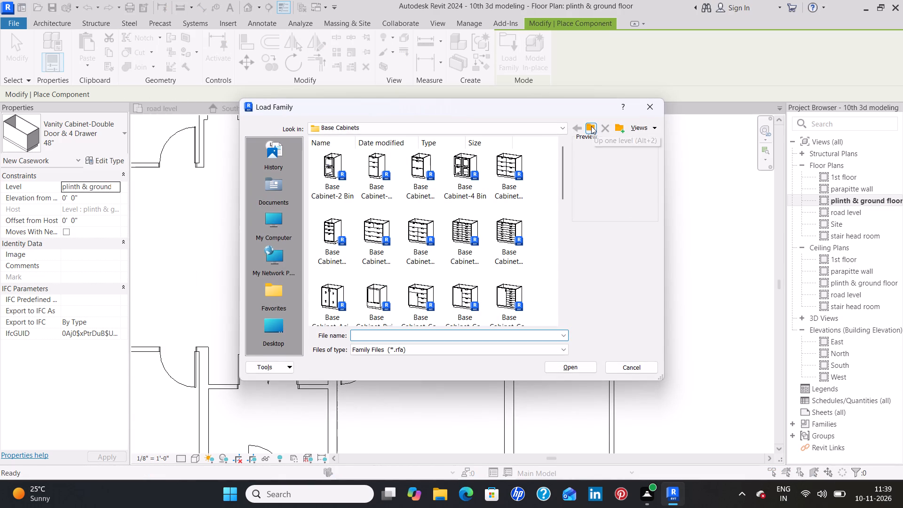
click(591, 126)
double_click(367, 178)
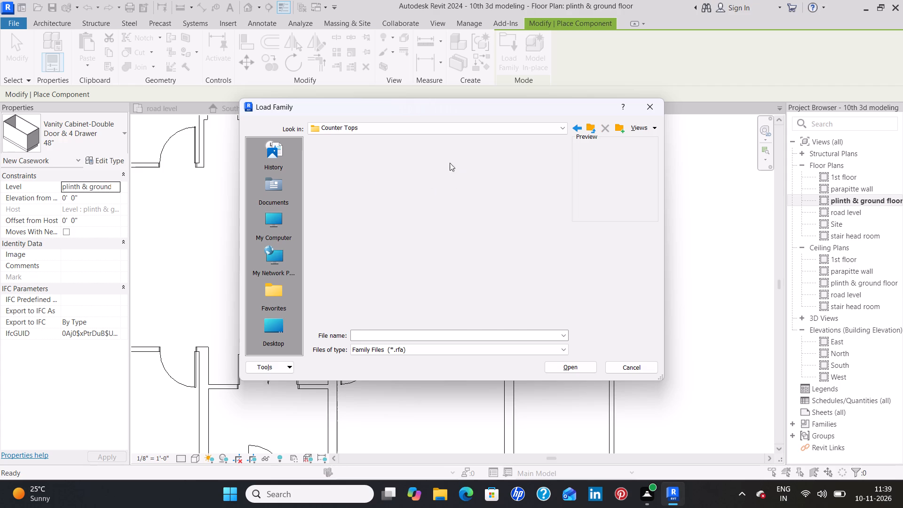
click(370, 170)
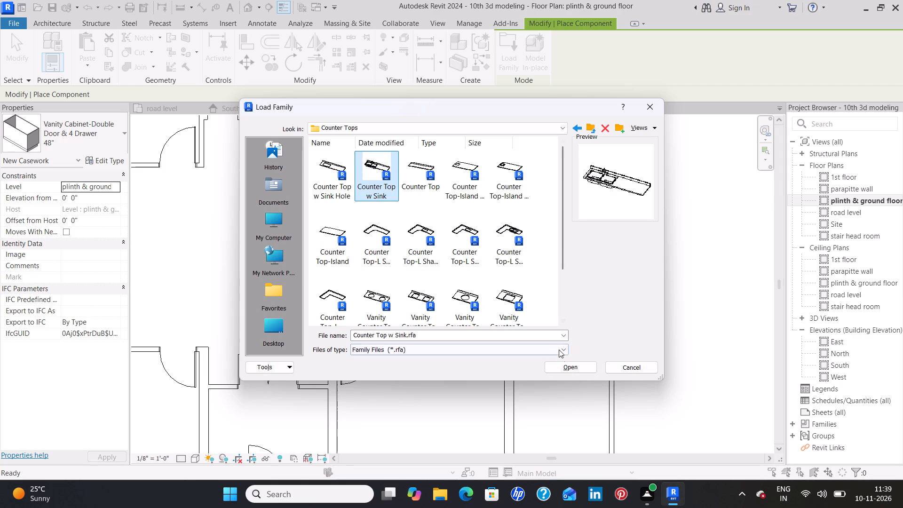
click(568, 365)
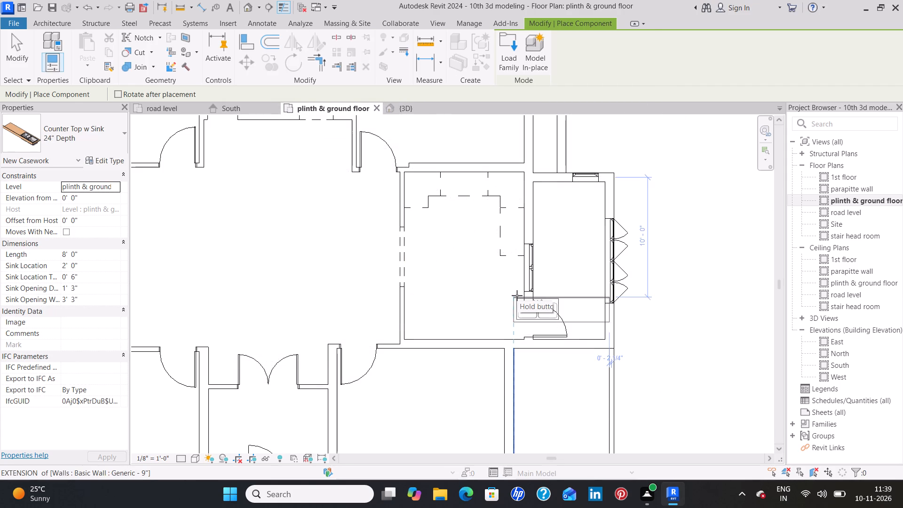
Place the 24" deep sink counter top along the kitchen's east wall, sink end against the south end of the east vanity cabinet.
key(space)
key(space)
key(space)
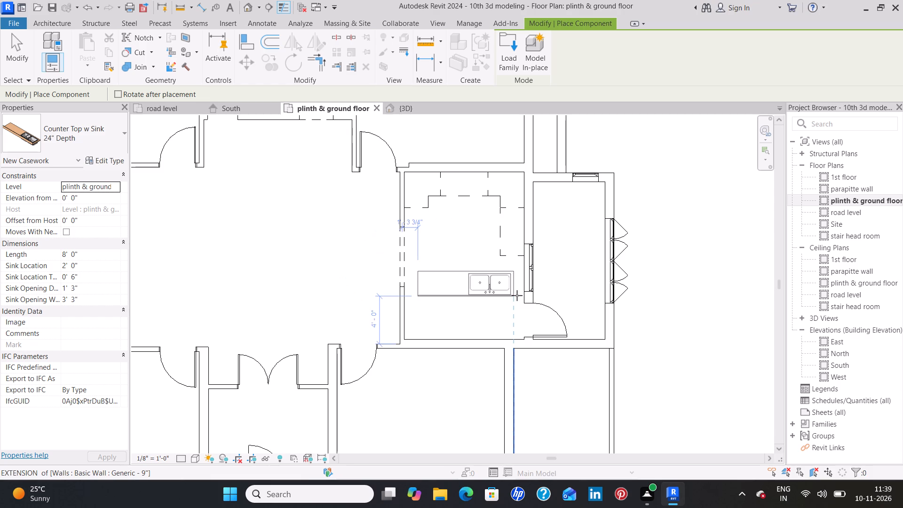
key(space)
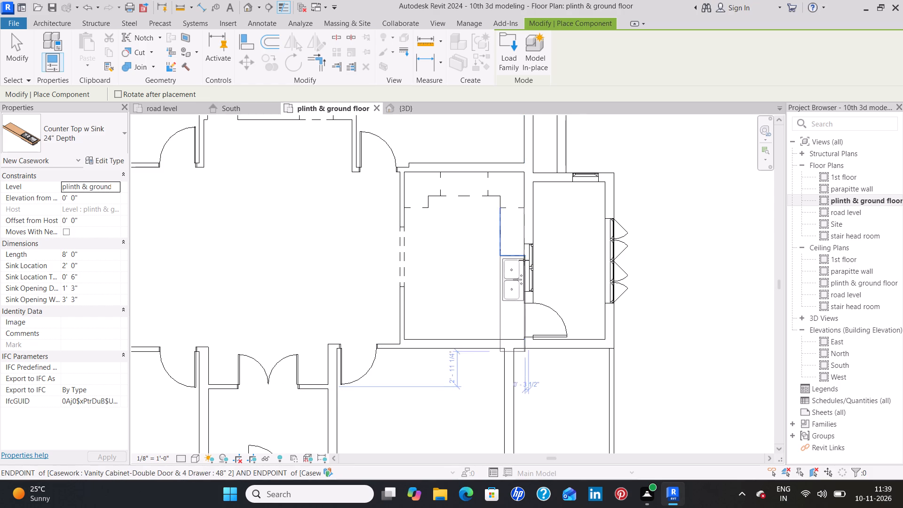
scroll(524, 259, up, 6)
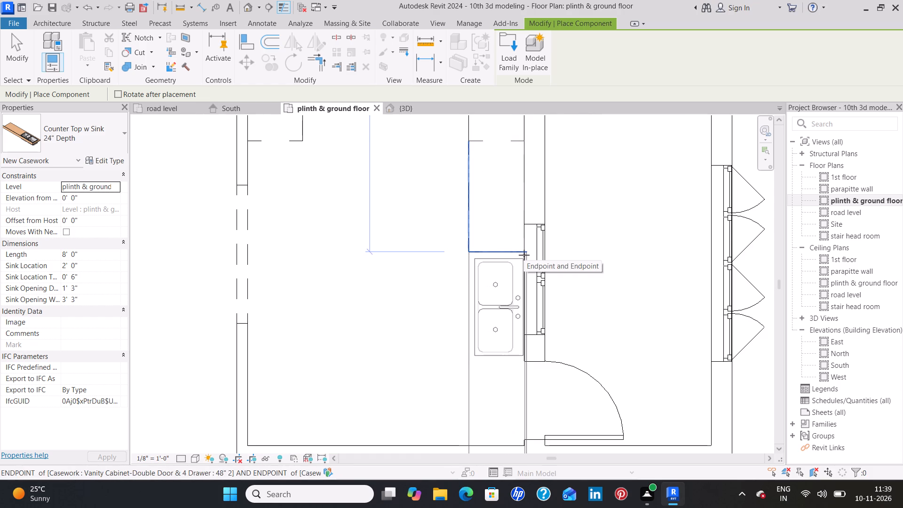
click(524, 255)
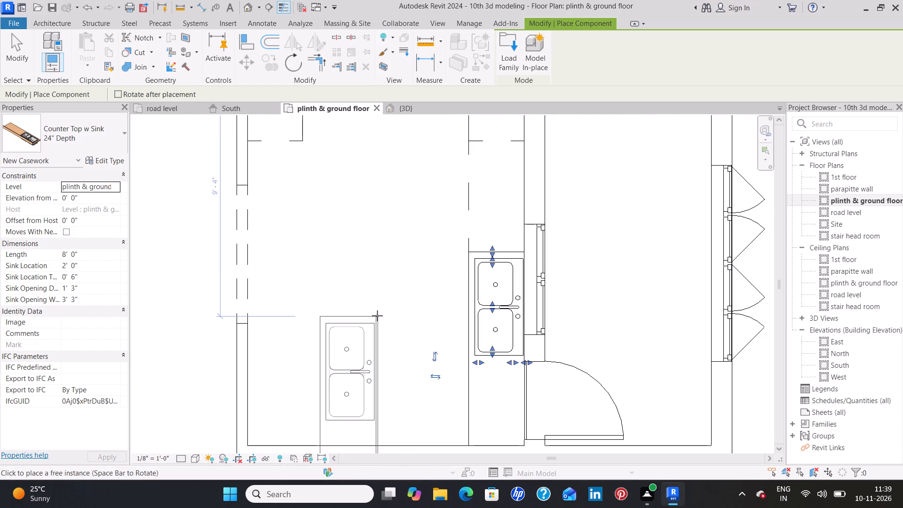
key(Escape)
key(Escape)
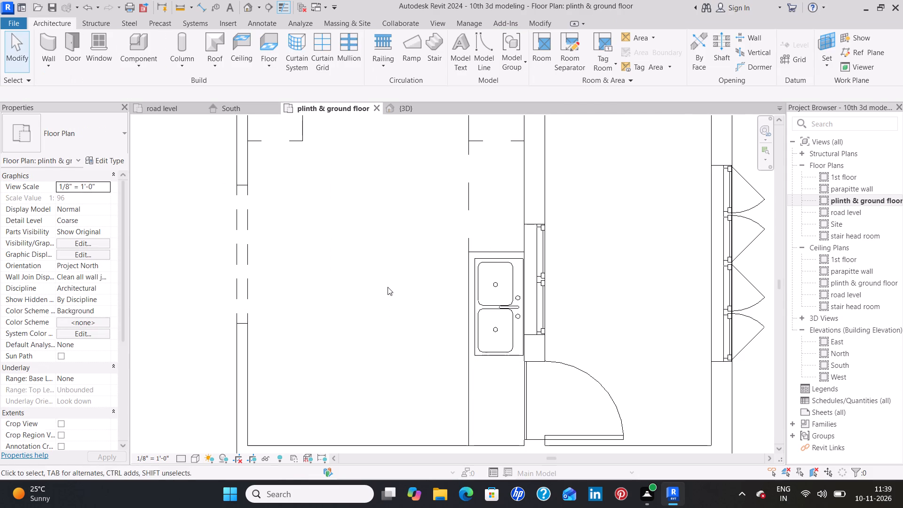
Load the Counter Top-L Shaped family from the Counter Tops casework folder.
middle_drag(393, 265, 390, 361)
scroll(389, 357, down, 2)
middle_drag(376, 332, 376, 331)
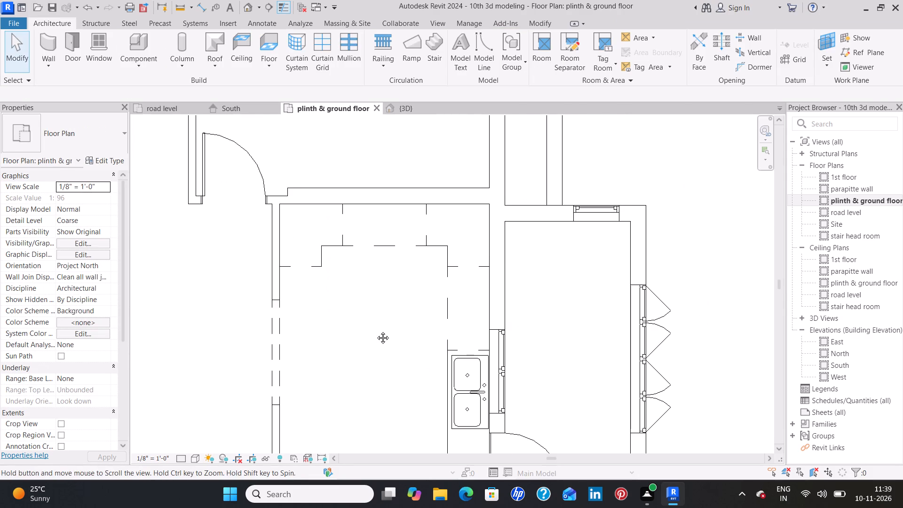
middle_drag(376, 331, 384, 304)
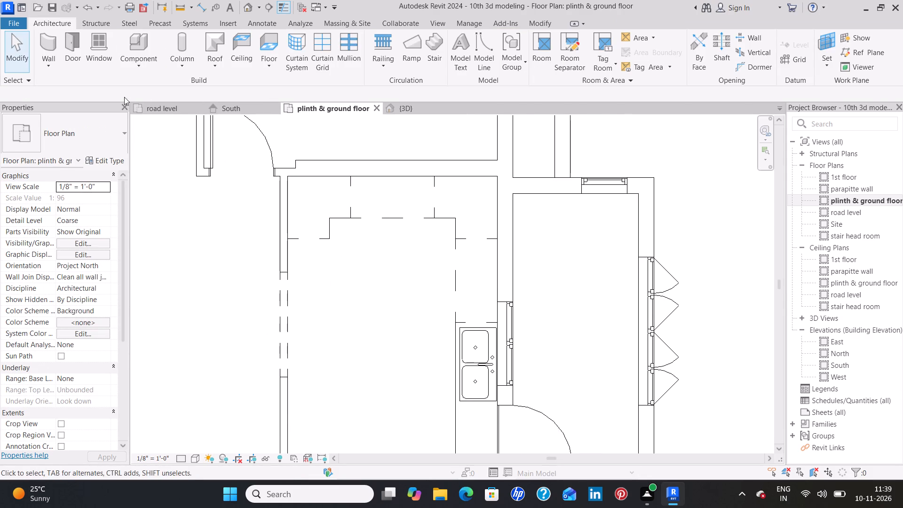
click(135, 49)
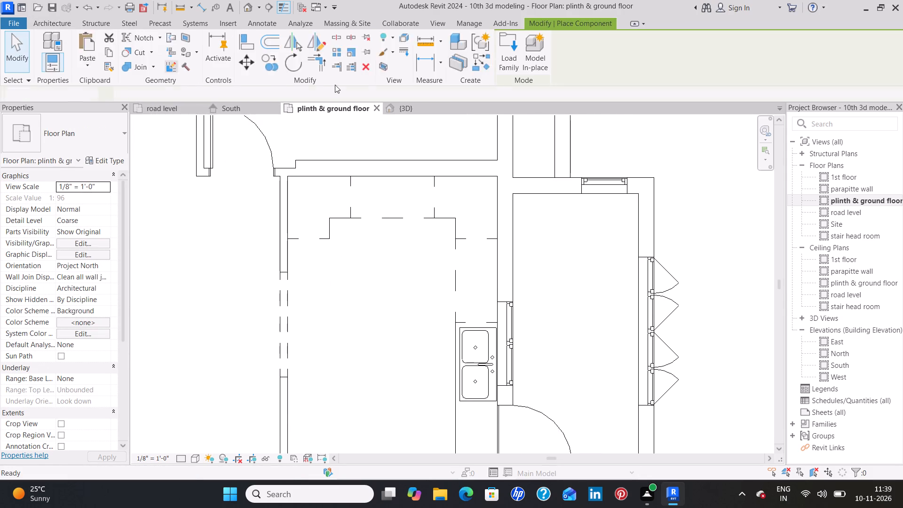
click(510, 61)
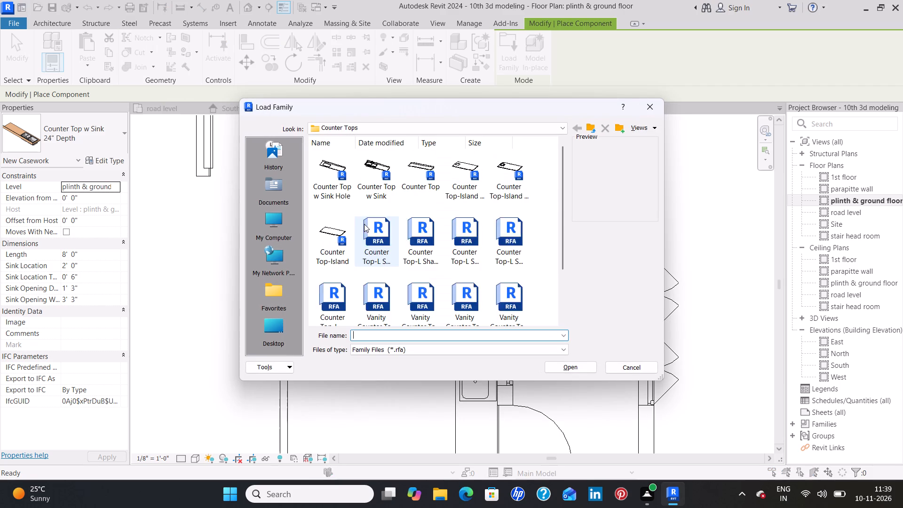
click(334, 291)
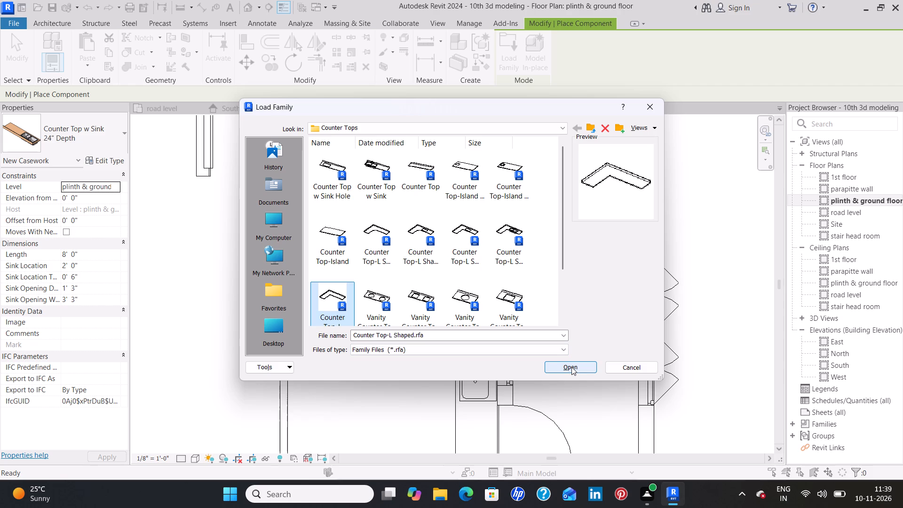
click(571, 367)
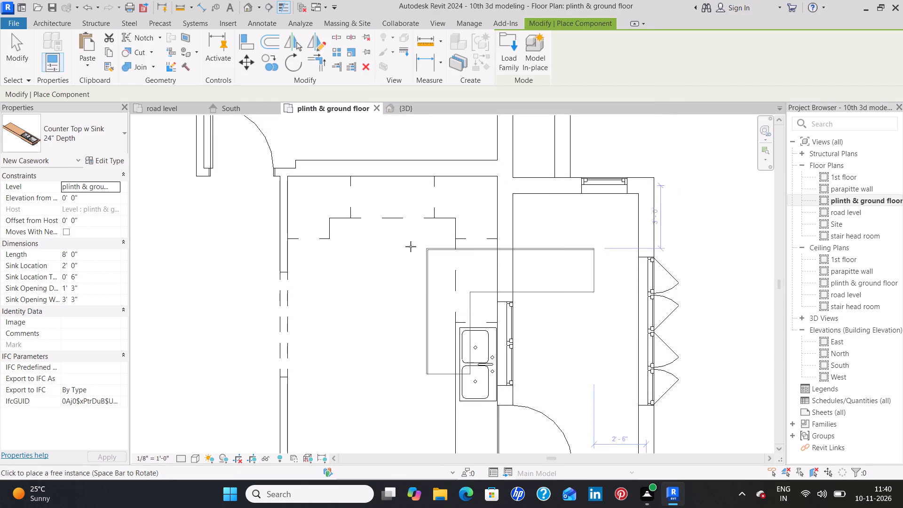
Place the 24" deep L-shaped counter top in the kitchen's northeast corner, rotated so its legs follow the north and east walls.
key(space)
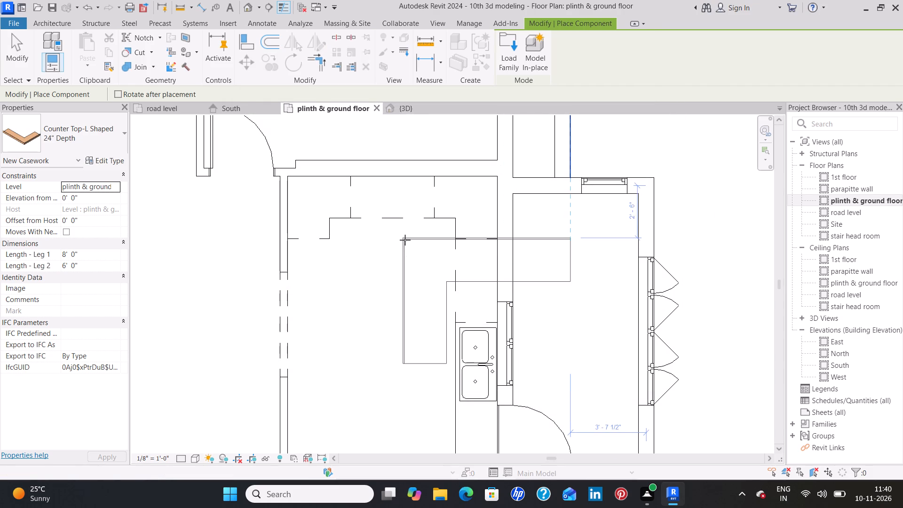
key(space)
key(space)
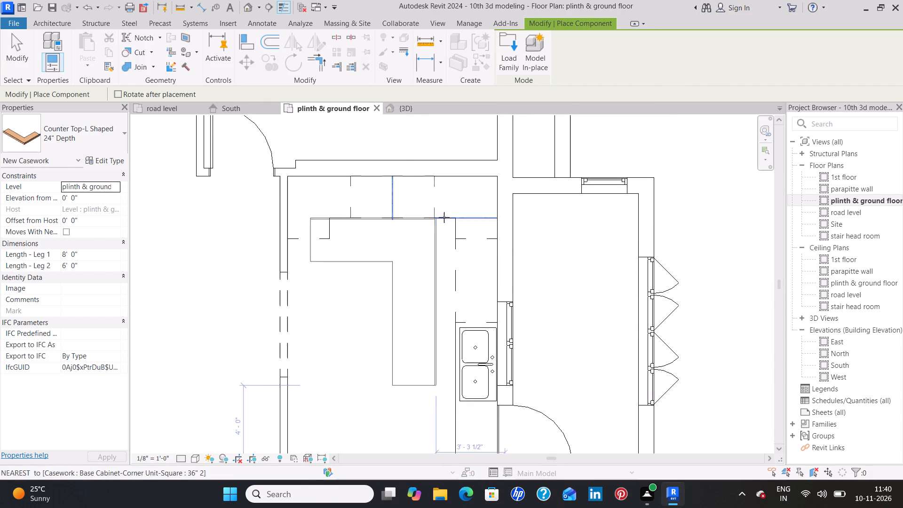
click(492, 179)
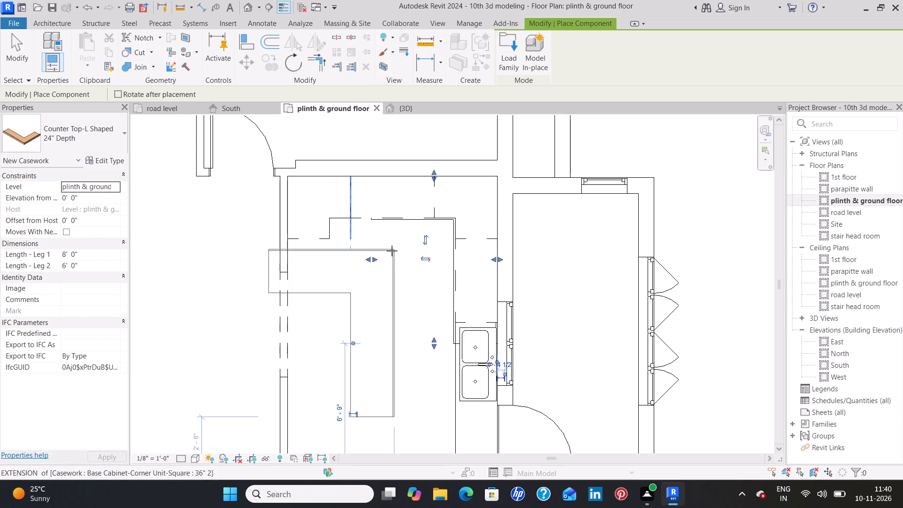
key(Escape)
key(Escape)
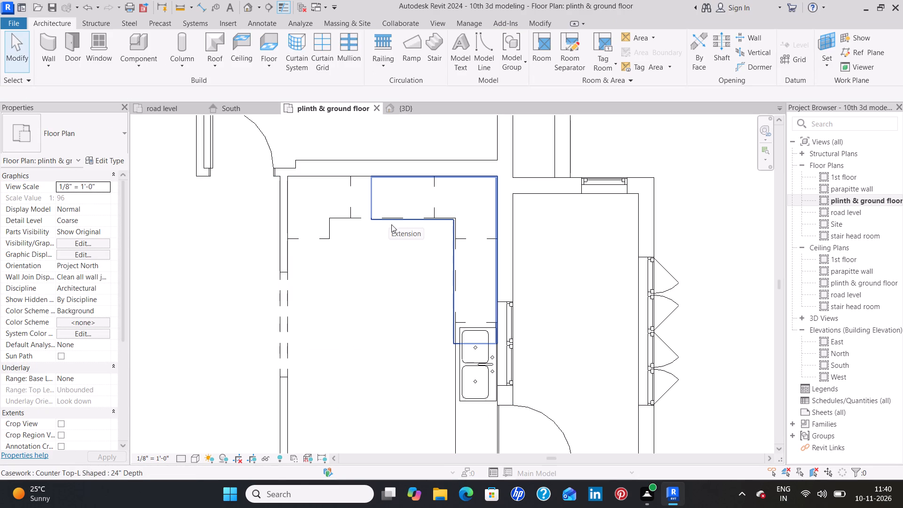
Shorten the L-shaped counter top's east-wall leg to 7' 1" so it ends at the sink counter top.
click(457, 300)
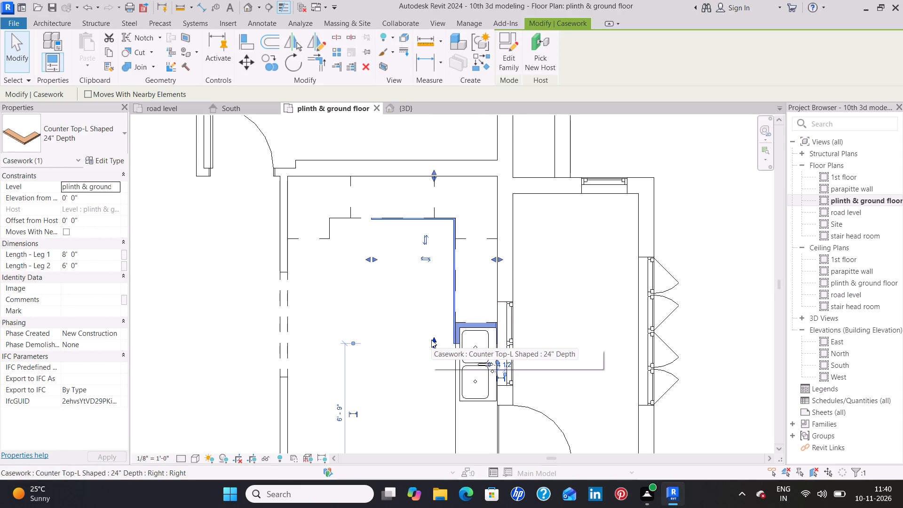
drag(431, 340, 428, 325)
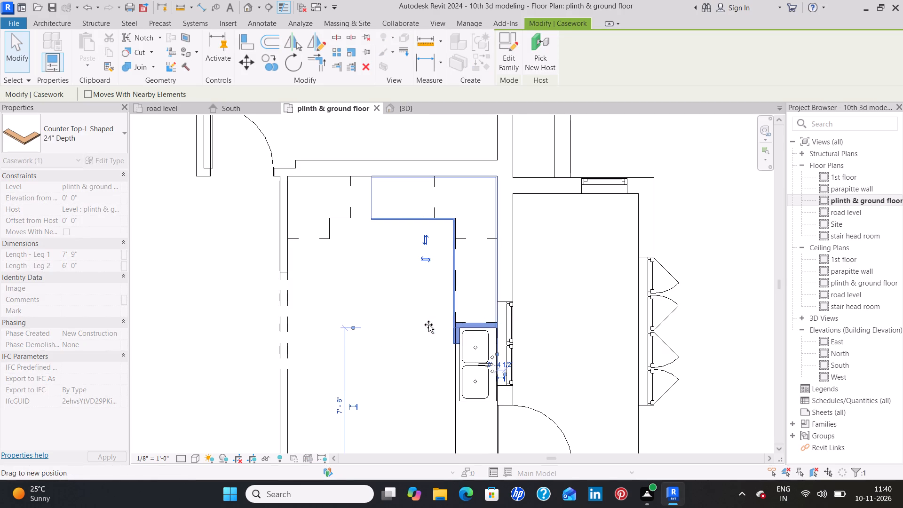
drag(428, 325, 428, 322)
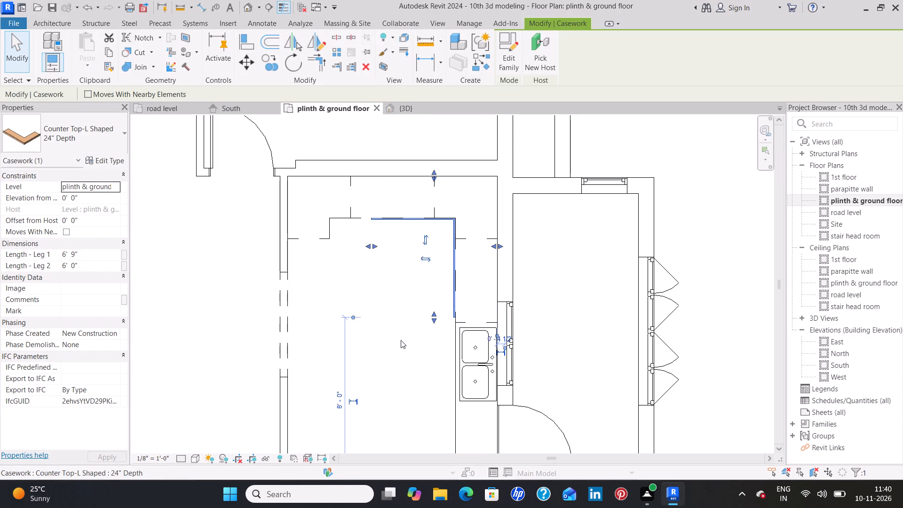
drag(432, 319, 432, 322)
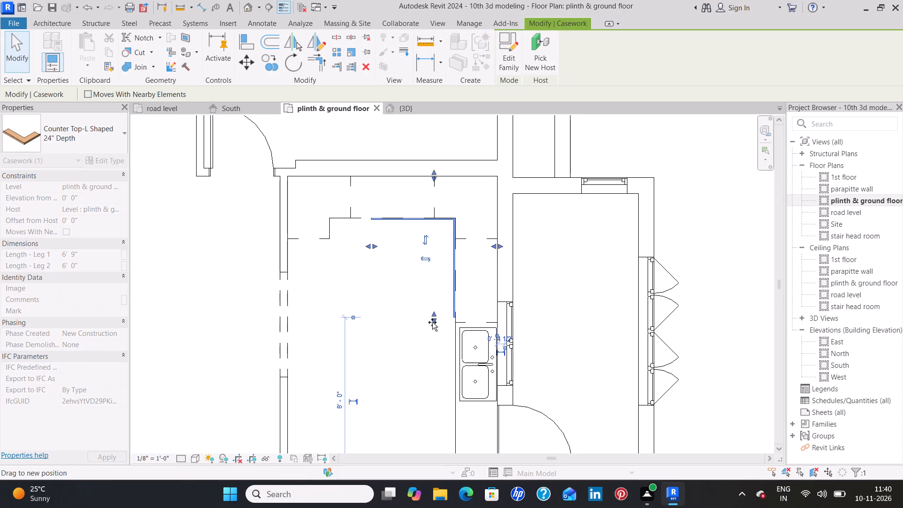
drag(432, 322, 434, 319)
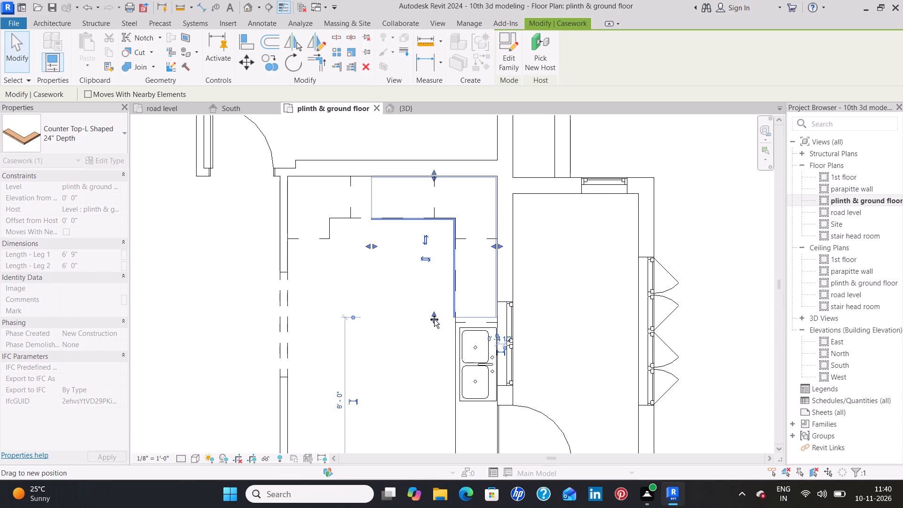
drag(434, 319, 438, 321)
scroll(469, 322, up, 7)
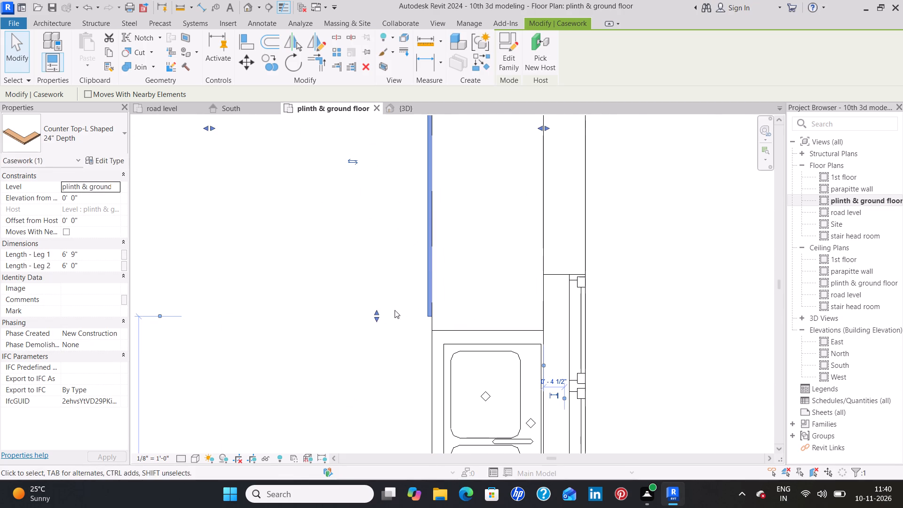
drag(378, 317, 379, 325)
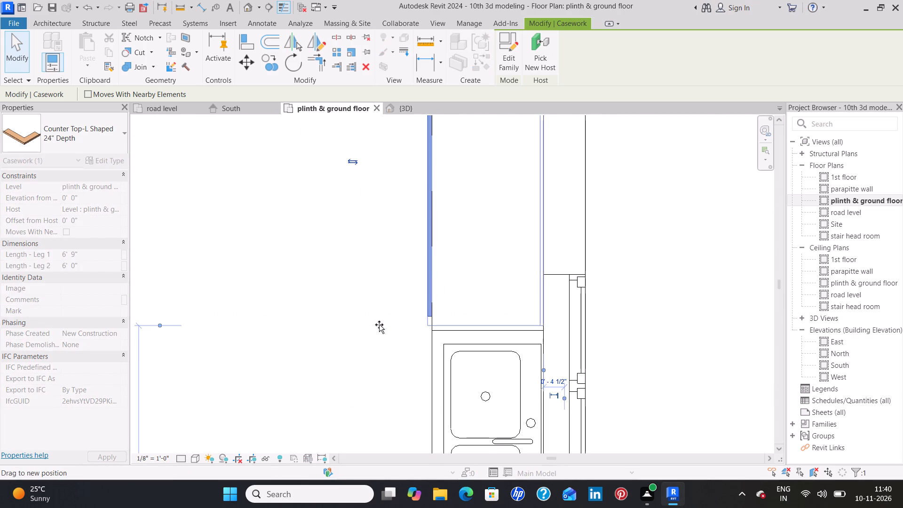
drag(379, 325, 381, 329)
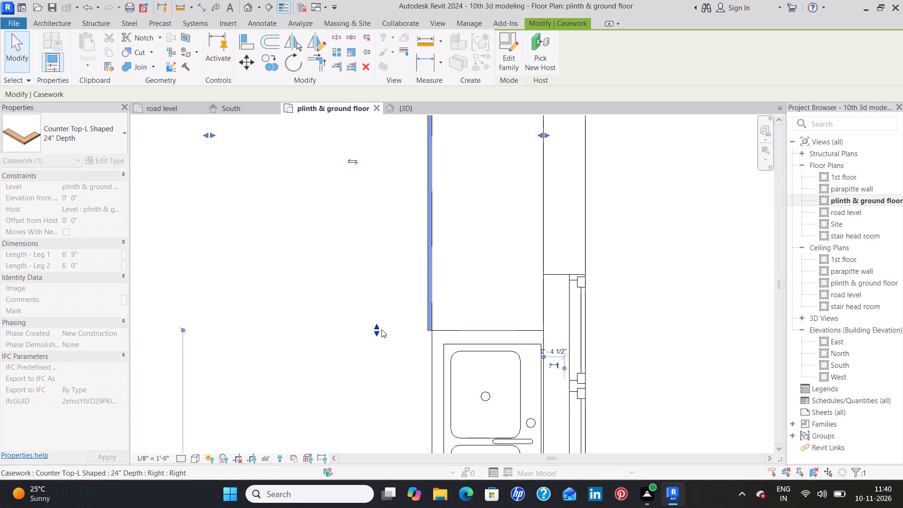
click(379, 333)
Nudge the sink counter top west to line up with the L-shaped one and trim its north end to meet it.
click(432, 370)
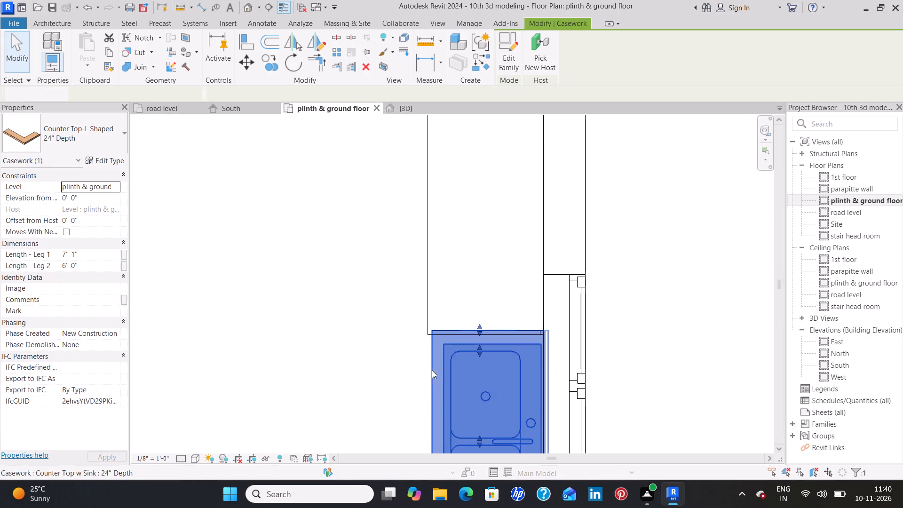
middle_drag(362, 372, 352, 261)
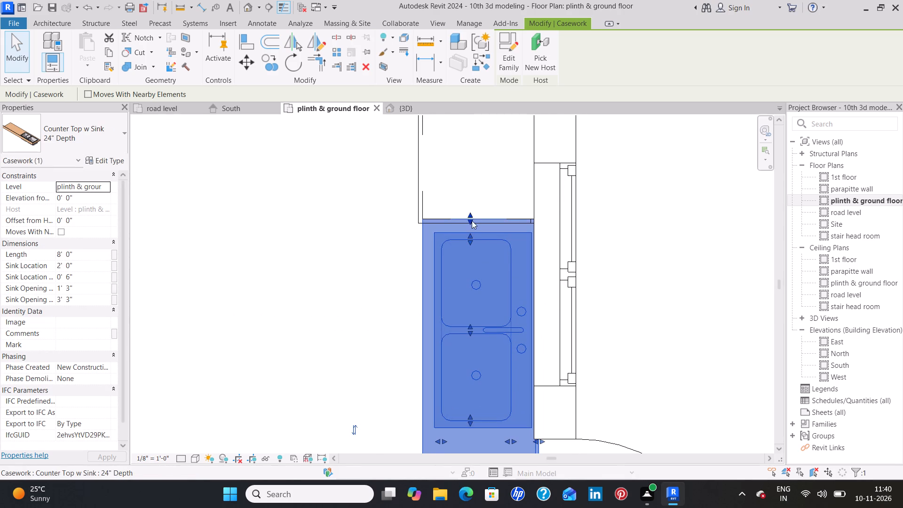
click(468, 221)
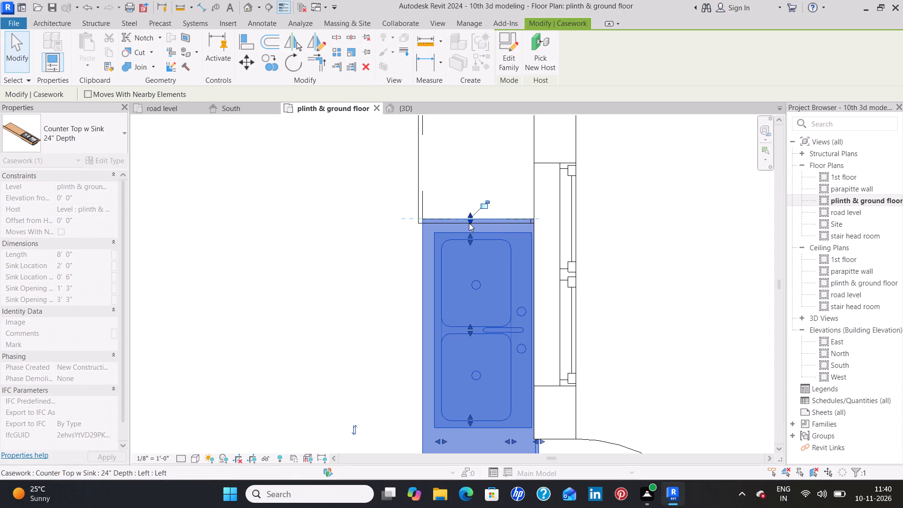
key(Left)
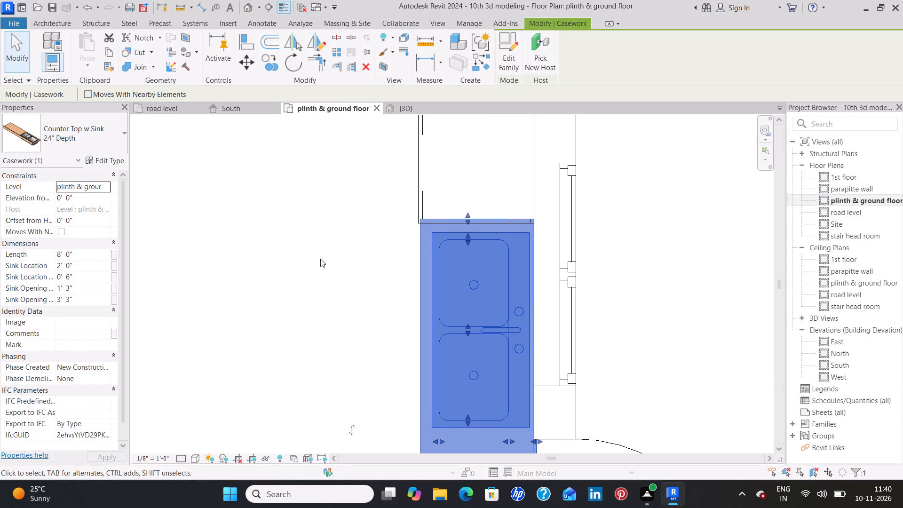
key(Left)
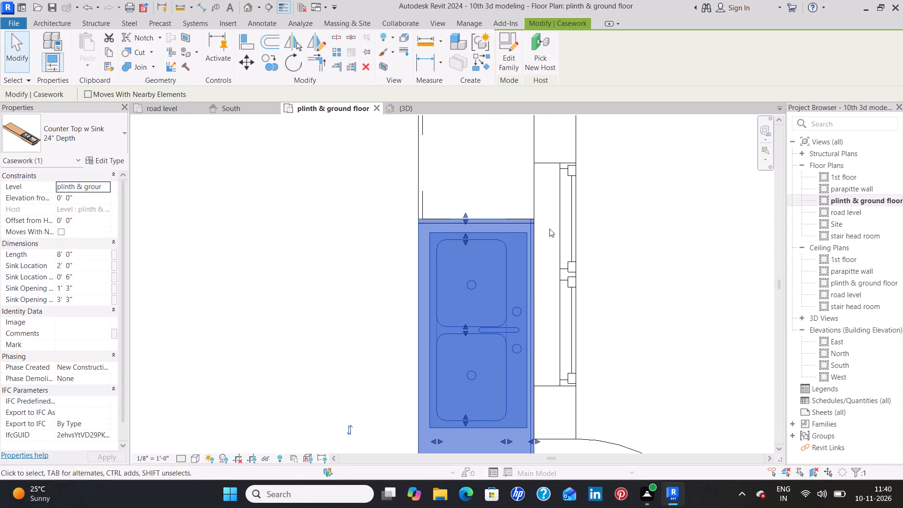
click(464, 222)
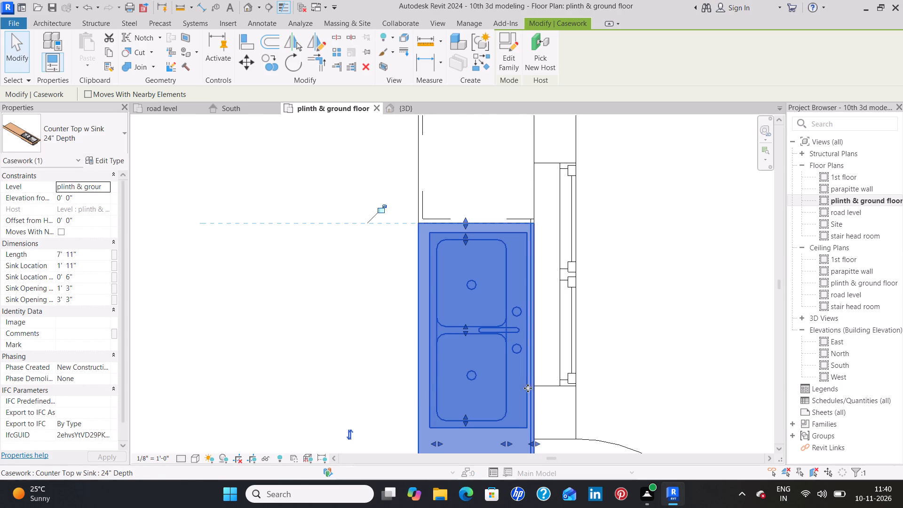
Shorten the sink counter top from its south end, beyond the room wall, to just past the sink.
middle_drag(528, 375, 524, 242)
middle_drag(488, 399, 484, 280)
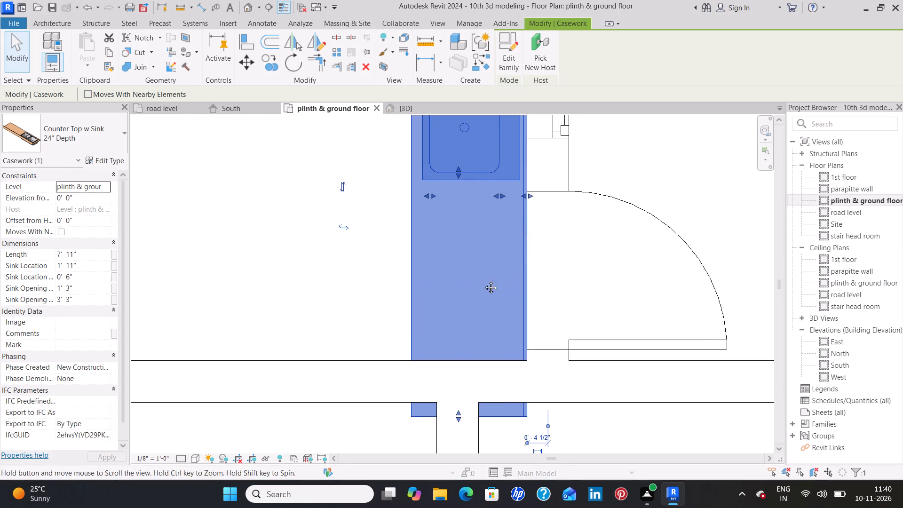
middle_drag(484, 280, 484, 281)
drag(458, 409, 468, 278)
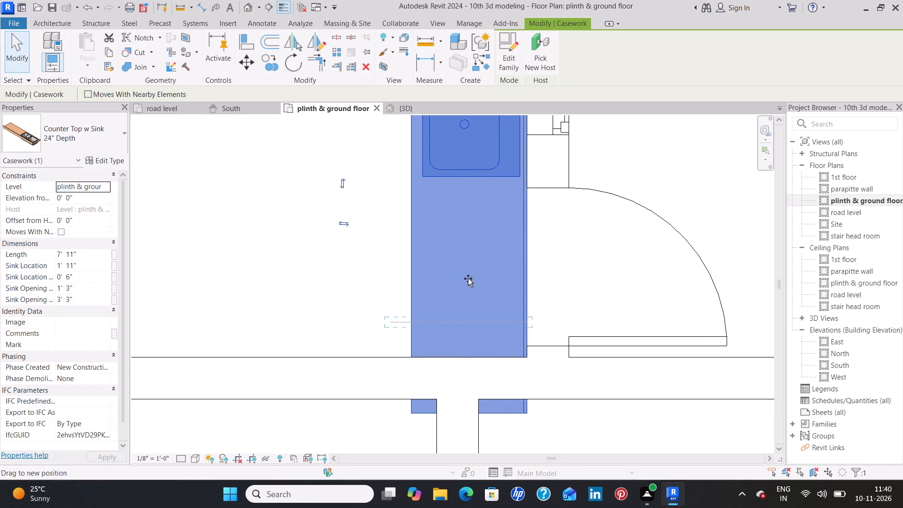
drag(468, 278, 477, 180)
click(302, 196)
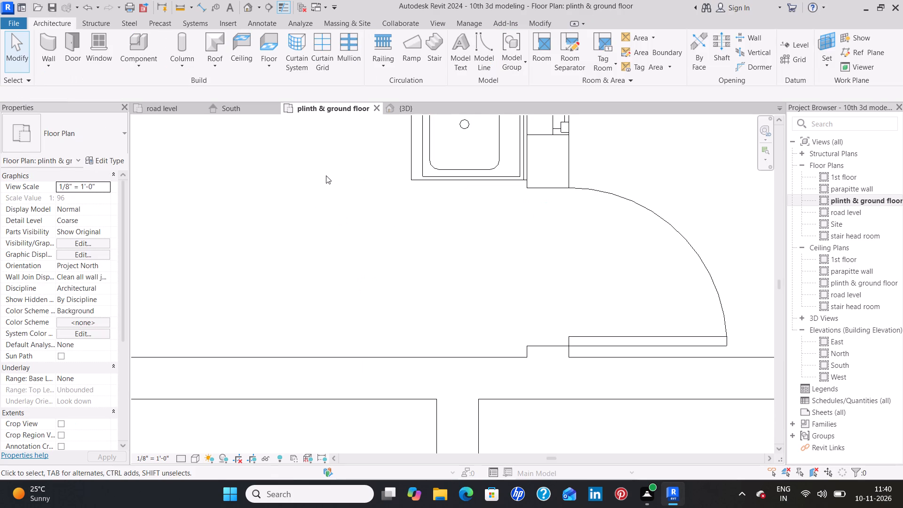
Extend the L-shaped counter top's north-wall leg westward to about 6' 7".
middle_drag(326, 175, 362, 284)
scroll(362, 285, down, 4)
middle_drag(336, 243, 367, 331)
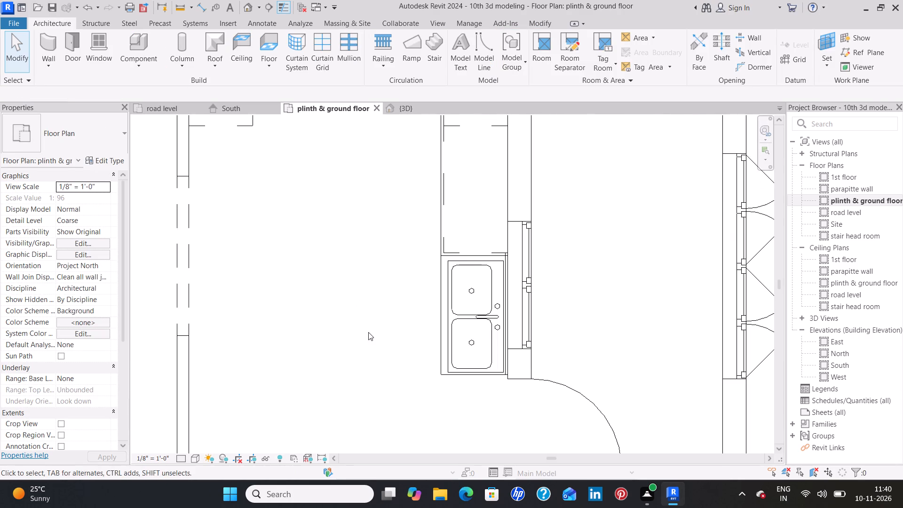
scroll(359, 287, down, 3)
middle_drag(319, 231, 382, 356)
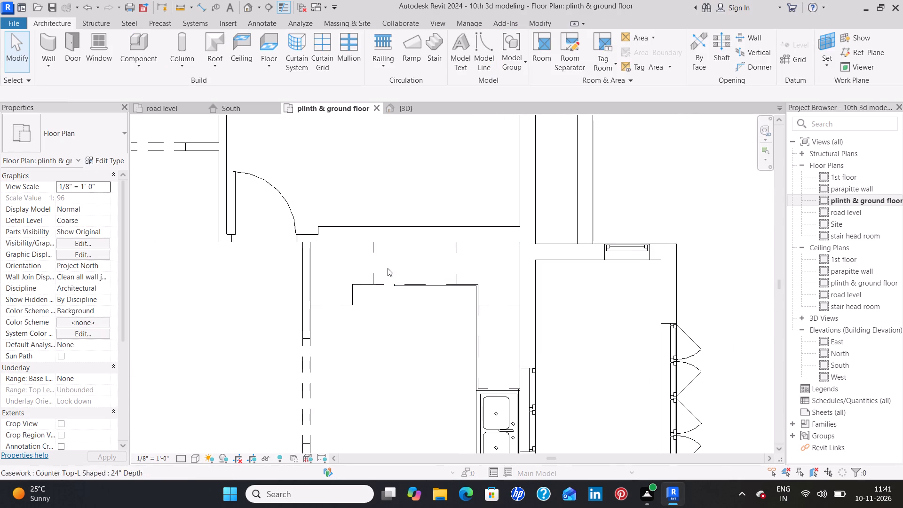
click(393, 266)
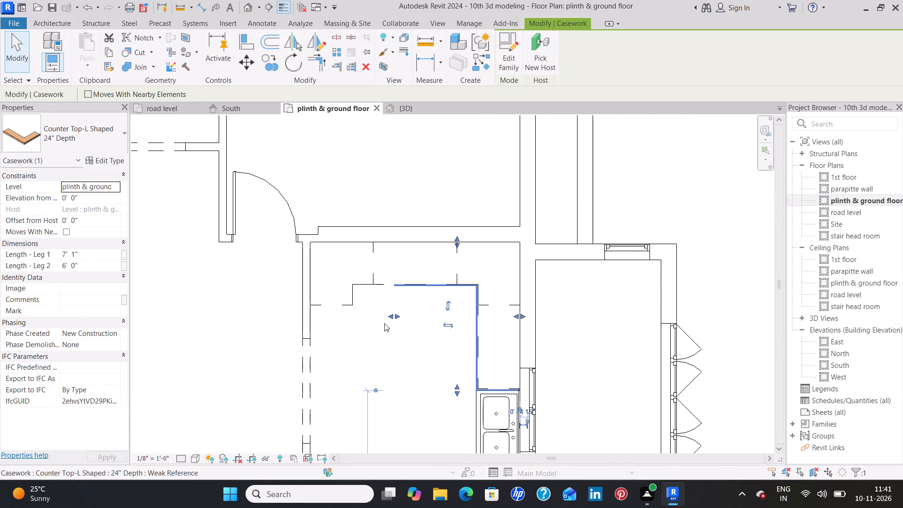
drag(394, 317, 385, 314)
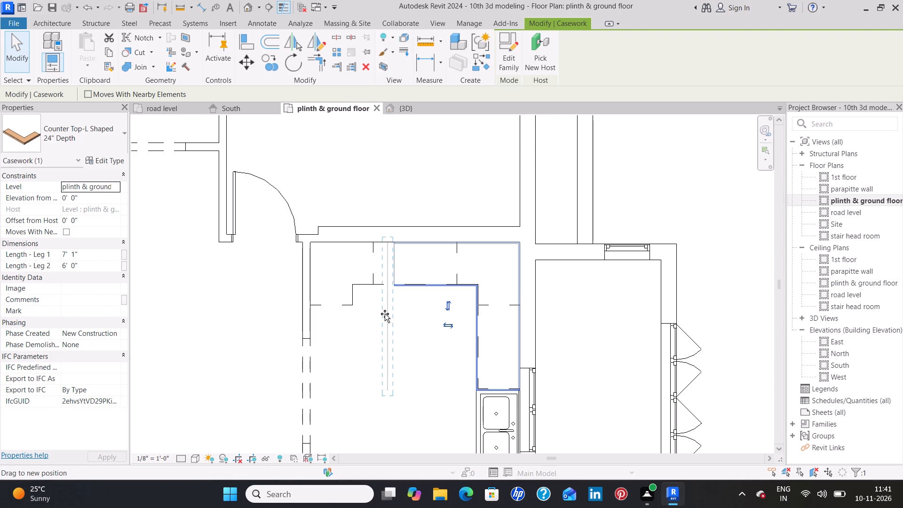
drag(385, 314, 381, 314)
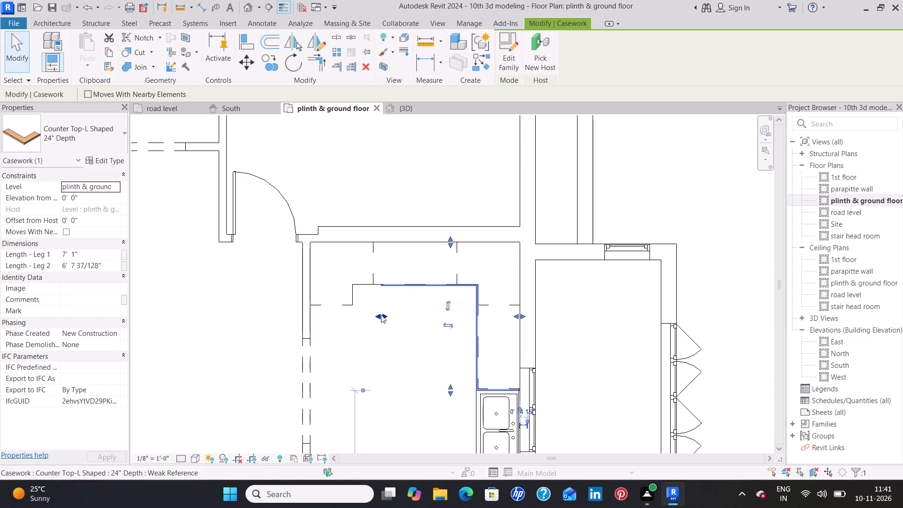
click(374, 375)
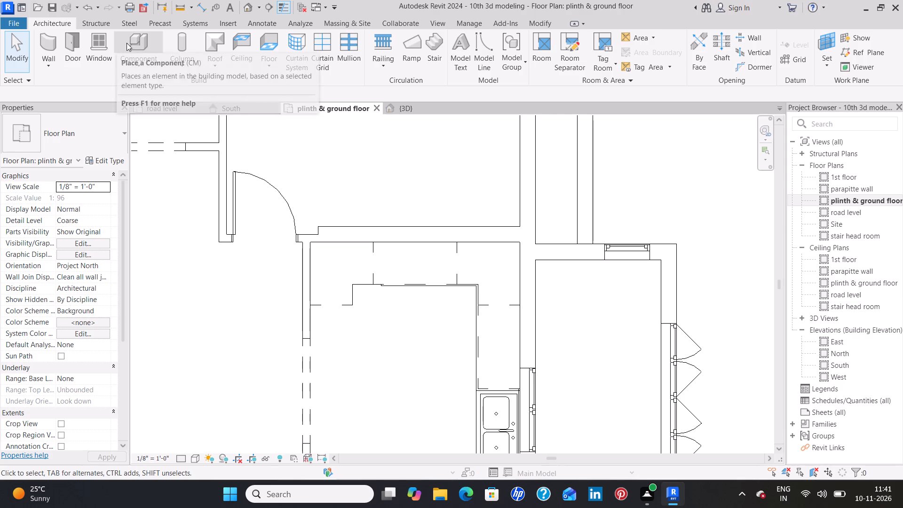
Load the straight Counter Top family from the Counter Tops casework folder.
click(139, 44)
click(509, 57)
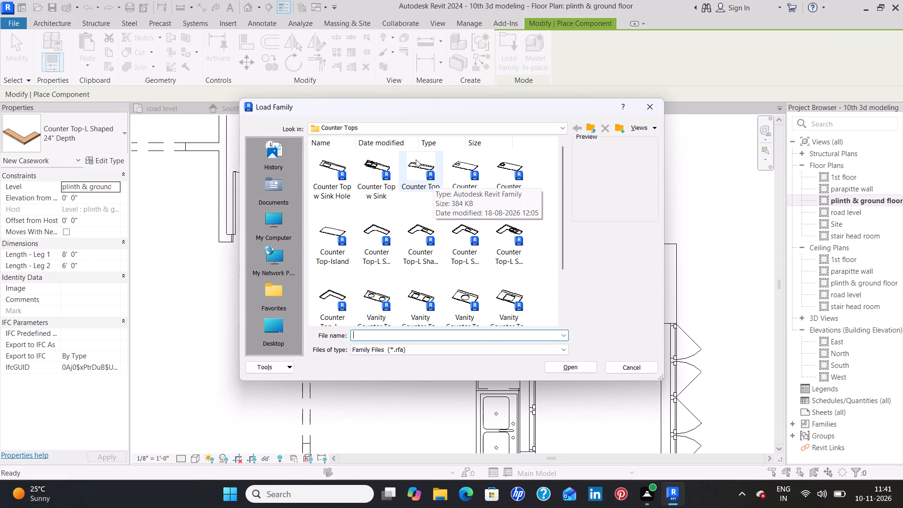
click(416, 159)
click(575, 367)
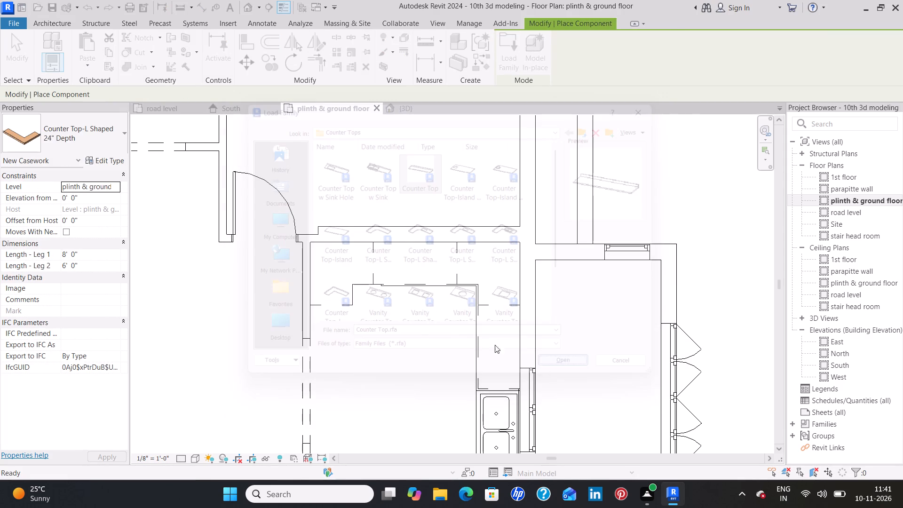
Place the 24" deep straight counter top along the kitchen's west wall, its south end on the northwest corner cabinet's south edge.
key(space)
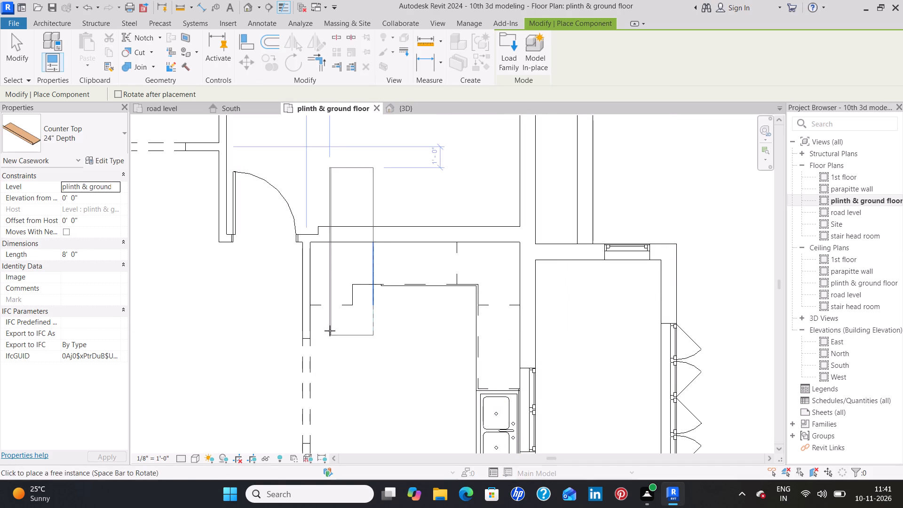
key(space)
key(space)
key(space)
key(space)
click(314, 308)
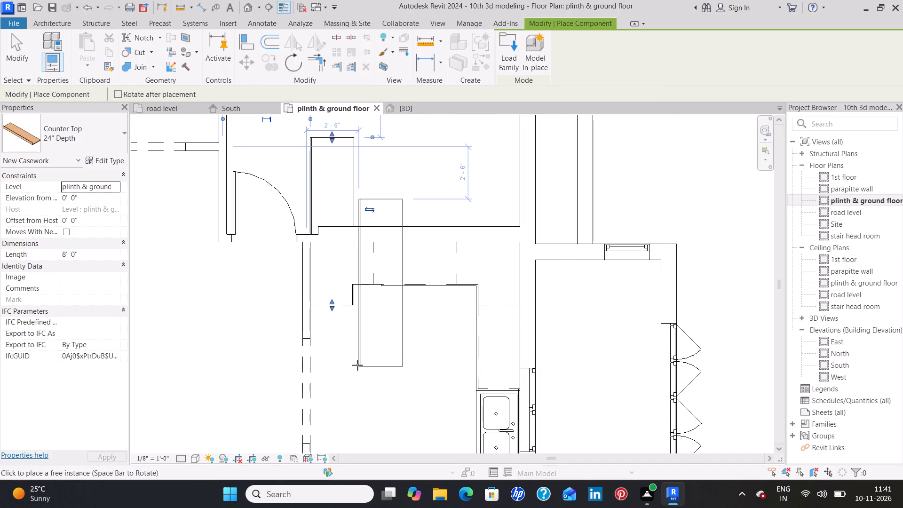
key(Escape)
key(Escape)
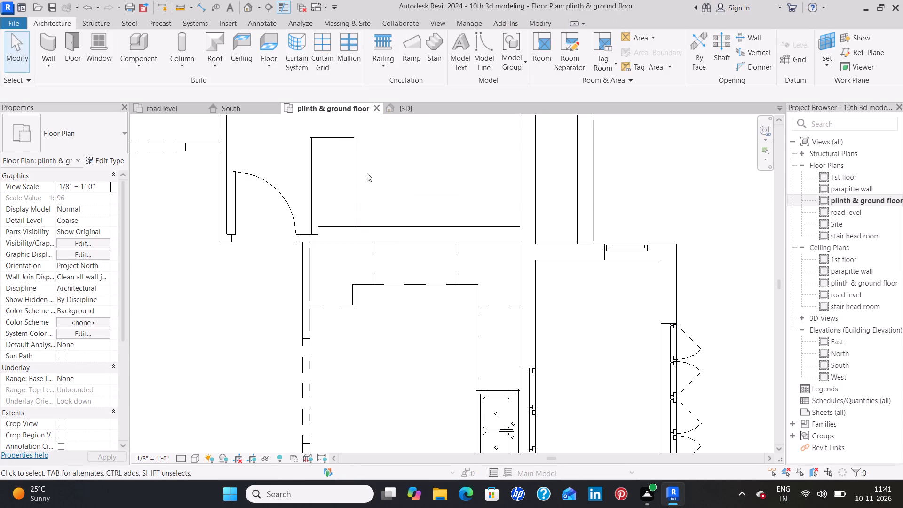
Shorten the straight counter top to 3' 0" by pulling its north end back to the kitchen's north wall face.
click(353, 177)
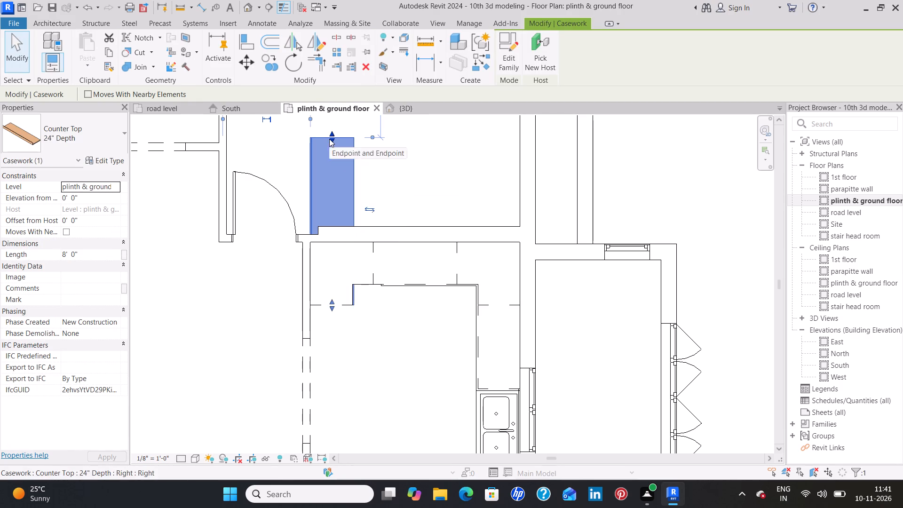
drag(332, 139, 333, 241)
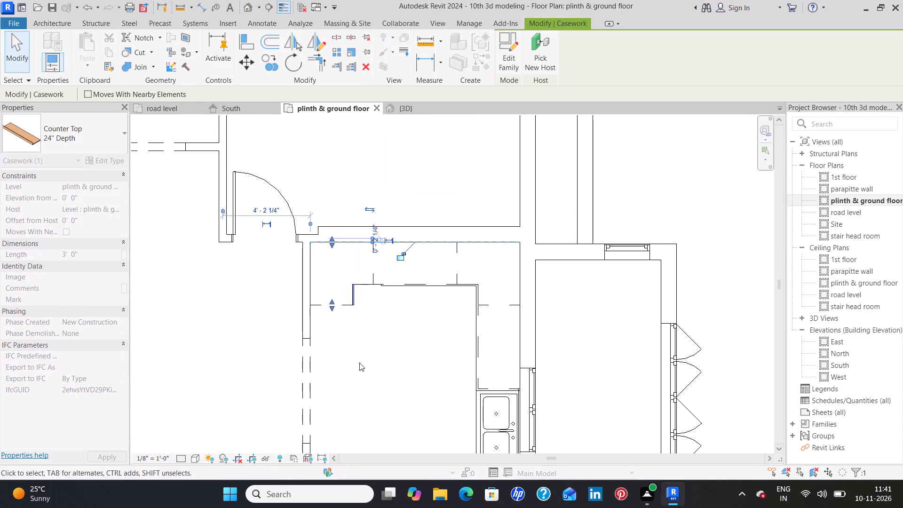
click(375, 388)
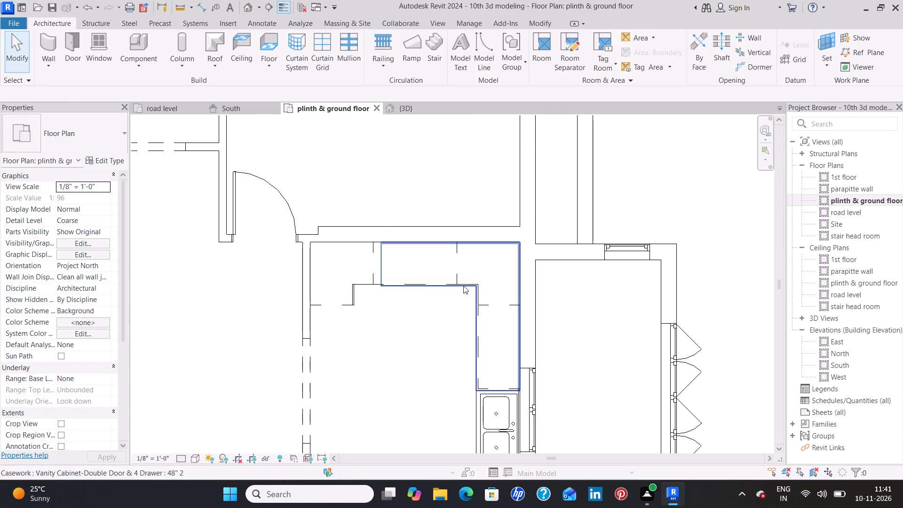
Extend the L-shaped counter top's north-wall leg west to about 7' 11 1/2" so it meets the northwest corner counter top.
click(463, 286)
drag(380, 315, 358, 313)
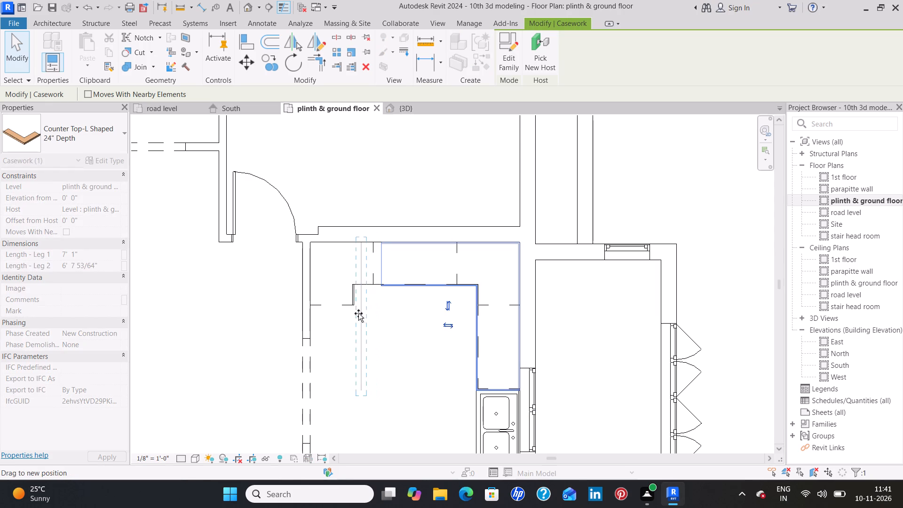
drag(358, 313, 353, 312)
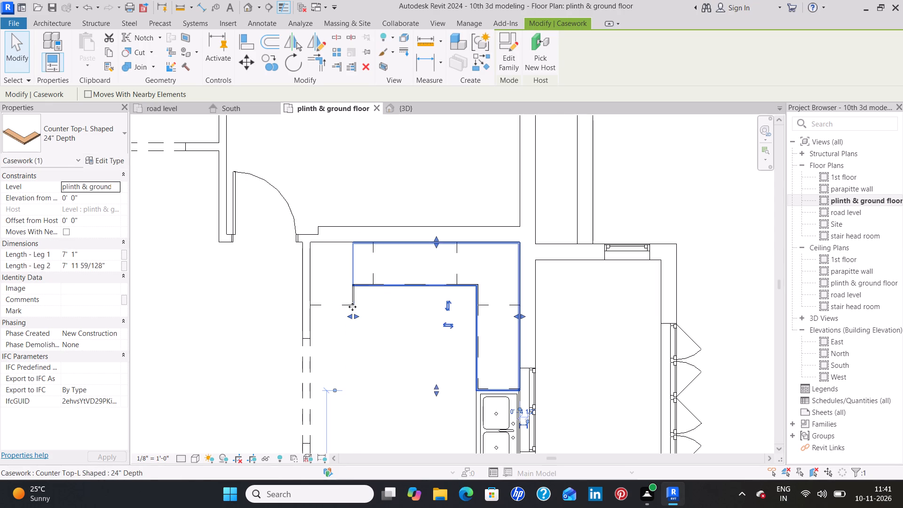
click(337, 304)
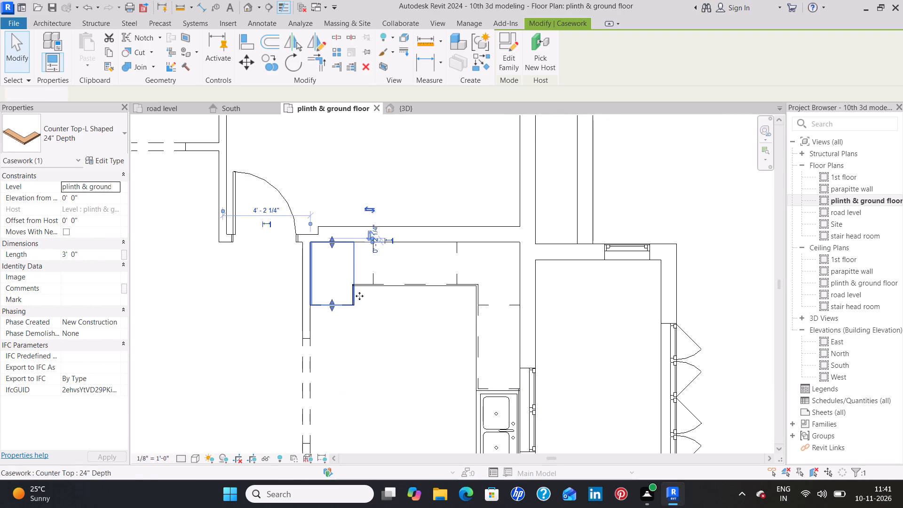
Nudge the L-shaped counter top slightly east so its west end meets the northwest straight counter top's front edge.
scroll(367, 287, up, 8)
click(361, 282)
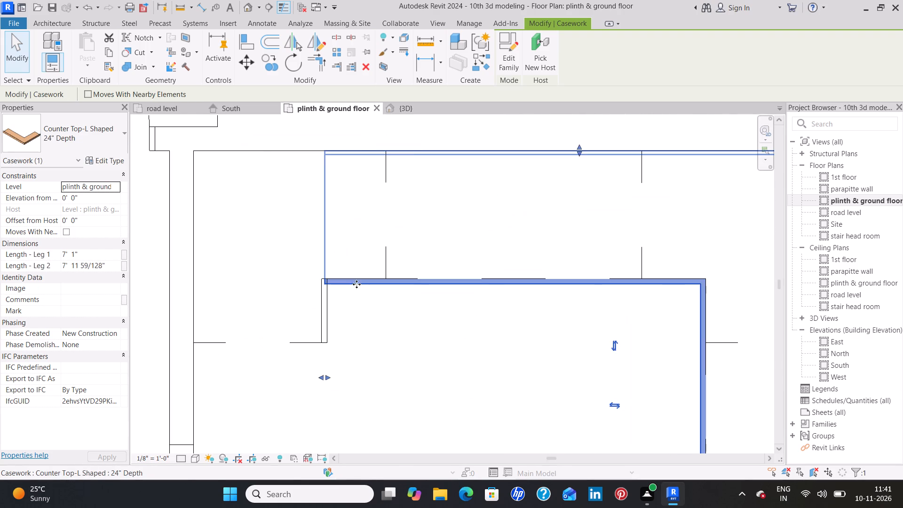
middle_drag(359, 298, 369, 342)
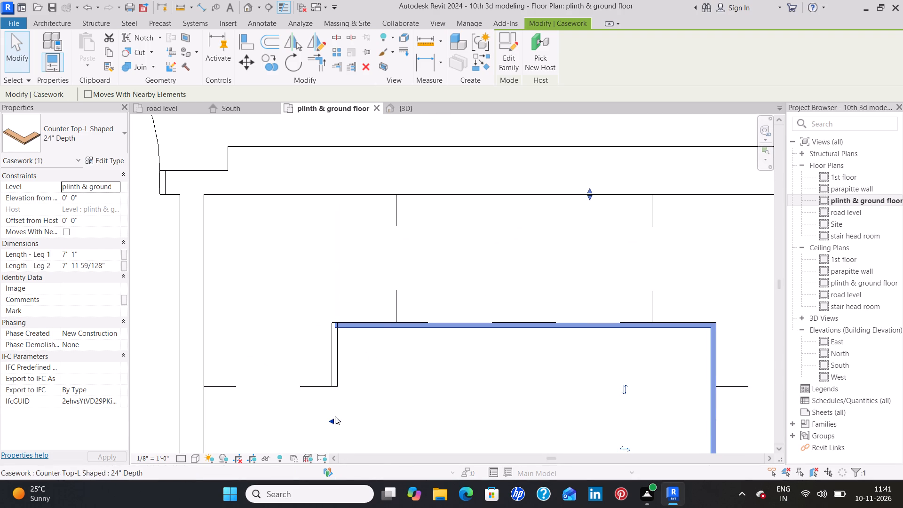
scroll(387, 337, up, 2)
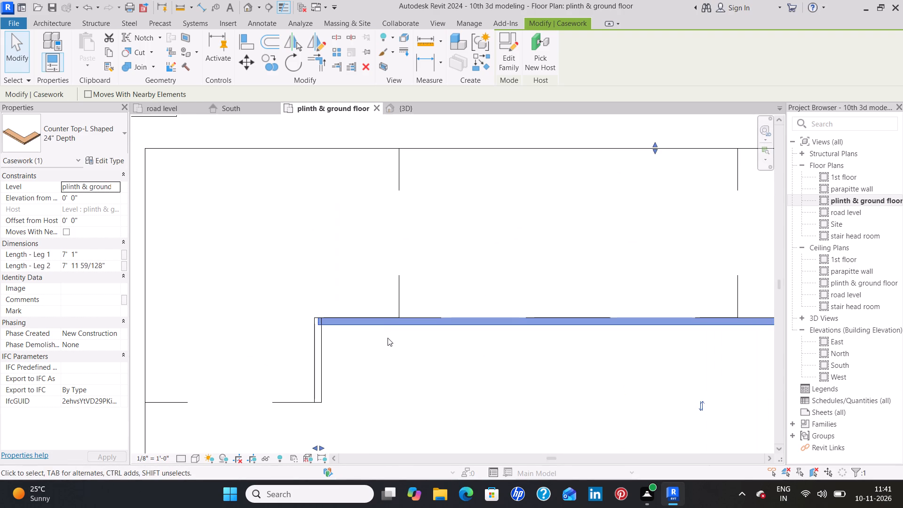
key(Right)
key(Right)
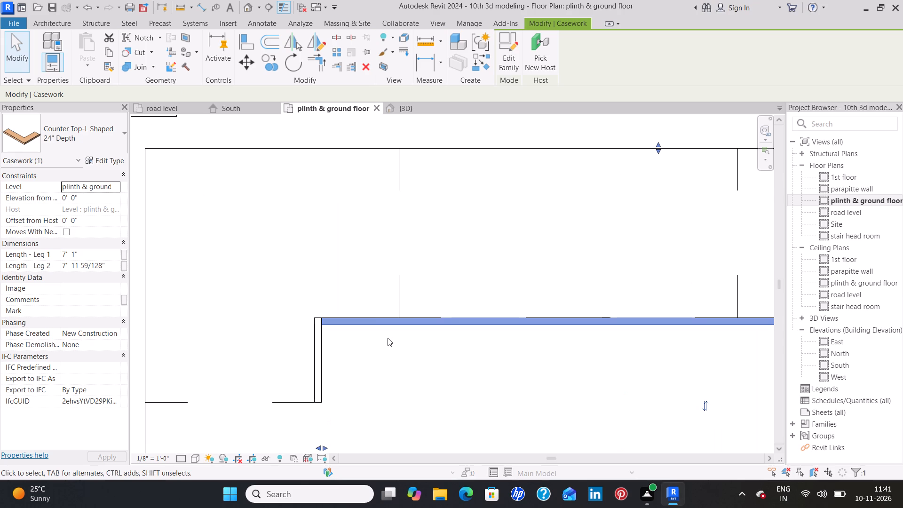
click(388, 338)
scroll(441, 369, down, 4)
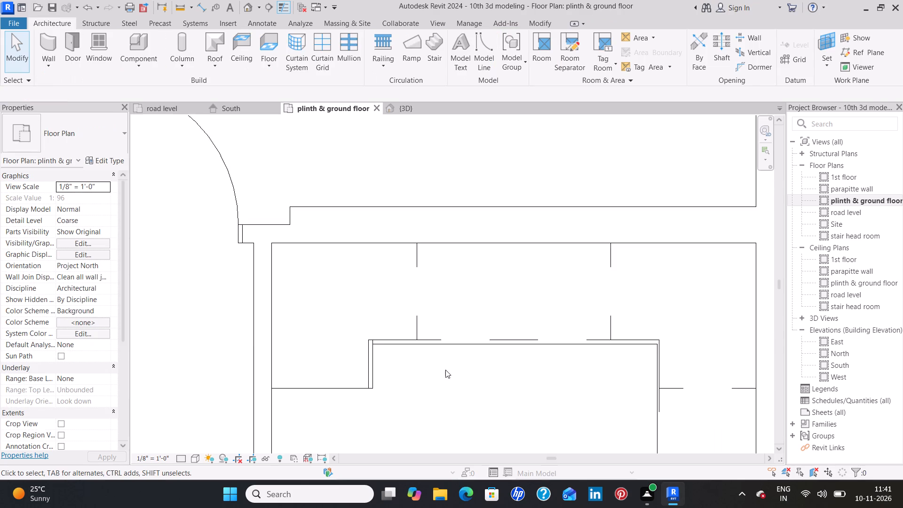
Examine the kitchen's counter tops, base cabinets, sink and window in the 3D view.
scroll(452, 370, down, 4)
middle_drag(497, 381, 481, 266)
scroll(481, 266, down, 3)
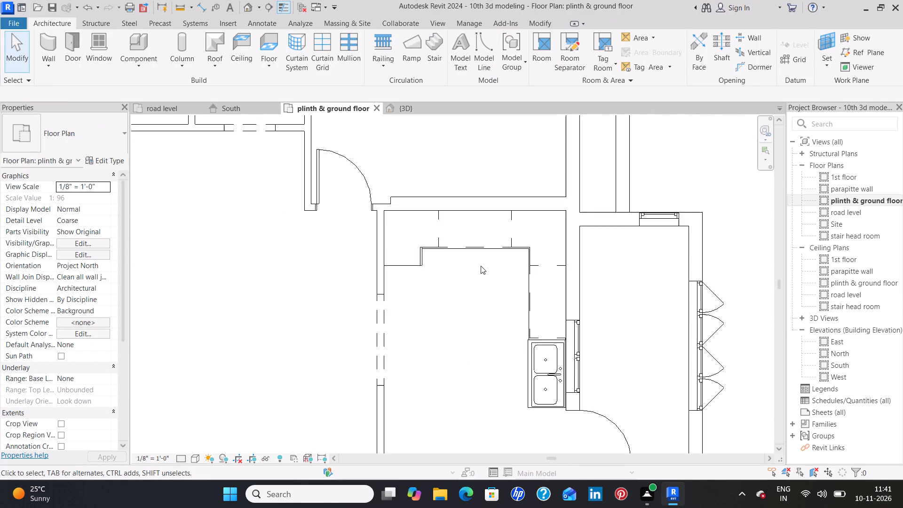
scroll(481, 266, down, 1)
click(411, 112)
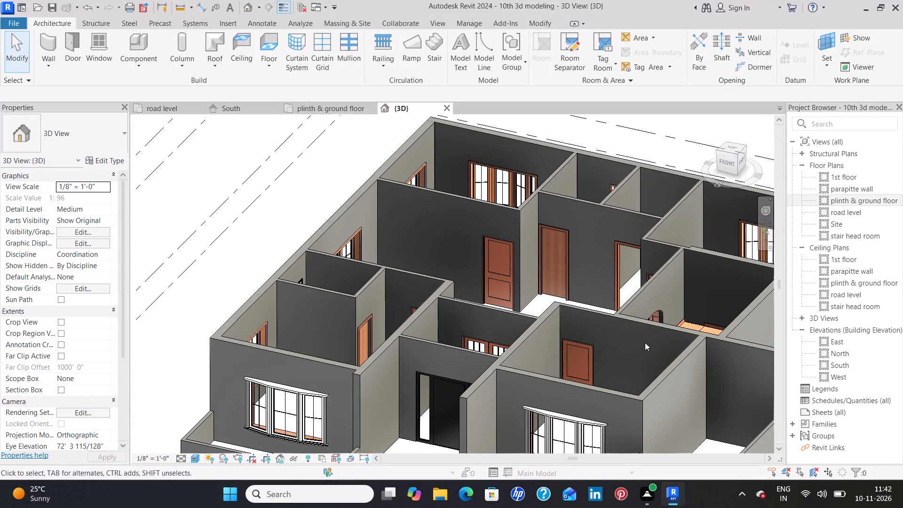
shift+middle_drag(622, 351, 683, 369)
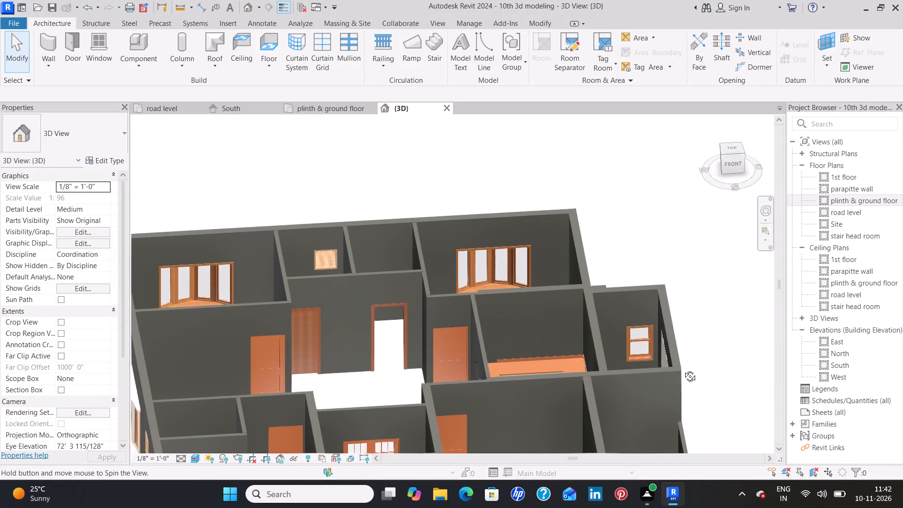
shift+middle_drag(683, 369, 684, 369)
middle_drag(544, 388, 567, 272)
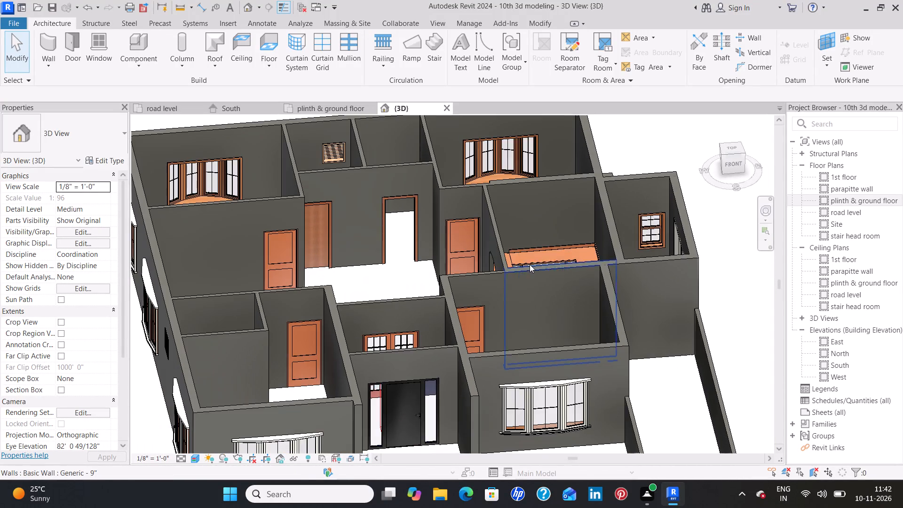
shift+middle_drag(526, 258, 488, 363)
middle_drag(553, 243, 618, 328)
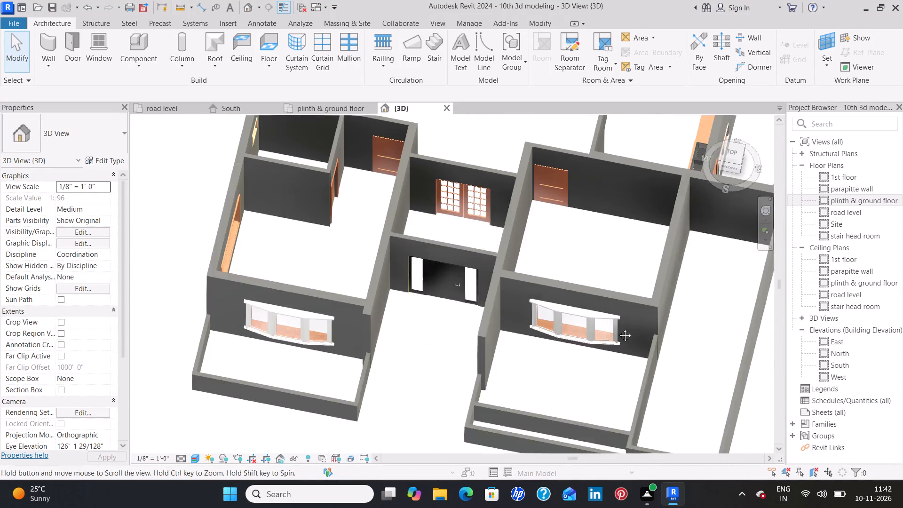
middle_drag(618, 328, 658, 350)
shift+middle_drag(645, 338, 706, 374)
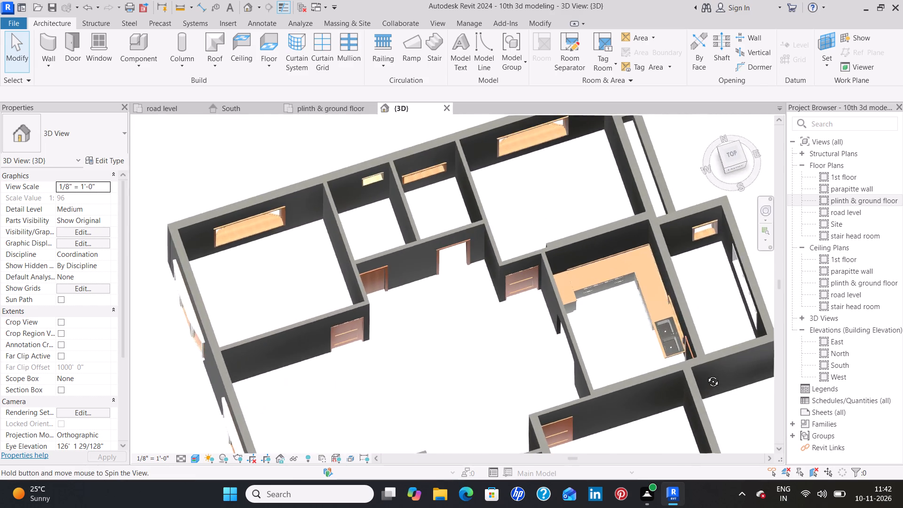
shift+middle_drag(706, 374, 722, 386)
middle_drag(708, 359, 686, 232)
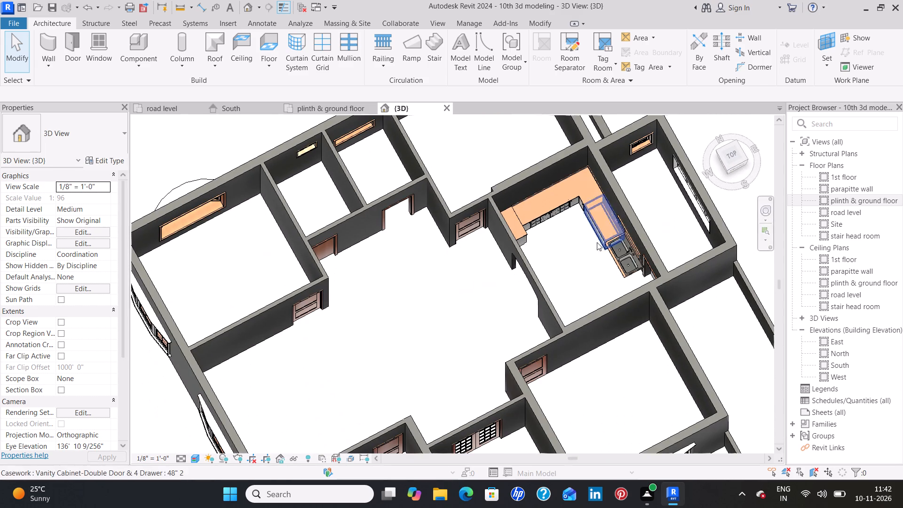
scroll(633, 267, up, 7)
shift+middle_drag(514, 315, 563, 318)
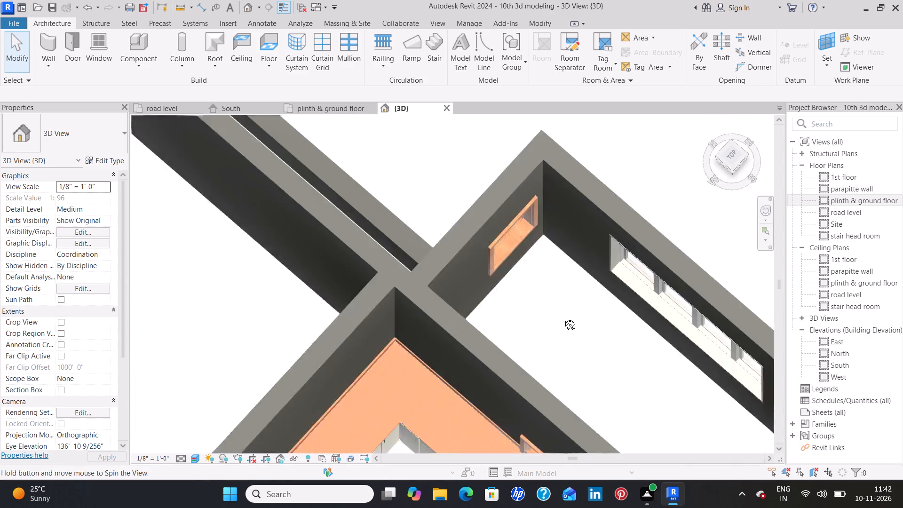
shift+middle_drag(563, 318, 567, 319)
middle_drag(584, 396, 491, 143)
shift+middle_drag(647, 310, 650, 300)
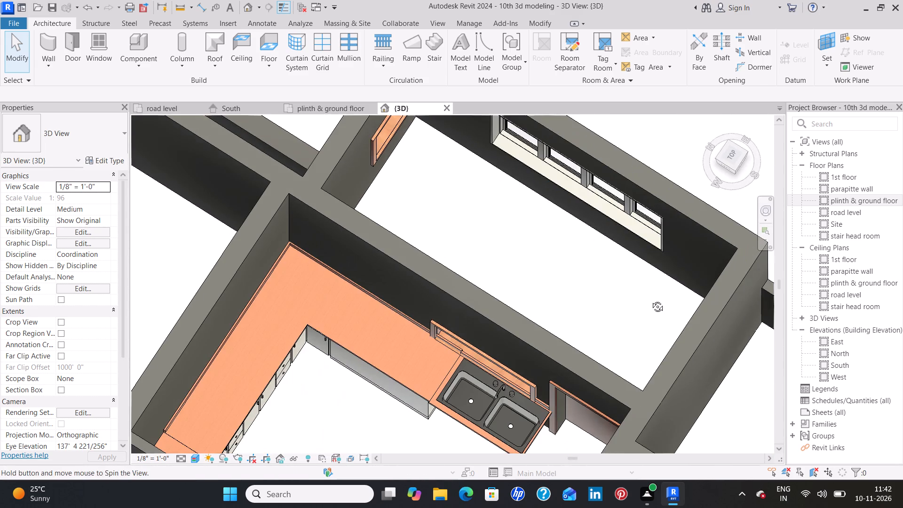
shift+middle_drag(650, 300, 654, 275)
middle_drag(621, 386, 555, 171)
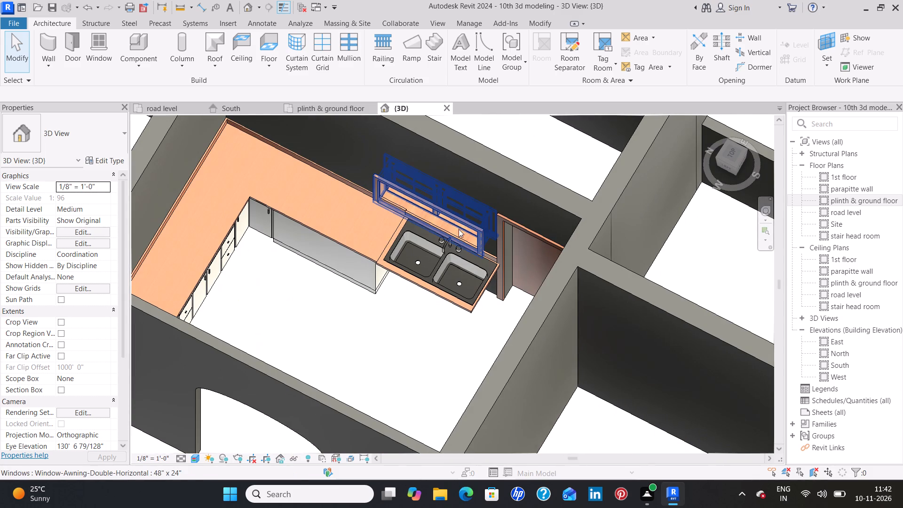
Raise the 48" x 24" awning window behind the sink to a sill height of 3' 9 1/2".
click(460, 228)
scroll(465, 201, up, 5)
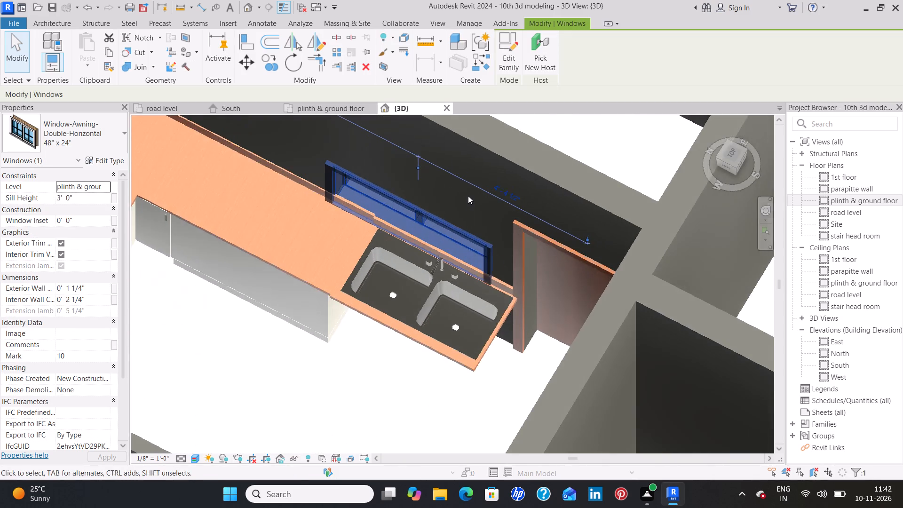
middle_drag(470, 205, 477, 167)
scroll(477, 165, up, 1)
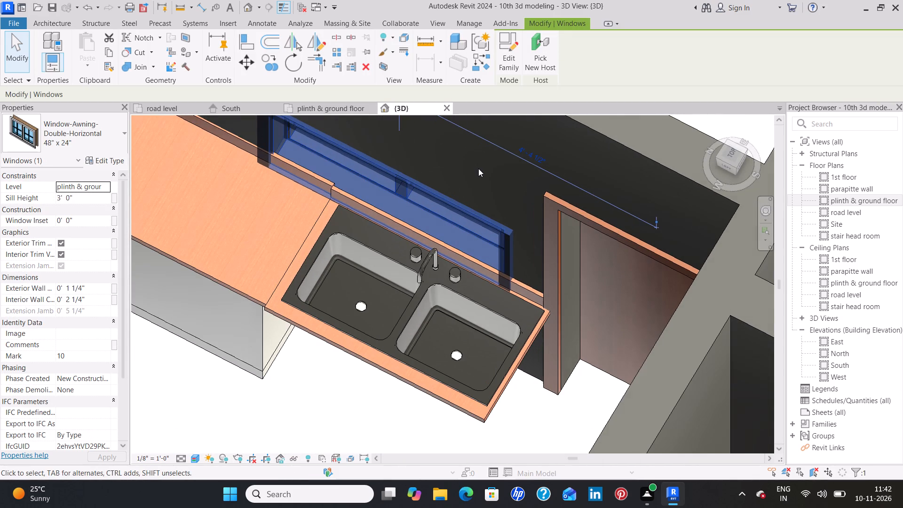
key(Up)
key(Up)
key(Up)
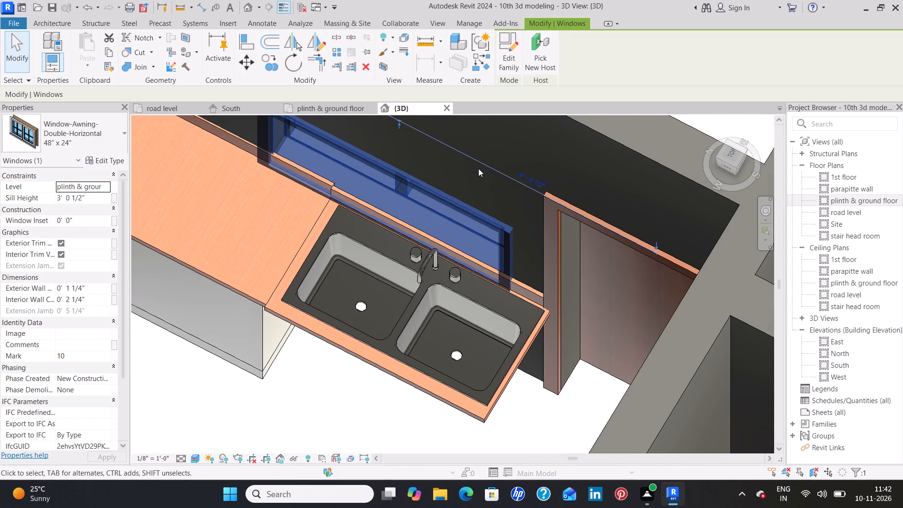
key(Up)
key(Up)
key(Up)
key(Up)
key(Up)
key(Up)
key(Up)
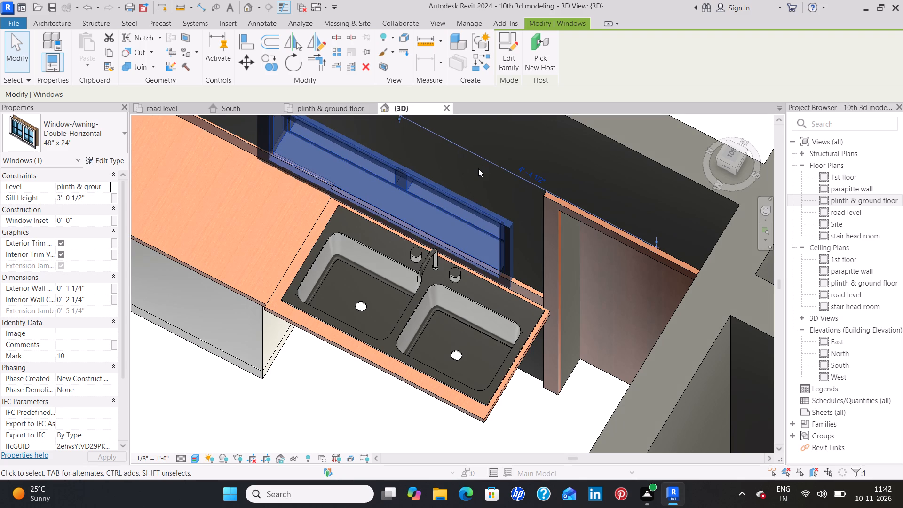
key(Up)
key(Up)
key(Up)
key(Up)
key(Up)
key(Up)
key(Up)
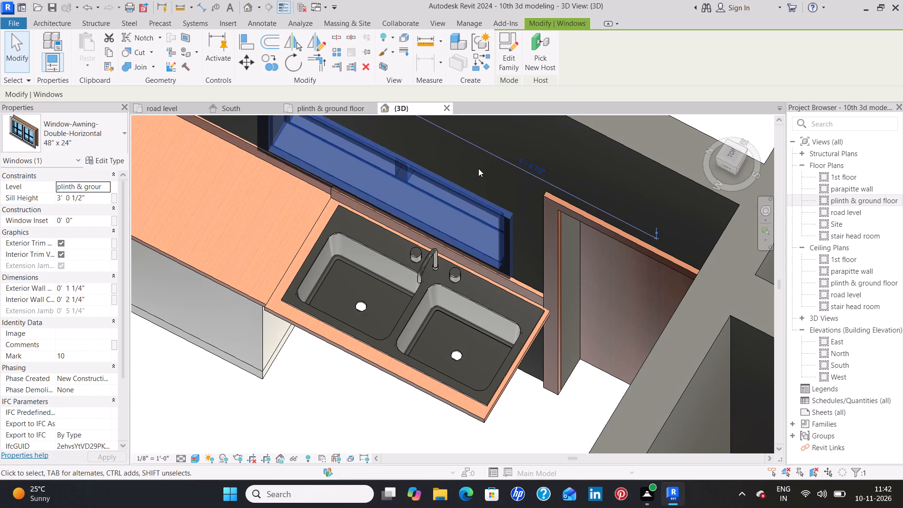
key(Up)
key(Up)
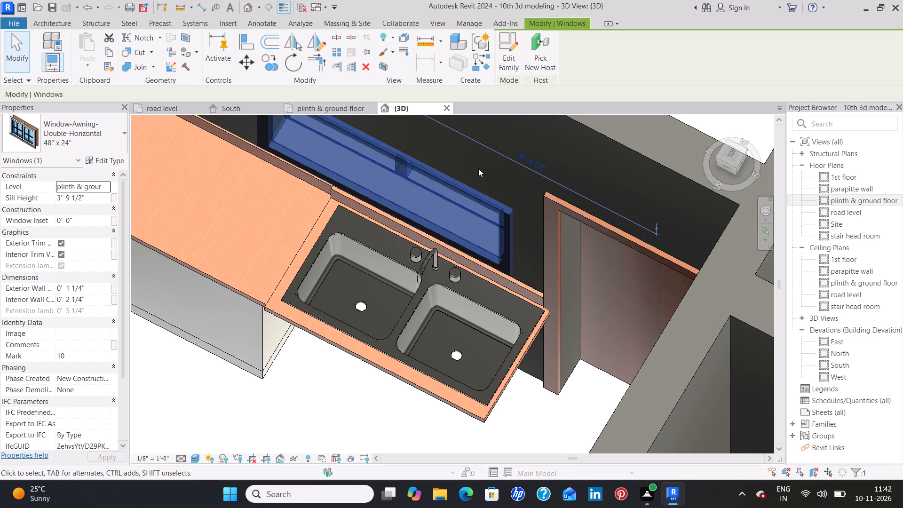
click(386, 405)
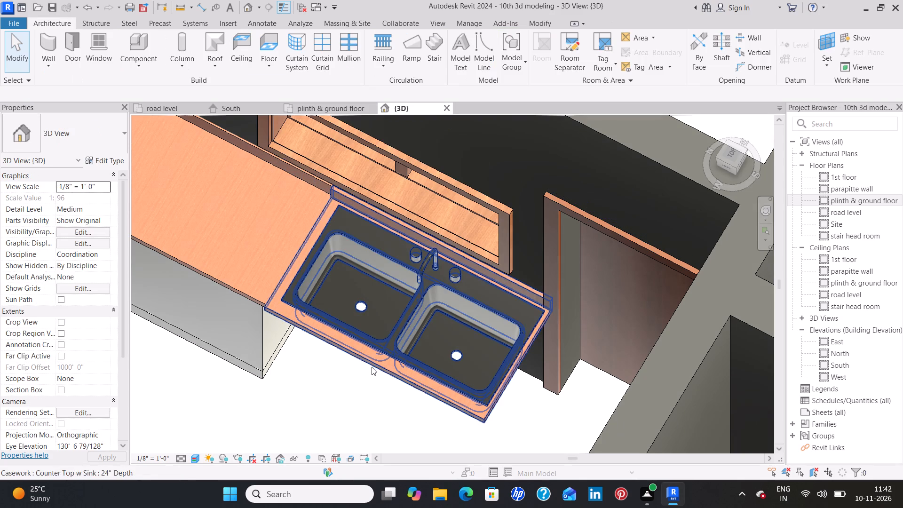
Nudge the sink counter top slightly toward the window wall so its front edge lines up with the L-shaped counter top.
click(372, 366)
key(Up)
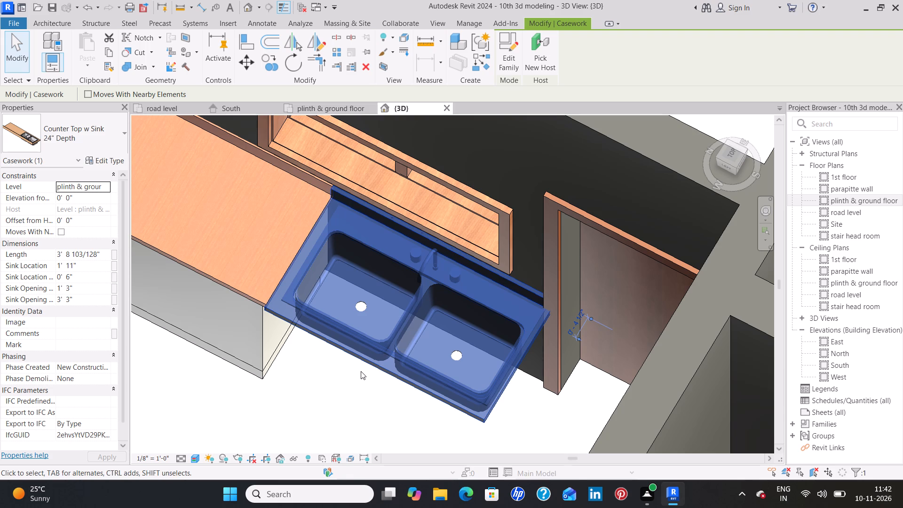
click(361, 371)
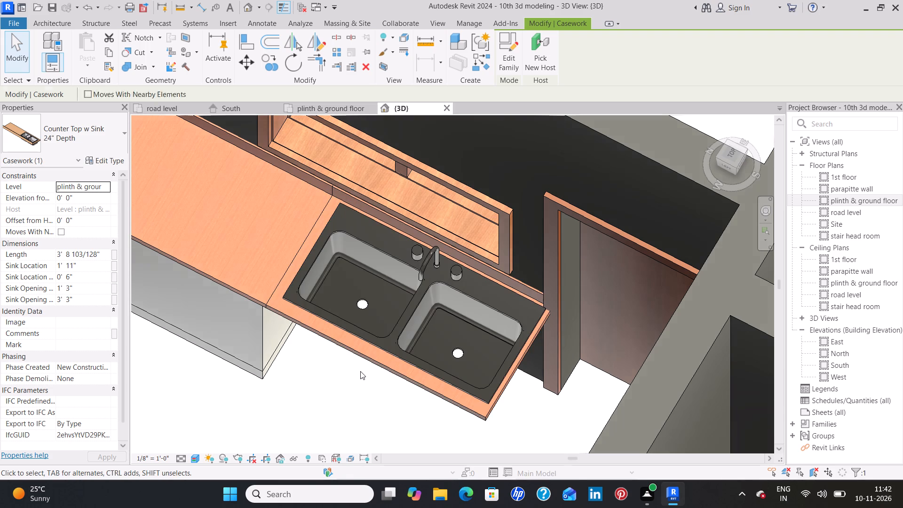
Rotate the 48" double-door, four-drawer vanity cabinet beside the sink 180° so its doors and drawers face the room.
scroll(356, 376, down, 3)
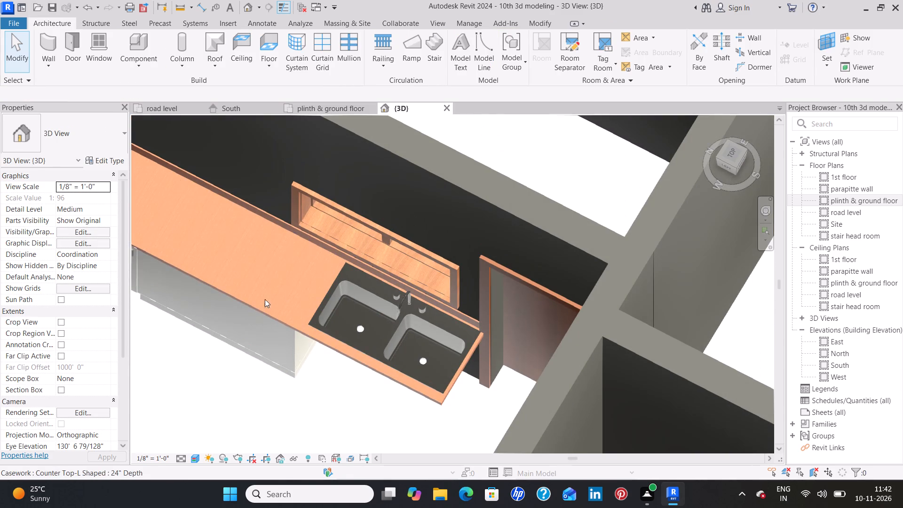
middle_drag(253, 270, 355, 316)
scroll(346, 311, down, 1)
middle_drag(242, 279, 276, 255)
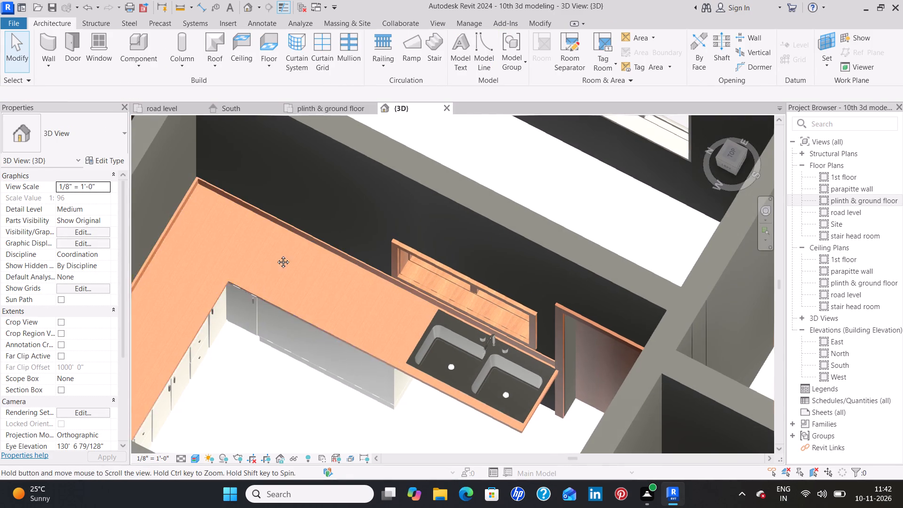
middle_drag(276, 255, 370, 197)
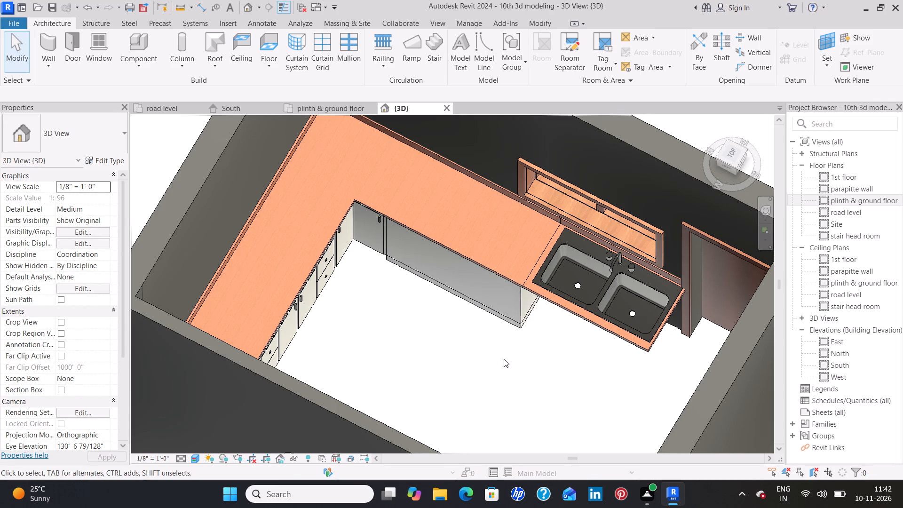
click(520, 324)
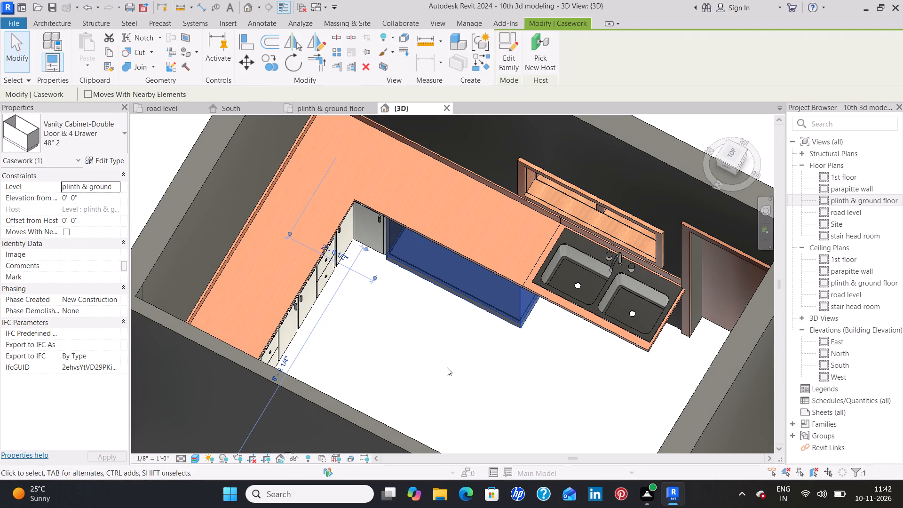
key(space)
key(space)
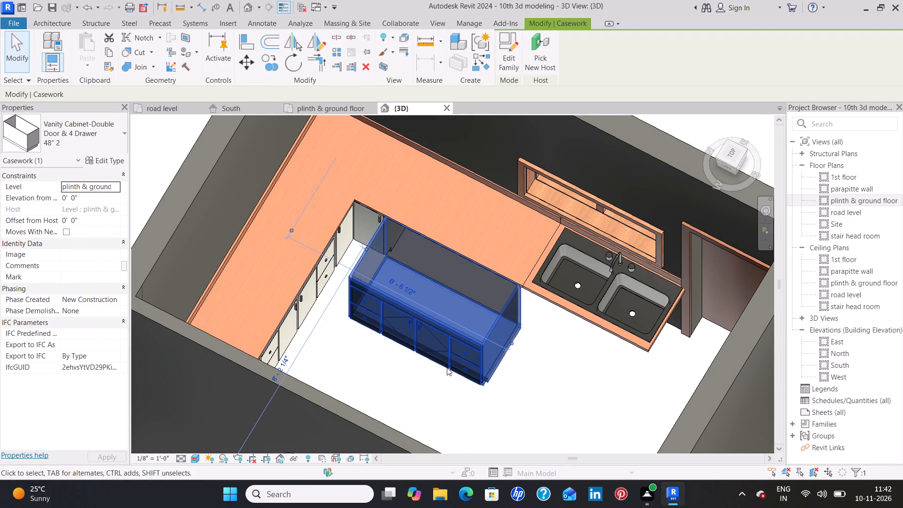
click(441, 416)
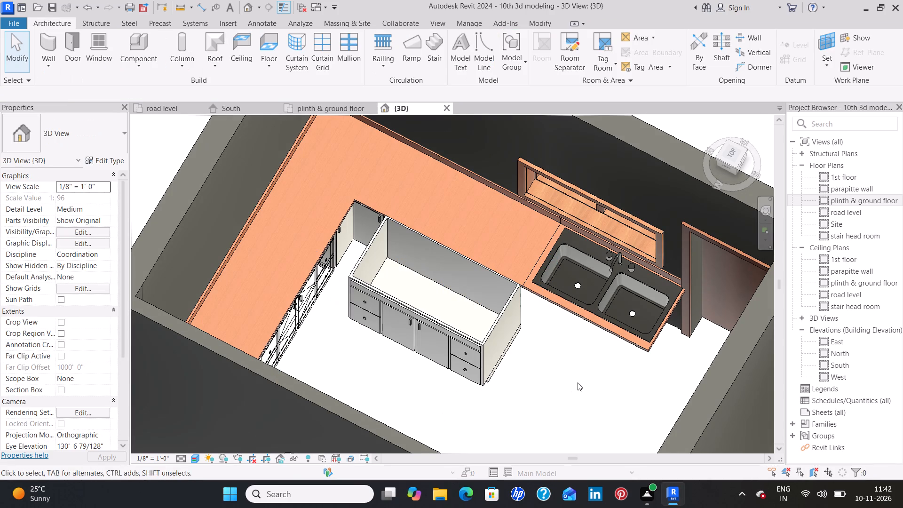
Examine the kitchen counter tops and cabinets and the surrounding ground-floor rooms from several angles in the 3D view.
middle_drag(579, 382, 575, 396)
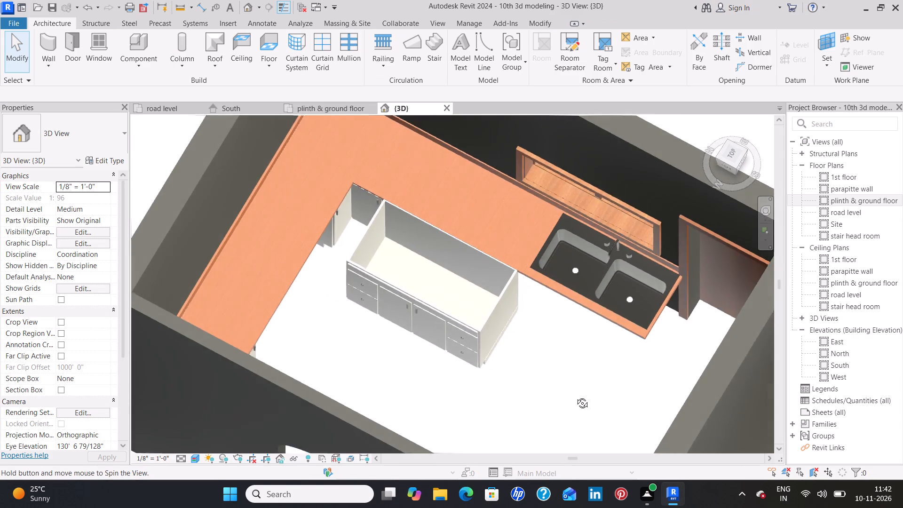
middle_drag(575, 396, 528, 408)
middle_drag(606, 328, 554, 470)
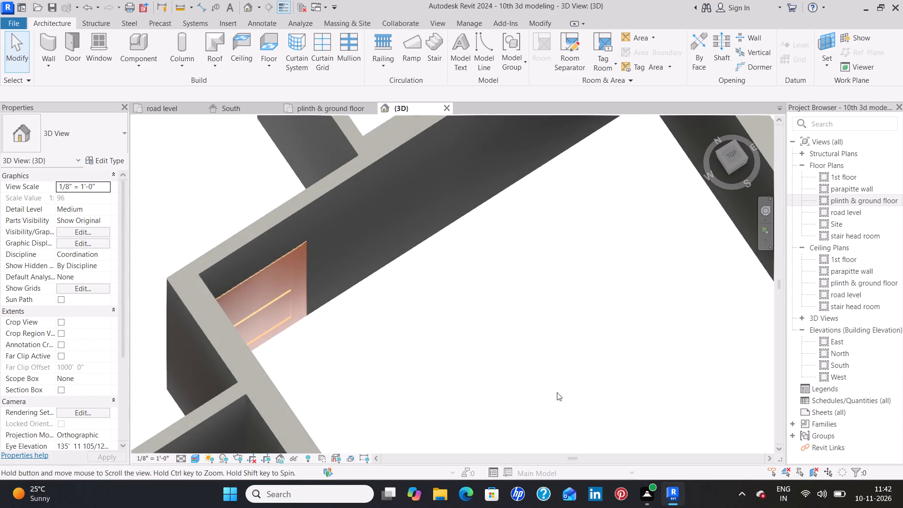
middle_drag(583, 246, 572, 470)
shift+middle_drag(588, 190, 581, 247)
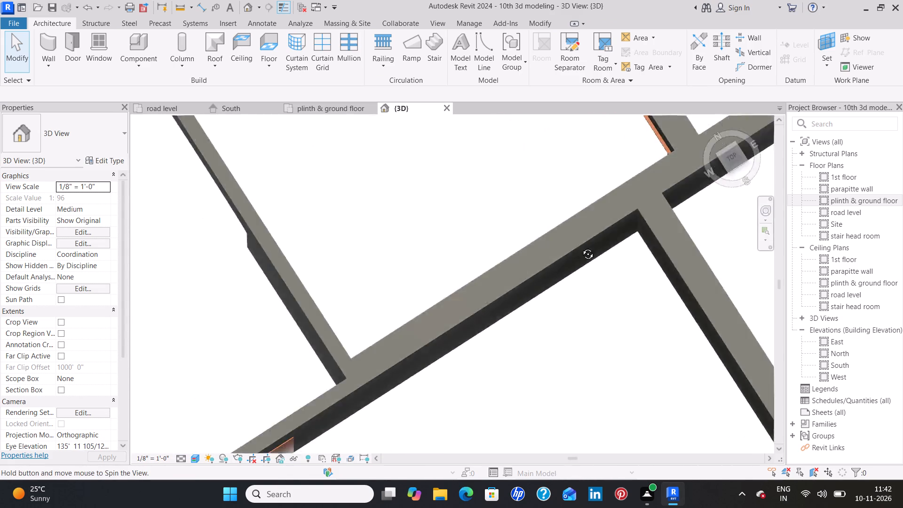
shift+middle_drag(581, 247, 472, 206)
middle_drag(493, 210, 497, 304)
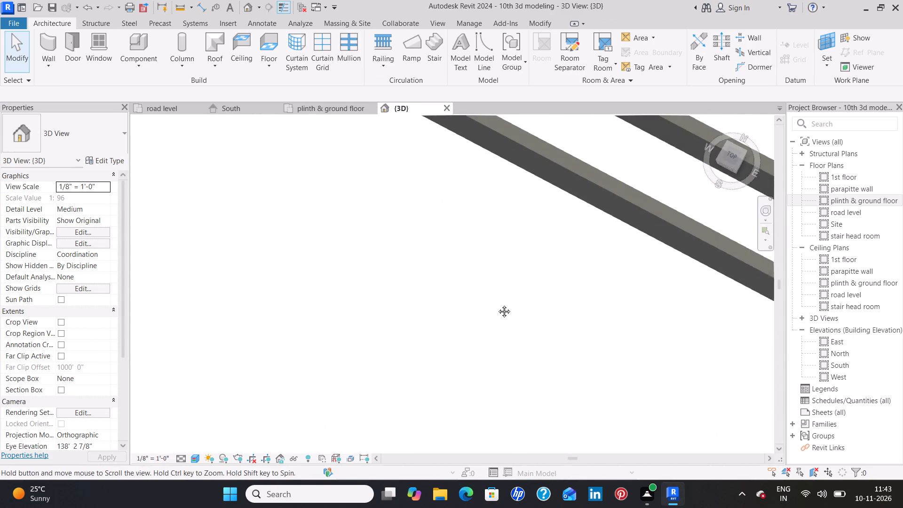
middle_drag(497, 304, 489, 438)
scroll(490, 425, down, 10)
middle_drag(561, 275, 527, 350)
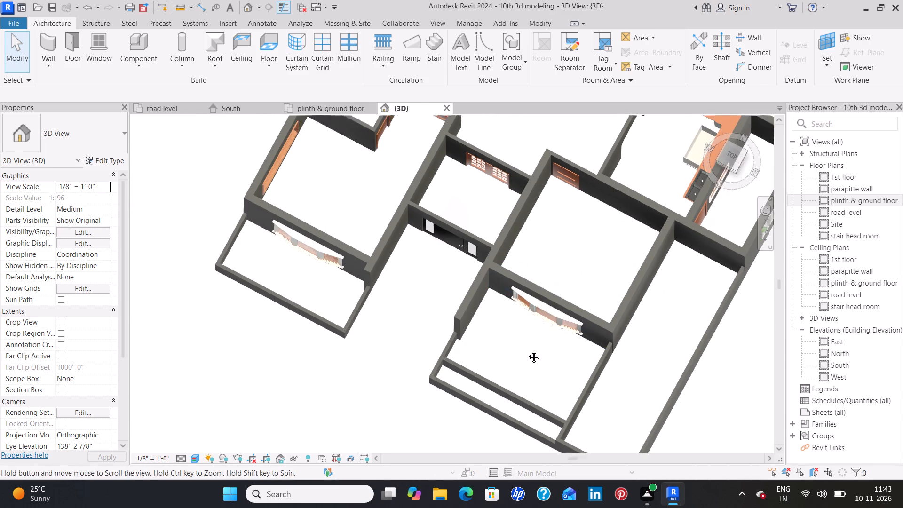
middle_drag(527, 350, 486, 457)
scroll(587, 300, up, 8)
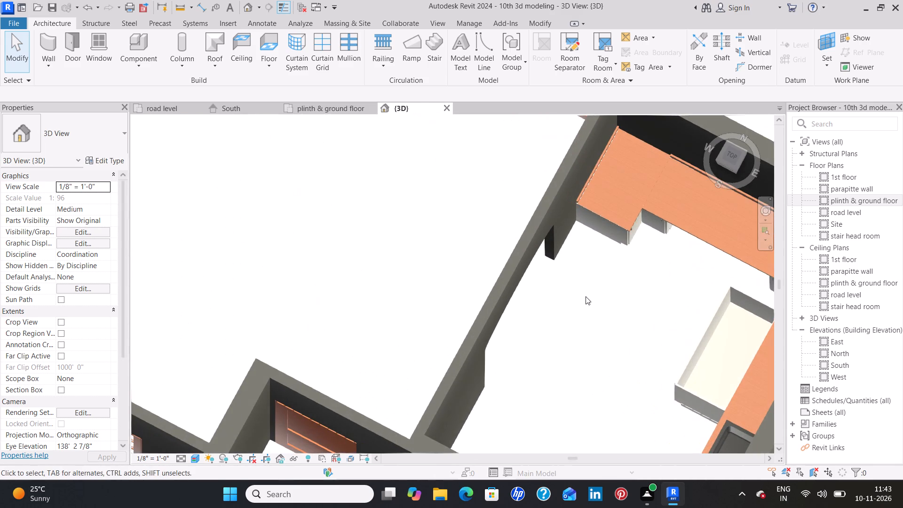
middle_drag(586, 296, 538, 374)
scroll(563, 276, up, 4)
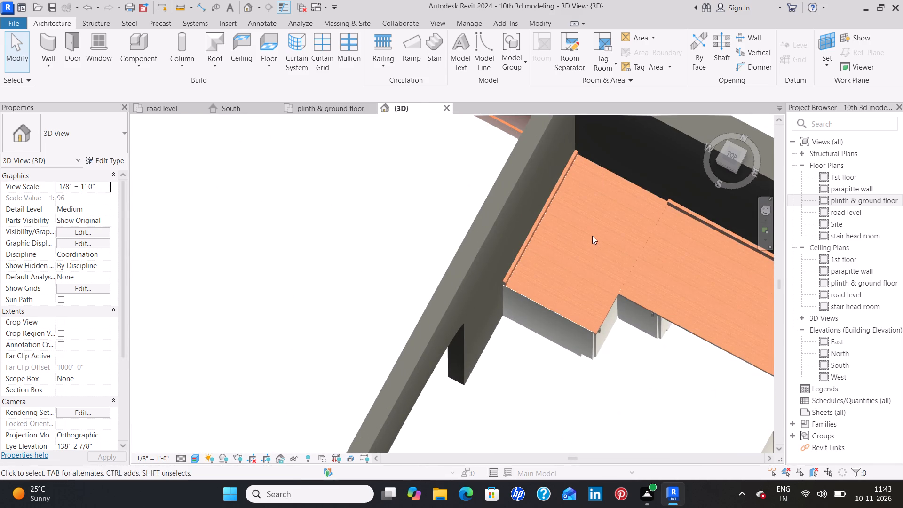
middle_drag(590, 236, 564, 304)
scroll(564, 286, down, 3)
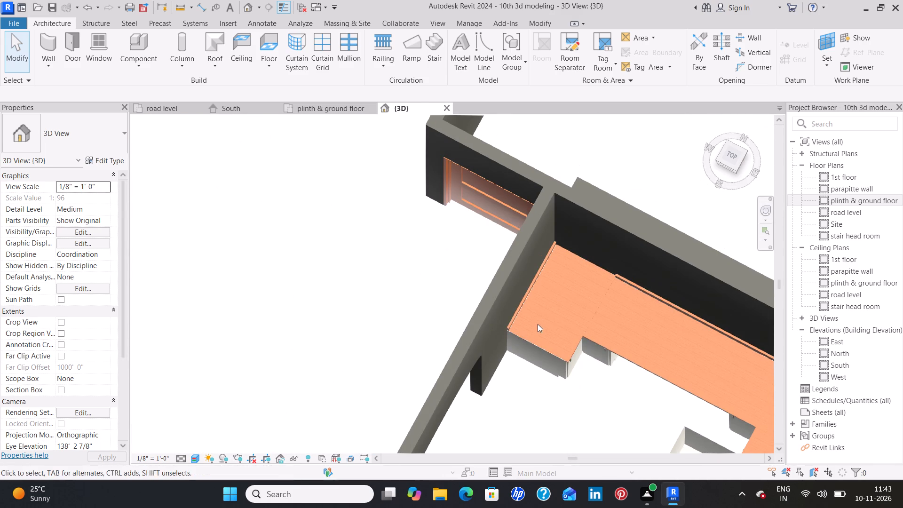
scroll(534, 325, up, 4)
scroll(534, 324, down, 3)
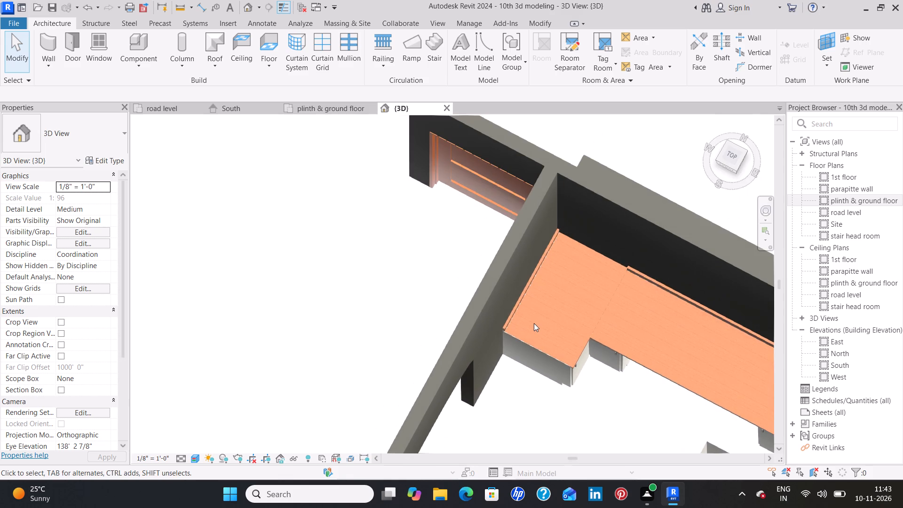
scroll(534, 323, down, 9)
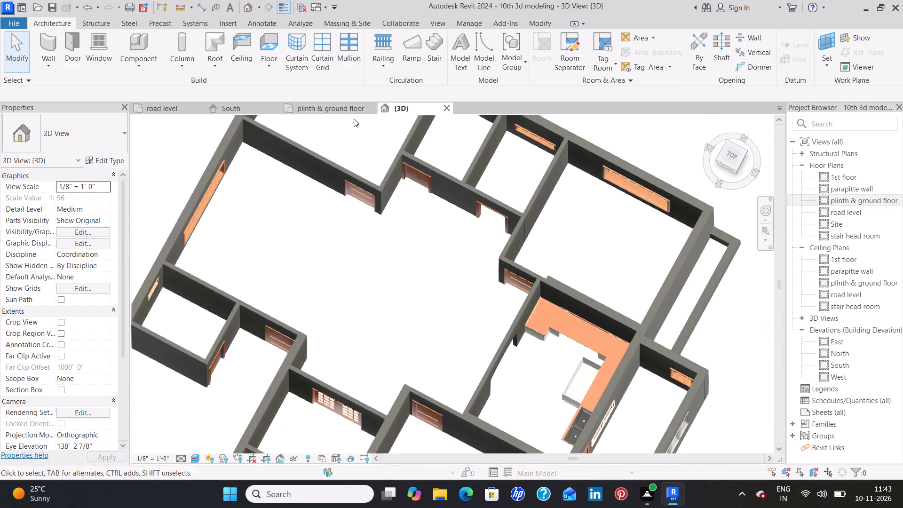
In the ground floor plan, nudge the 48" double-door, four-drawer vanity cabinet against the window wall, under the L-shaped counter top beside the sink.
click(348, 111)
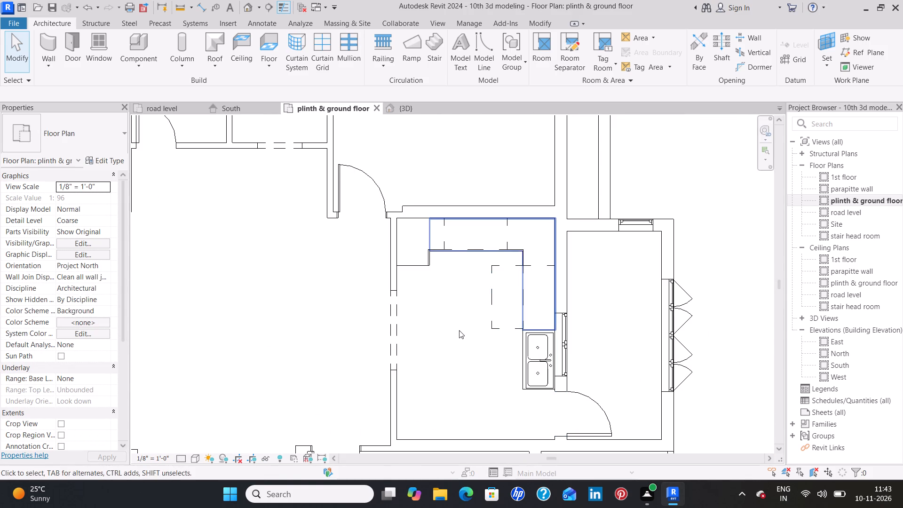
scroll(459, 328, up, 7)
click(546, 286)
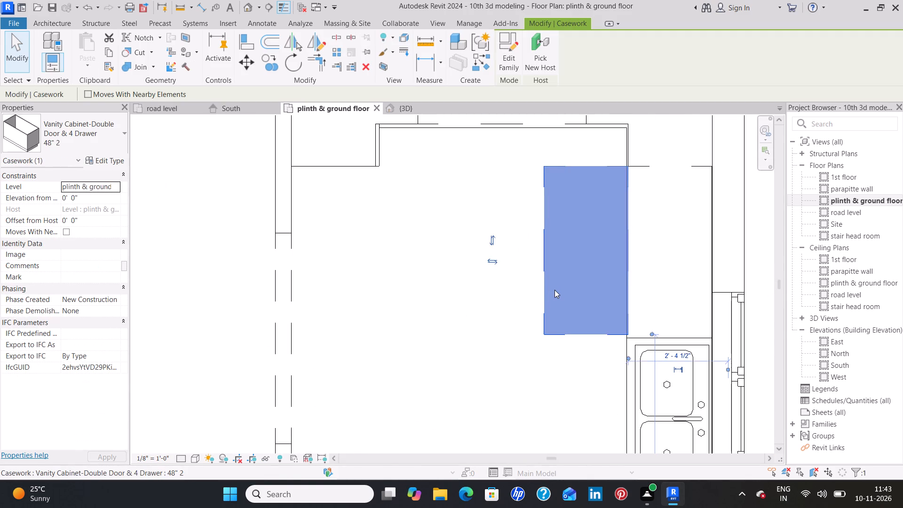
key(Right)
key(Right)
key(Right)
key(Right)
key(Right)
key(Right)
key(Right)
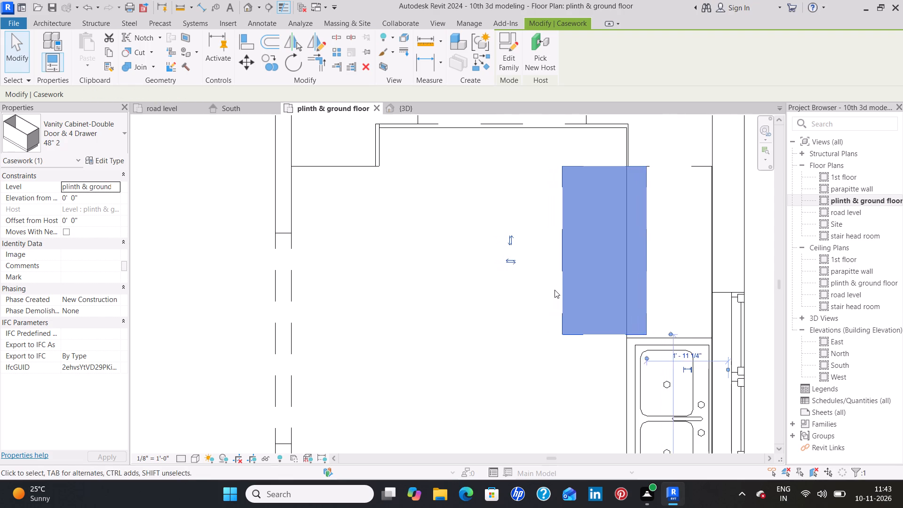
key(Right)
key(Right)
key(Right)
key(Right)
key(Right)
key(Right)
key(Right)
key(Right)
key(Right)
key(Right)
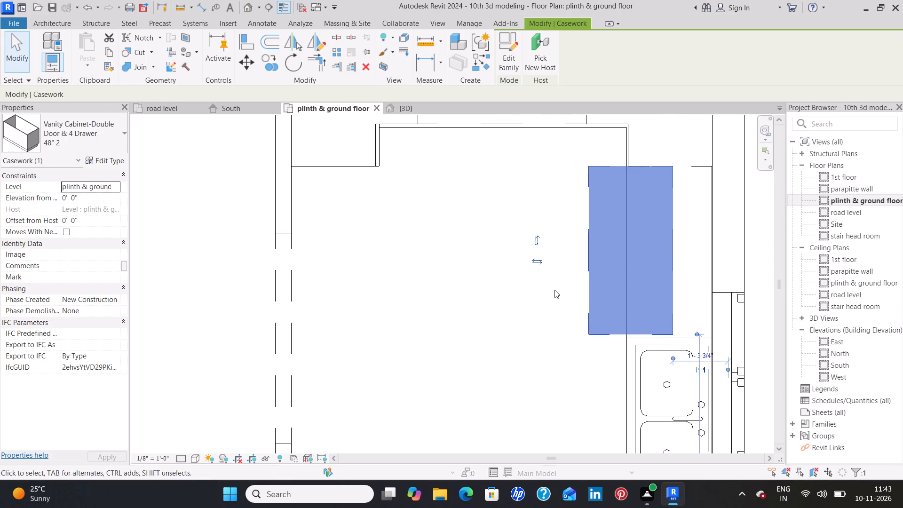
key(Right)
key(Right)
key(Right)
key(Right)
key(Right)
key(Right)
key(Right)
key(Right)
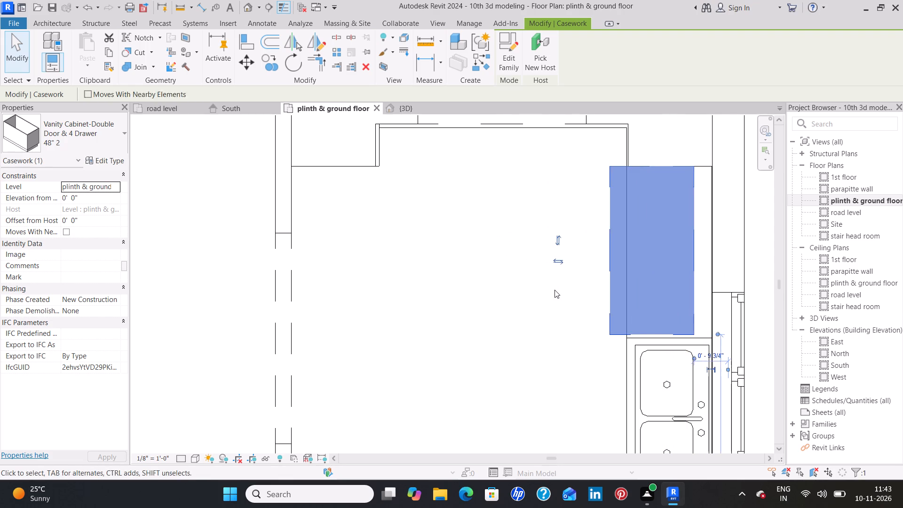
key(Right)
key(Right)
key(Right)
key(Right)
key(Right)
key(Right)
key(Right)
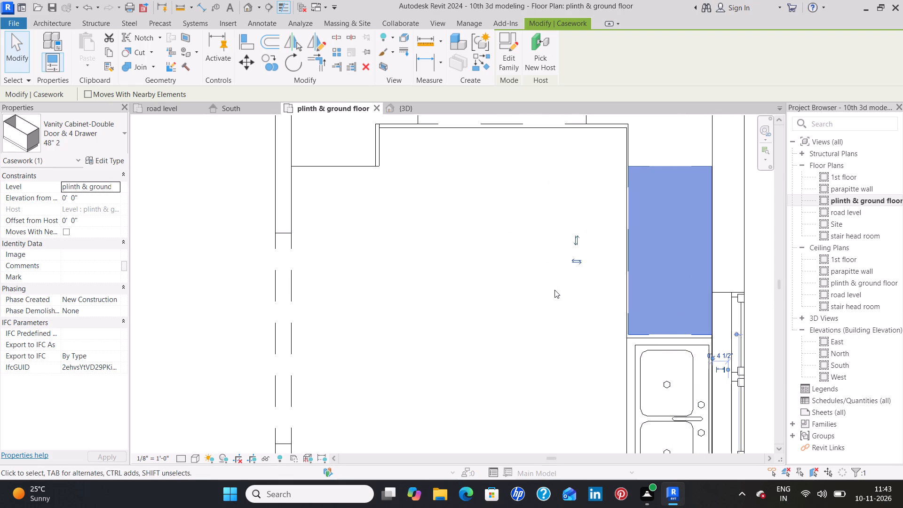
click(534, 259)
Load the Upper Cabinet-Pass-Thru family from the Casework library's Wall Cabinets folder for component placement.
scroll(534, 259, down, 7)
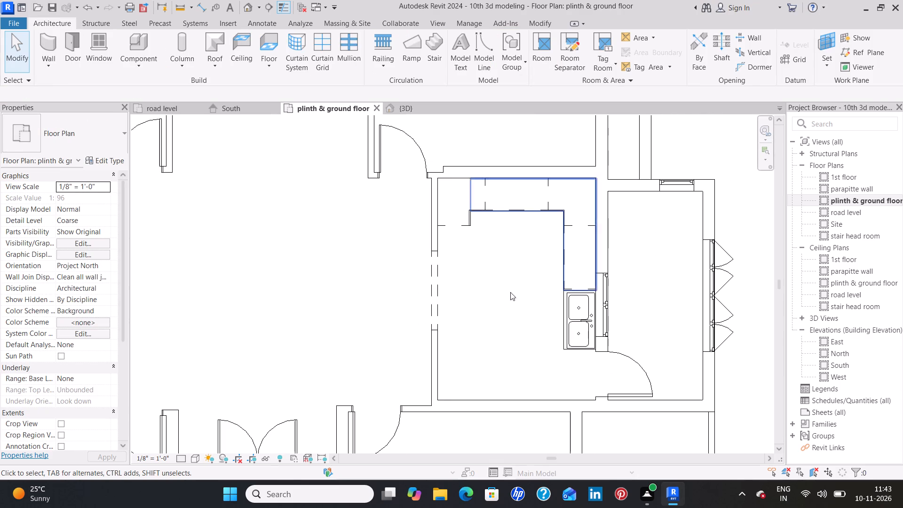
middle_drag(506, 315, 514, 281)
scroll(514, 280, down, 2)
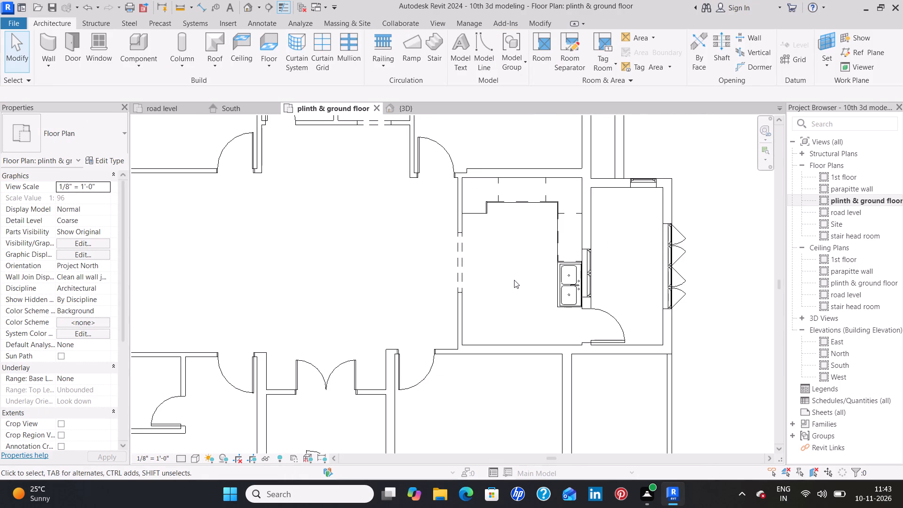
middle_drag(522, 285, 541, 299)
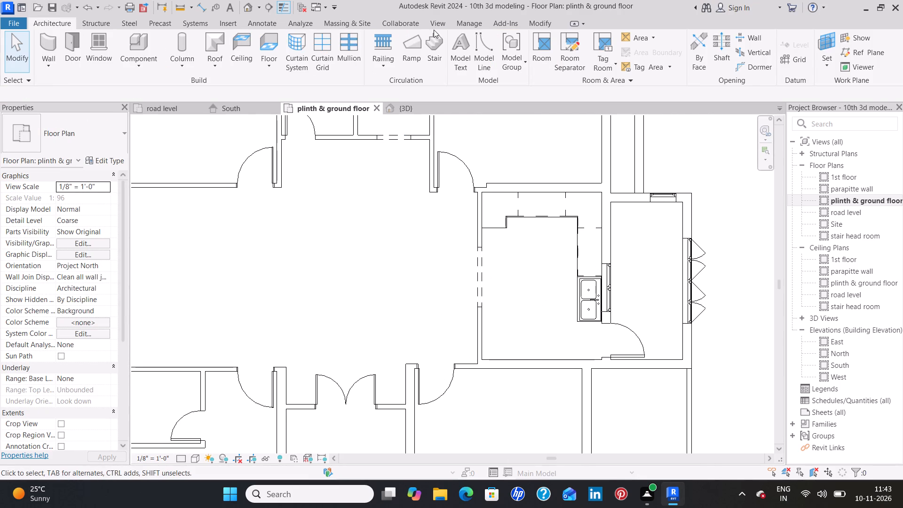
click(138, 41)
click(510, 74)
click(504, 61)
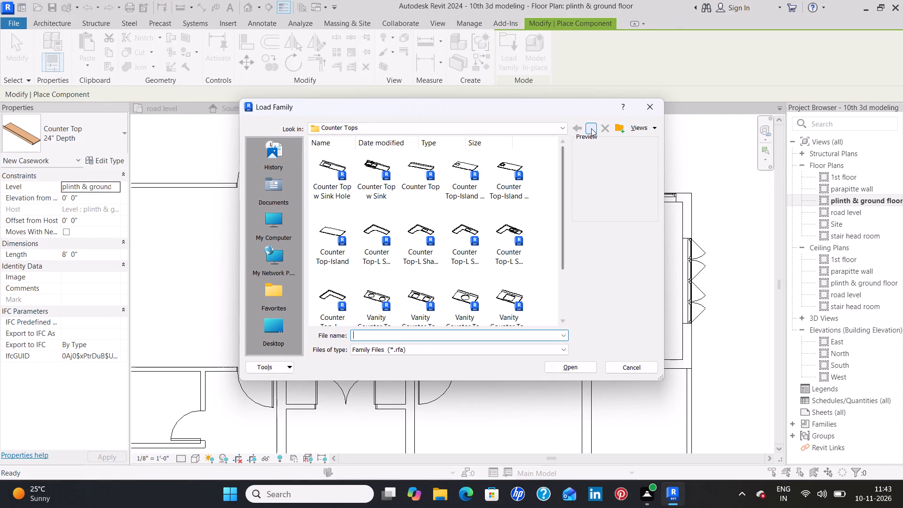
click(592, 126)
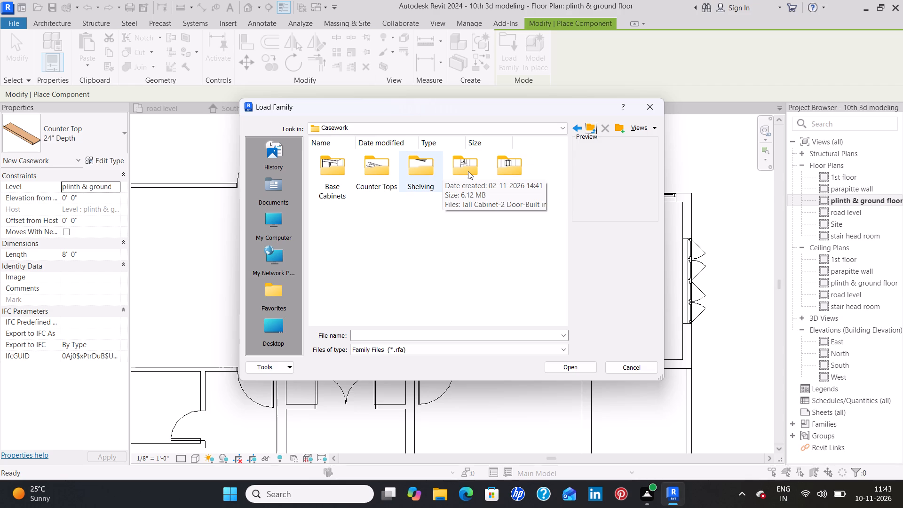
double_click(503, 168)
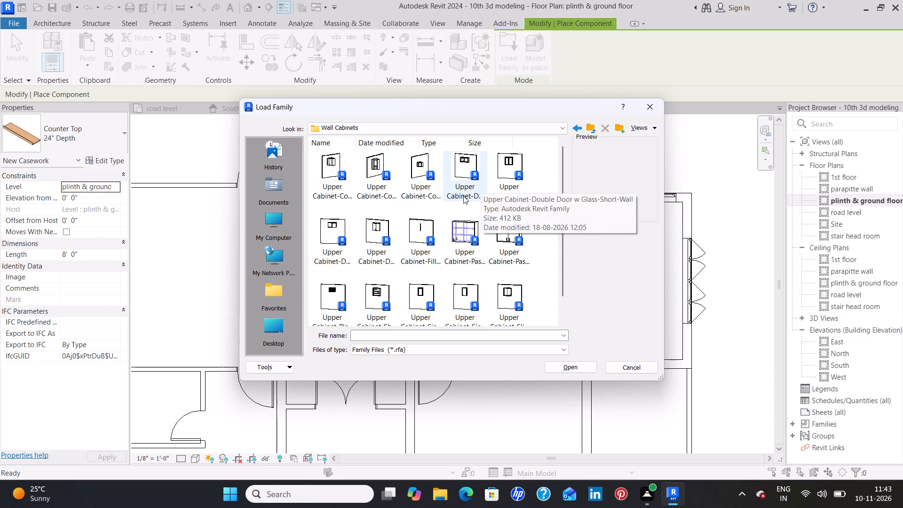
click(505, 155)
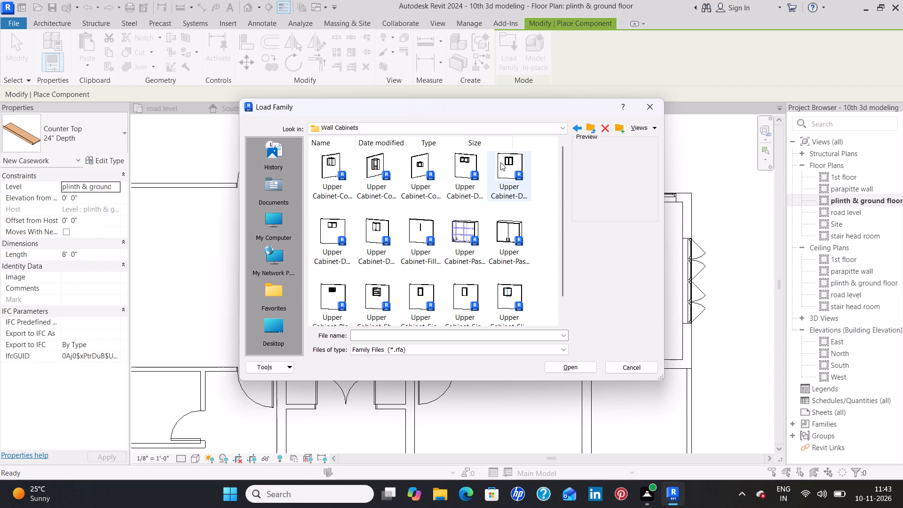
click(506, 228)
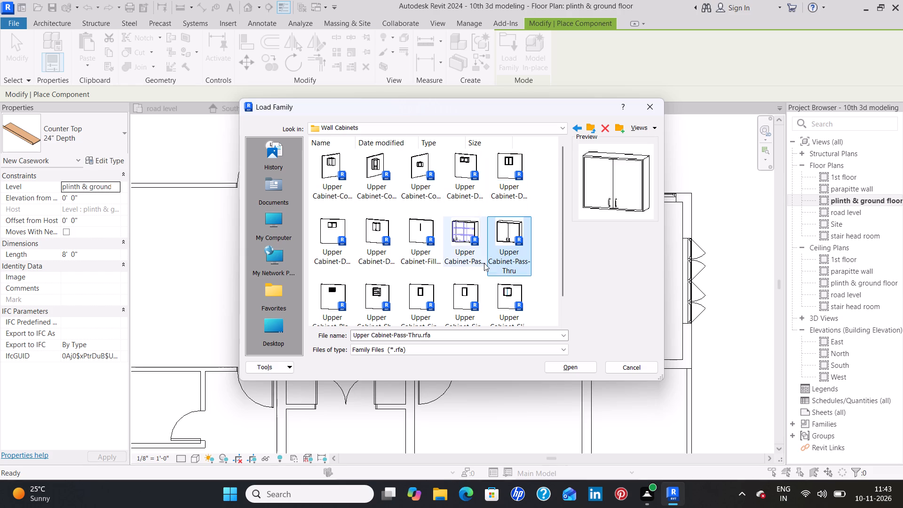
click(574, 369)
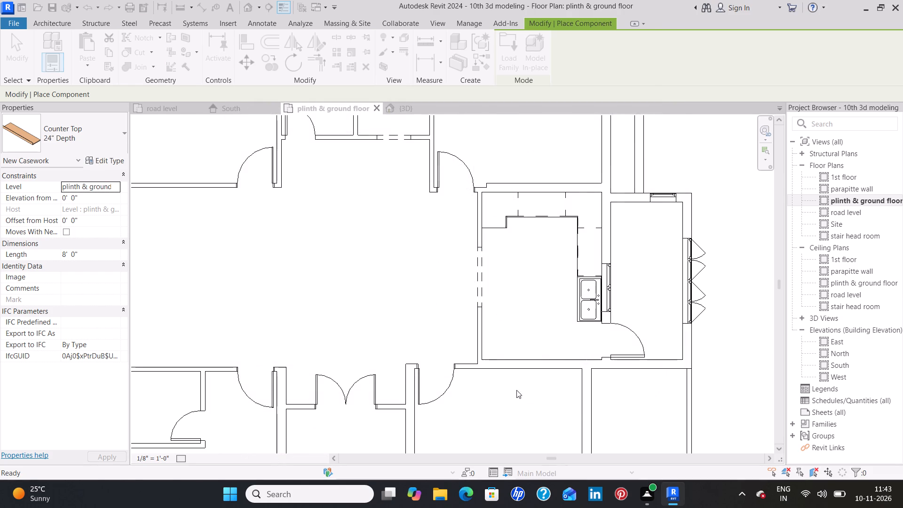
Place two 48" x 30" x 12" pass-thru upper cabinets side by side from the corner, backed against the kitchen wall opposite the L-shaped counter top.
middle_drag(508, 360, 493, 255)
scroll(497, 242, up, 4)
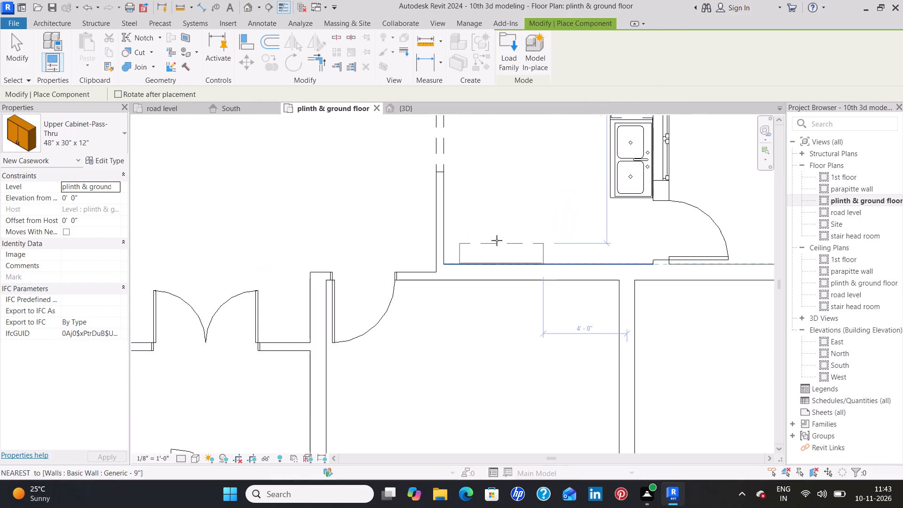
scroll(497, 240, up, 3)
key(space)
key(space)
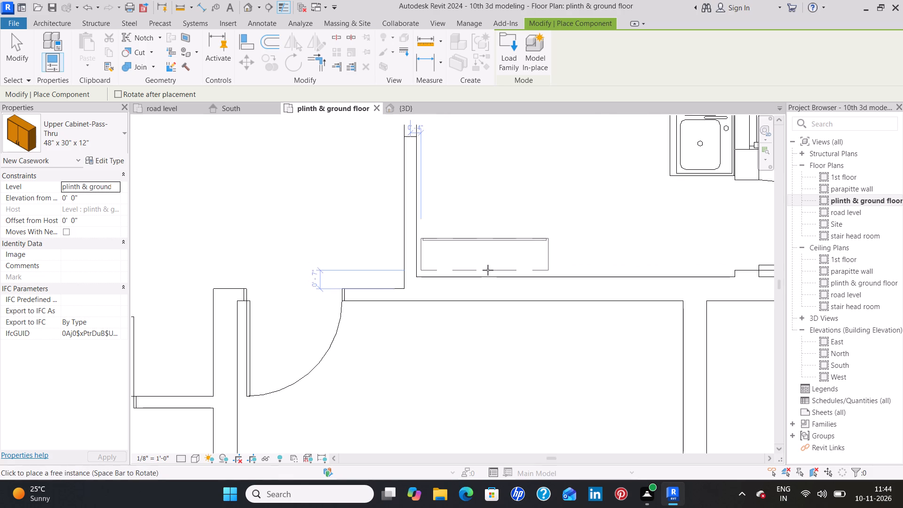
click(485, 275)
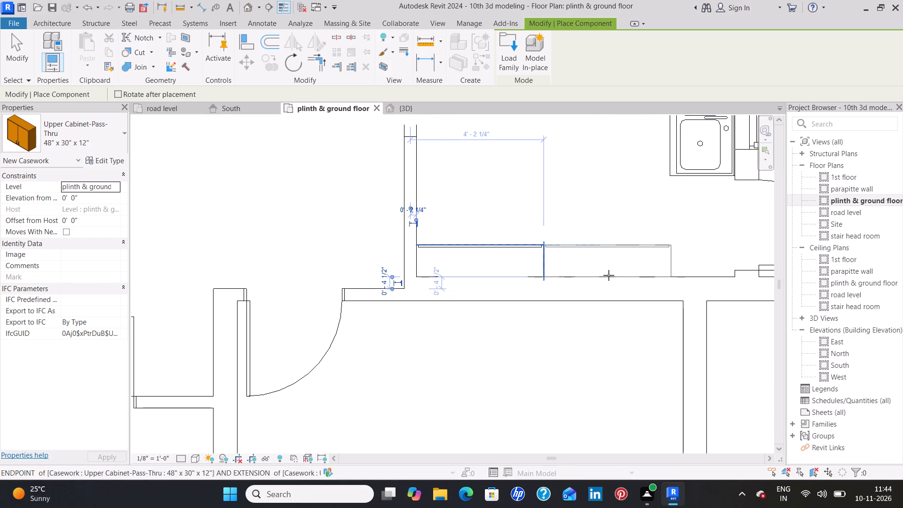
click(609, 275)
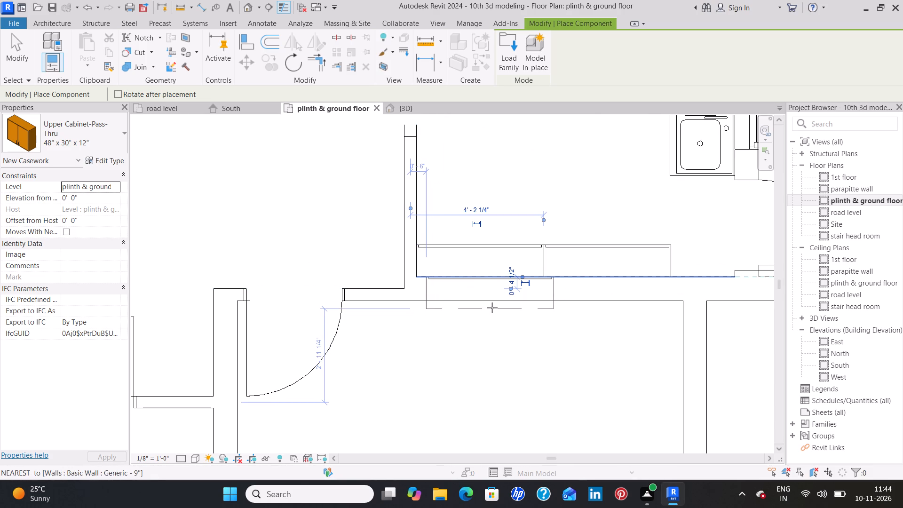
key(Escape)
key(Escape)
Place a similar 48" x 30" x 12" upper cabinet against the counter-top wall, in the kitchen corner farthest from the sink.
scroll(533, 191, down, 3)
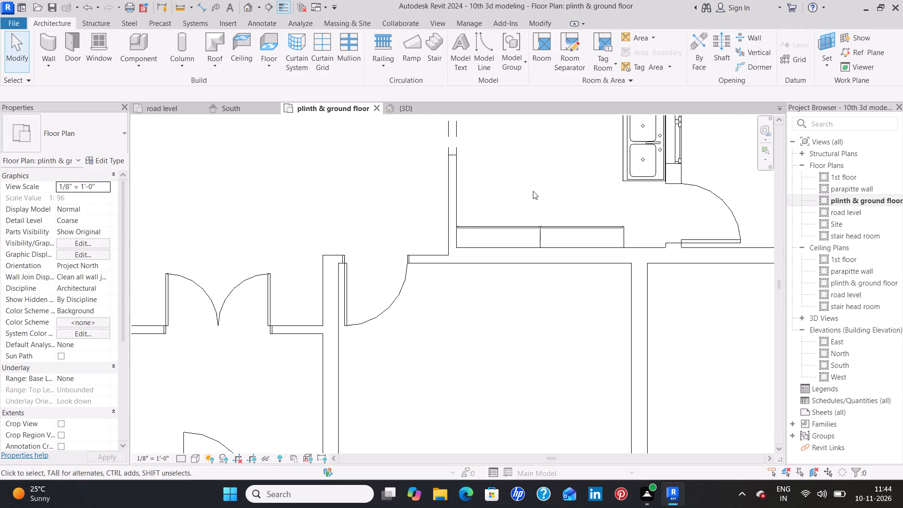
middle_drag(521, 178, 521, 287)
scroll(521, 267, down, 2)
middle_drag(513, 249, 521, 302)
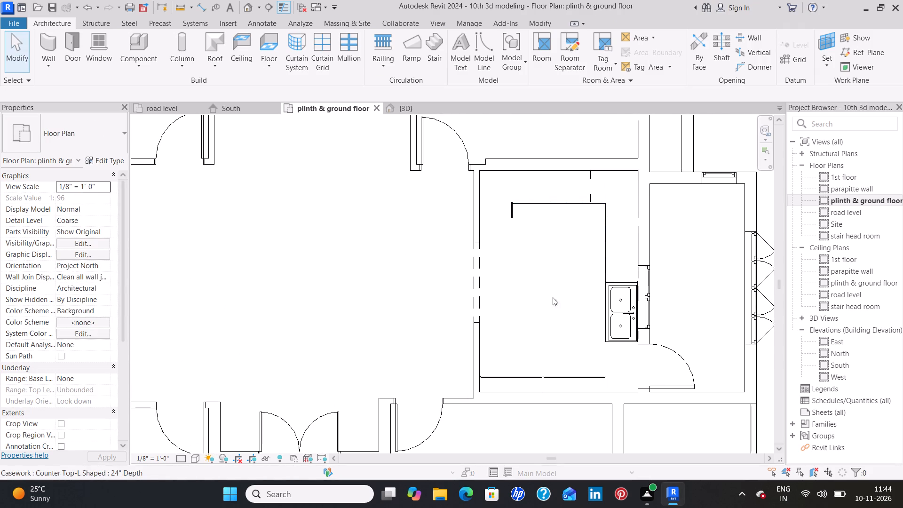
click(578, 375)
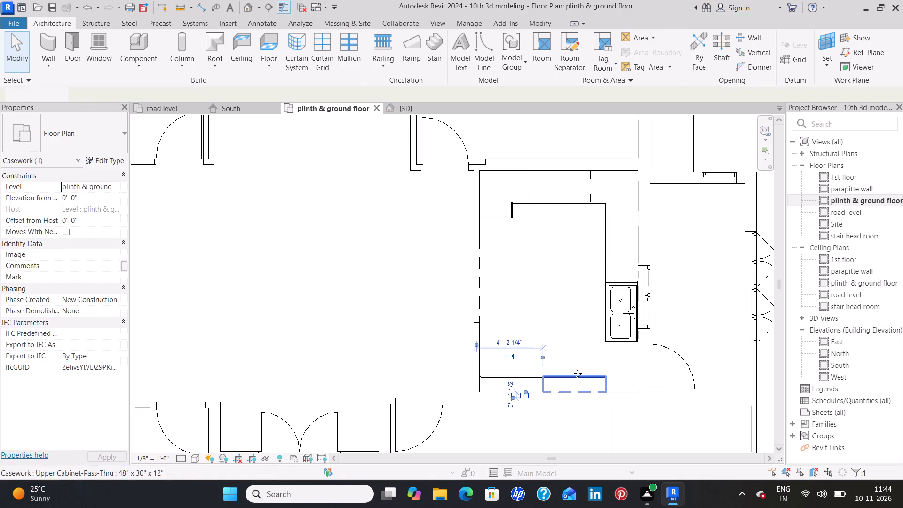
key(c)
key(s)
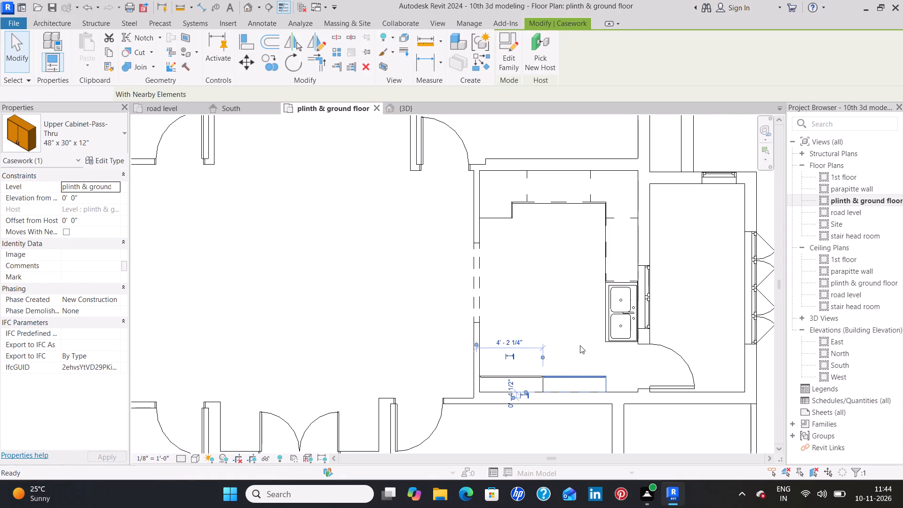
click(513, 175)
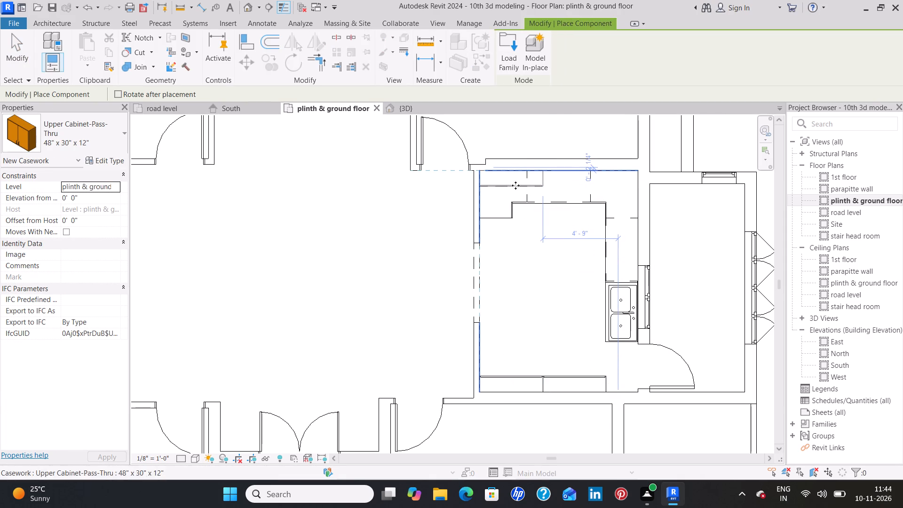
key(Escape)
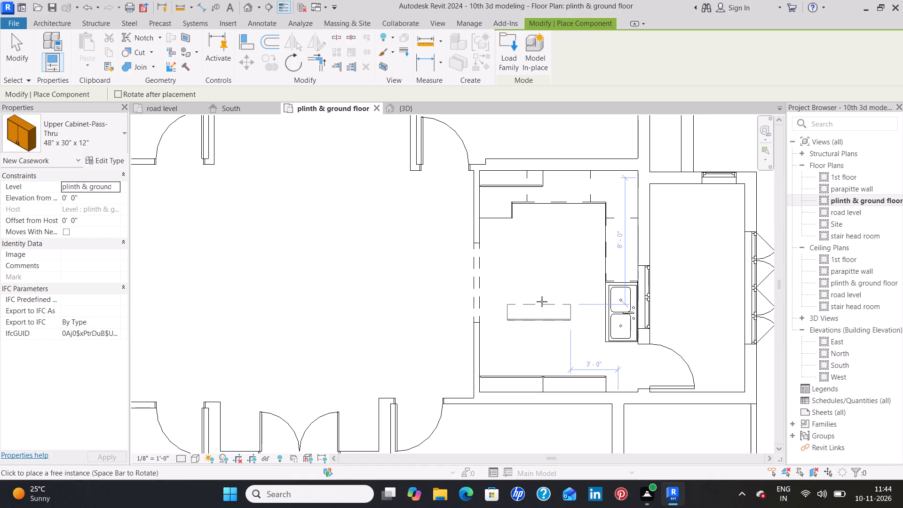
Load the Cook Top-2 Unit family from the Specialty Equipment library's Domestic folder for component placement.
key(Escape)
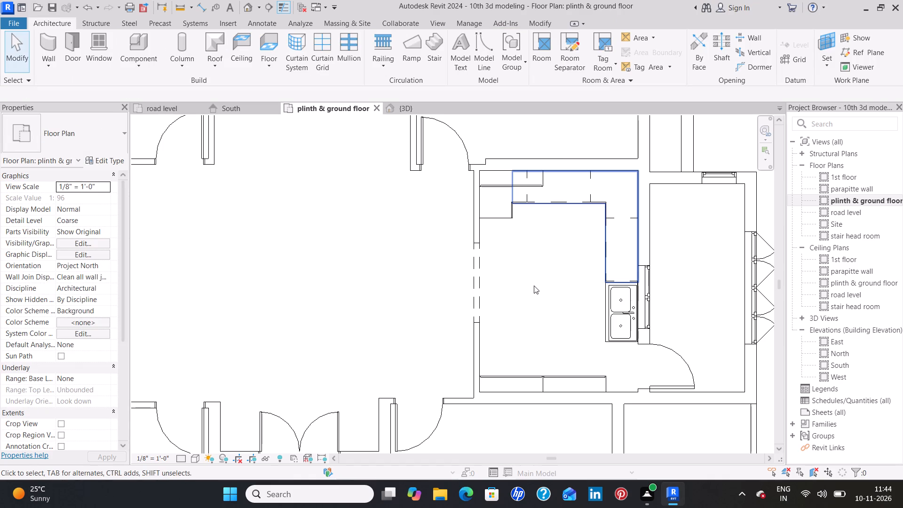
middle_drag(533, 302, 598, 301)
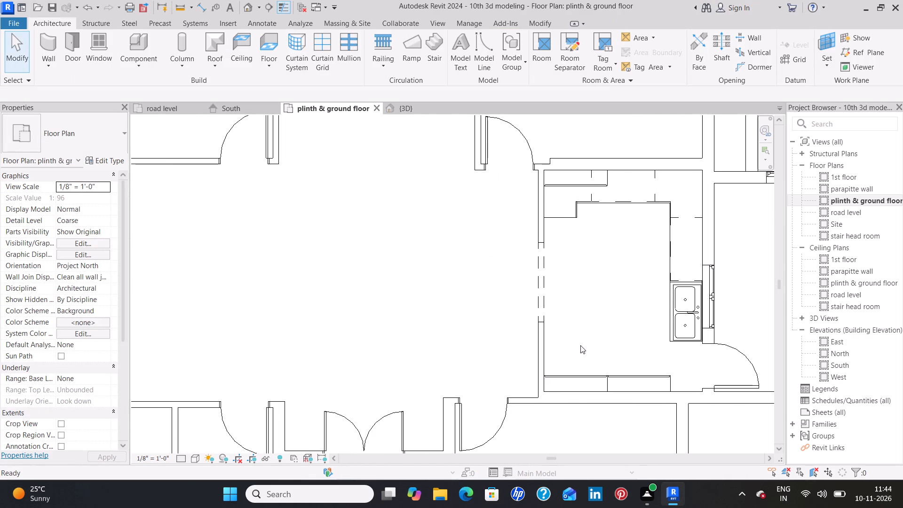
scroll(593, 314, down, 2)
middle_drag(594, 314, 489, 334)
scroll(488, 322, down, 1)
middle_drag(490, 322, 397, 306)
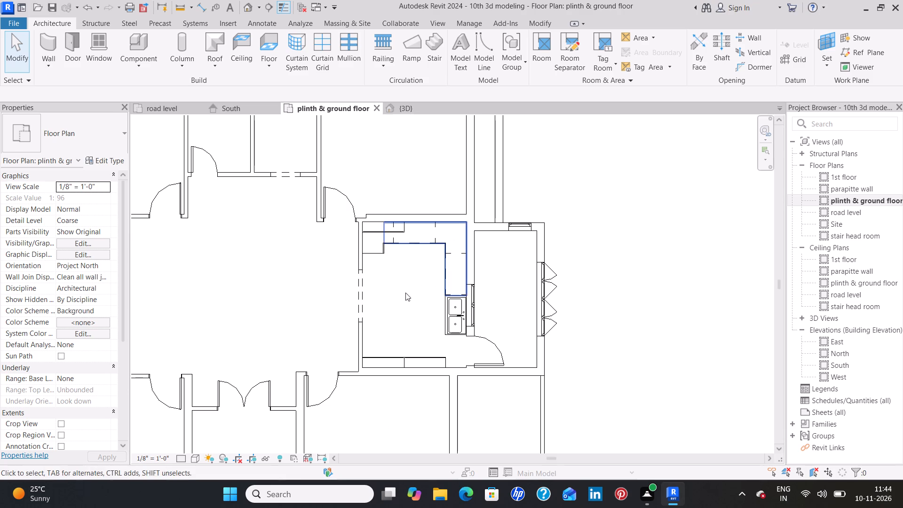
click(140, 41)
click(510, 62)
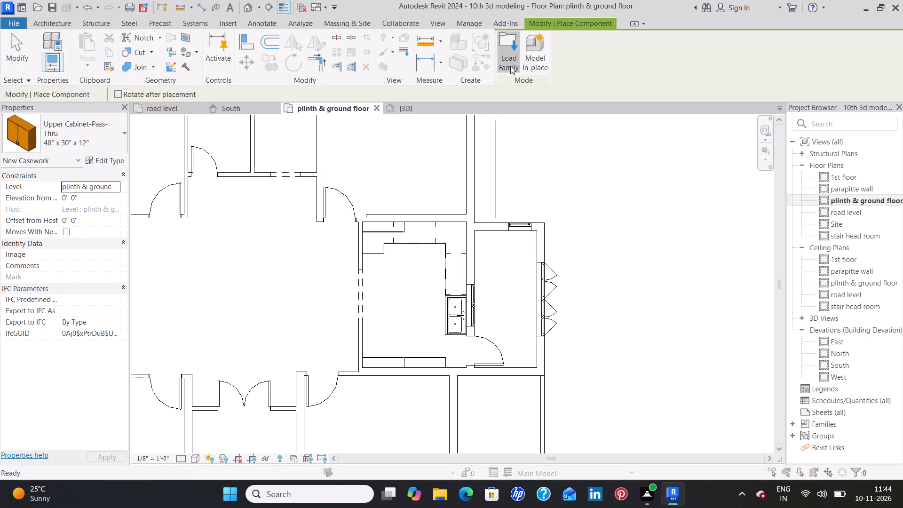
click(595, 129)
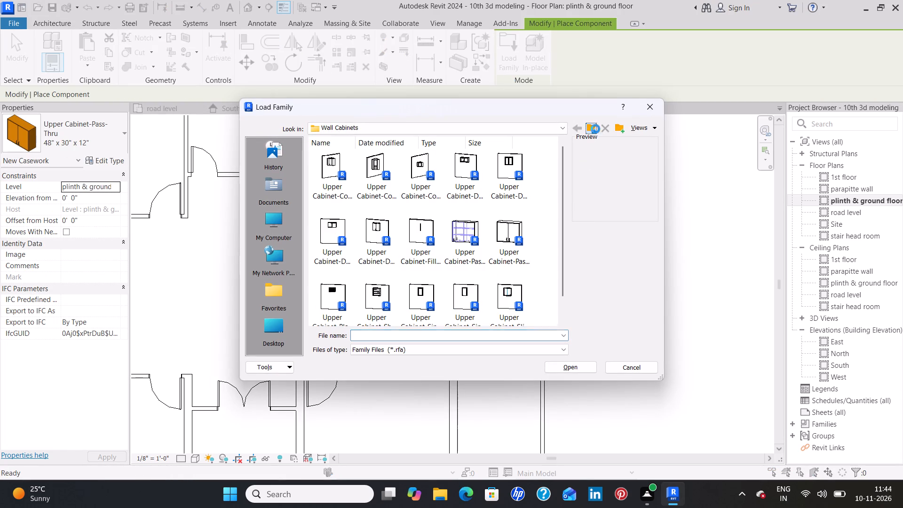
click(595, 129)
scroll(474, 221, down, 2)
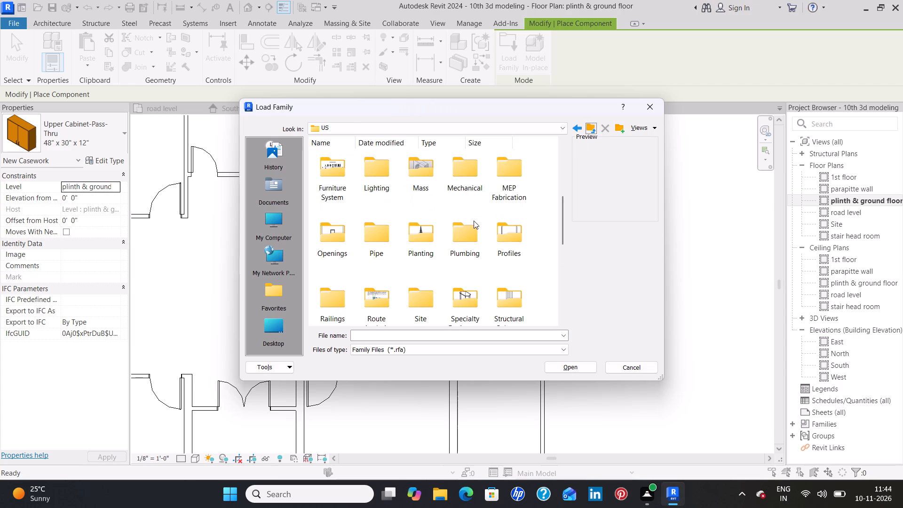
scroll(473, 219, down, 1)
double_click(472, 217)
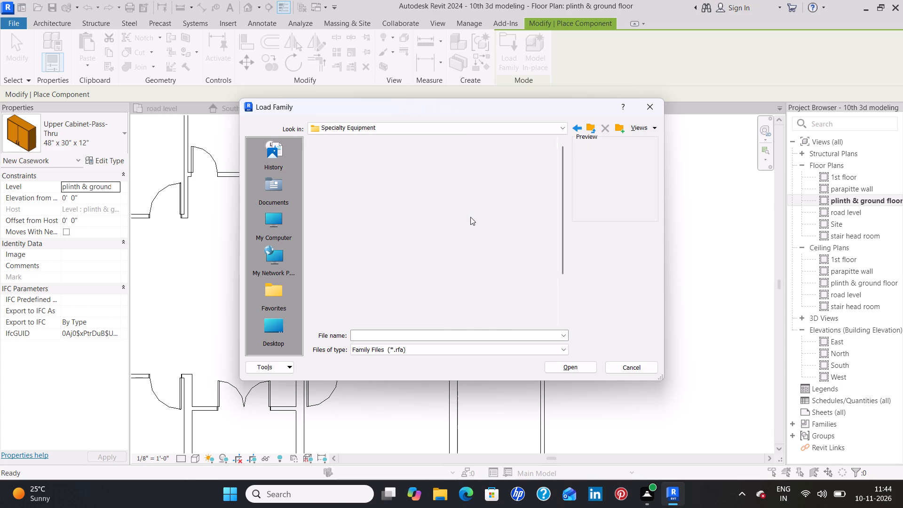
double_click(358, 171)
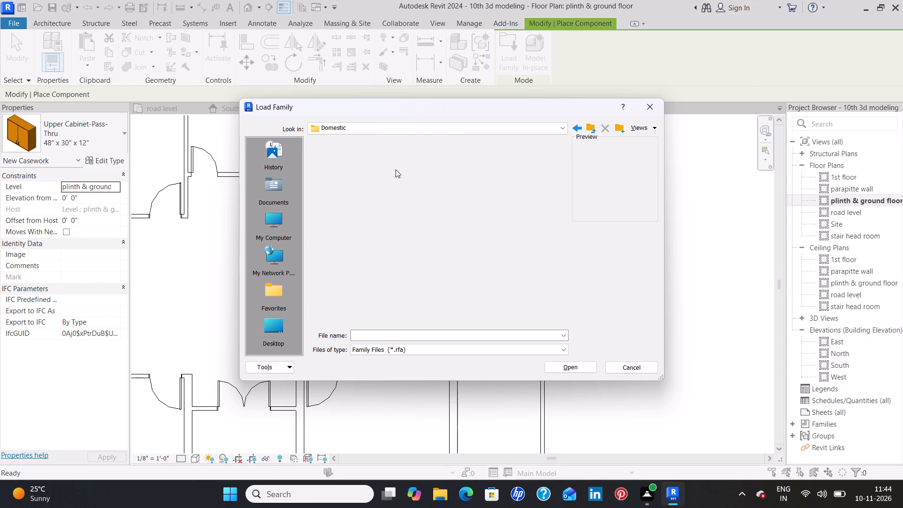
click(422, 171)
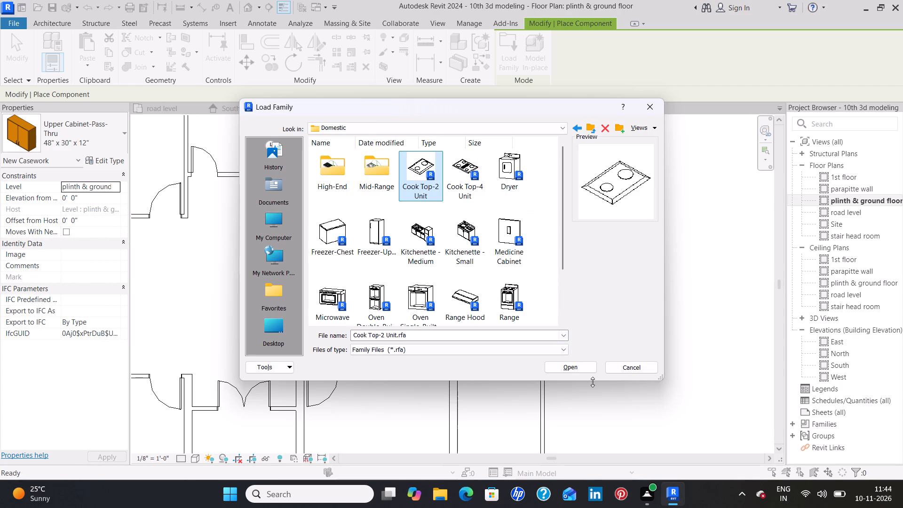
click(578, 370)
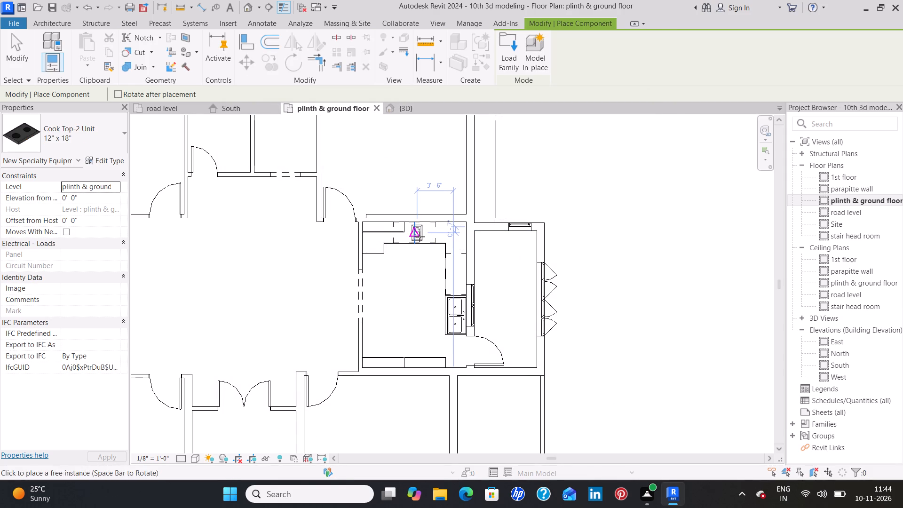
Place the 12" x 18" two-unit cook top on the counter top along the window wall, between corner and sink, long side parallel to the wall.
key(space)
scroll(421, 237, up, 8)
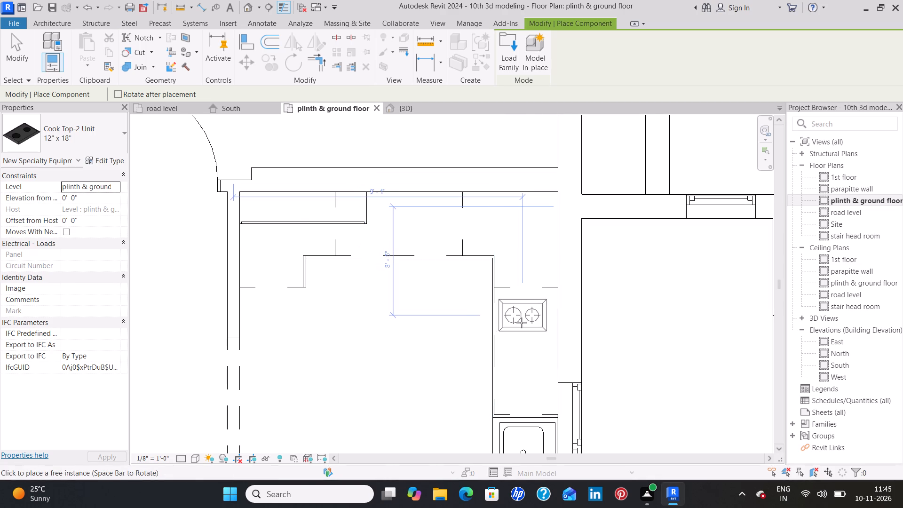
key(space)
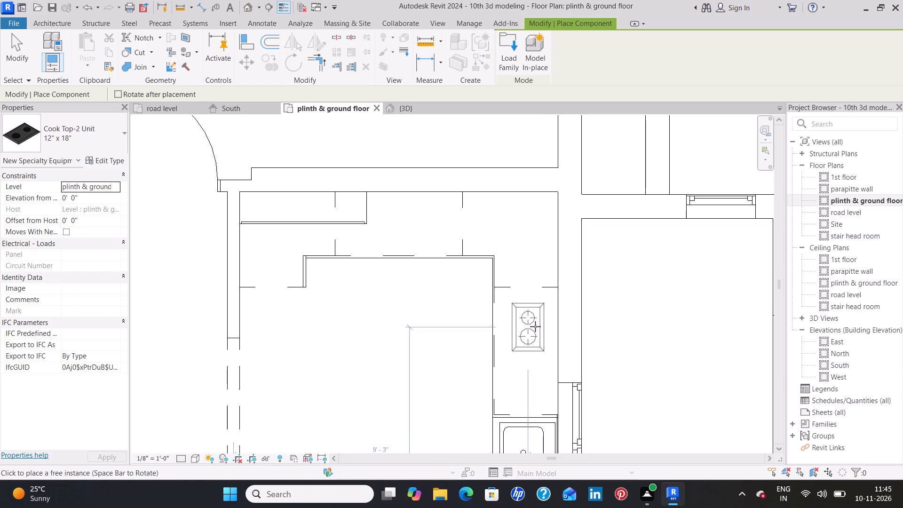
click(535, 326)
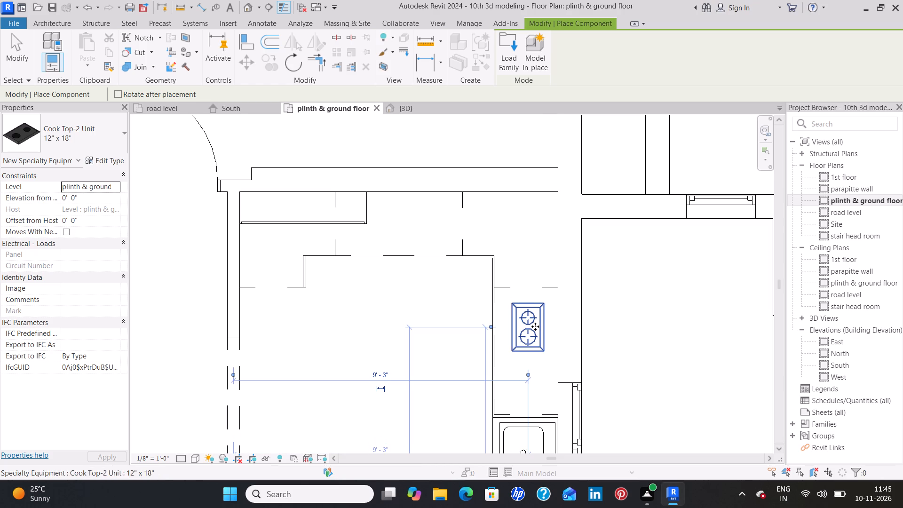
key(Escape)
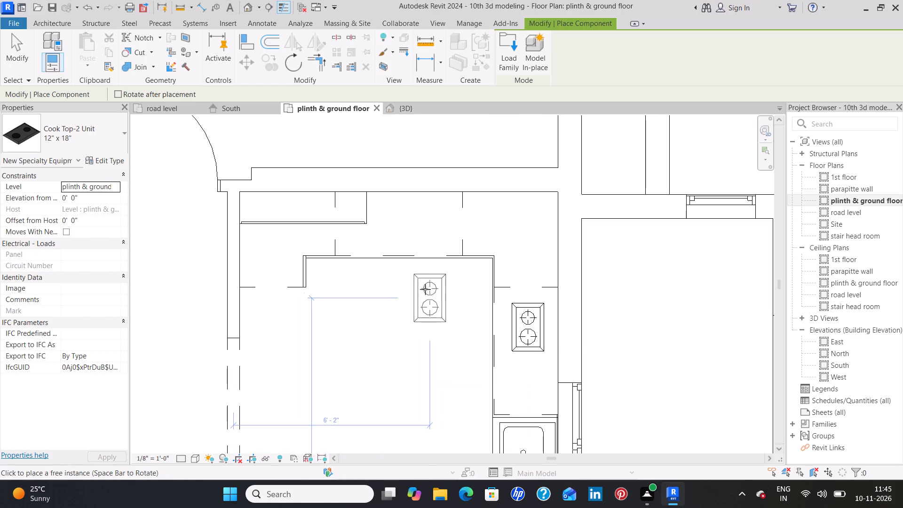
key(Escape)
Duplicate the cook top's type as 12" x 18" 2, with depth 2' and width 1.5'.
click(539, 332)
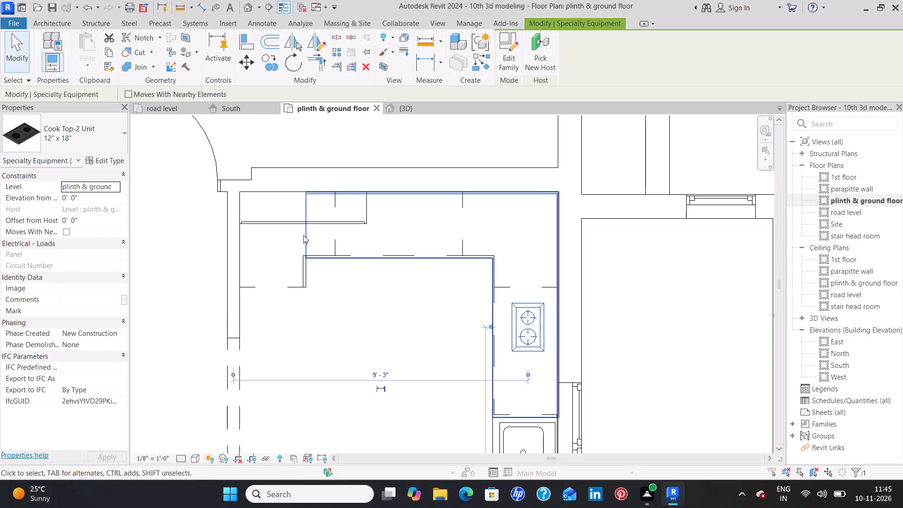
click(104, 163)
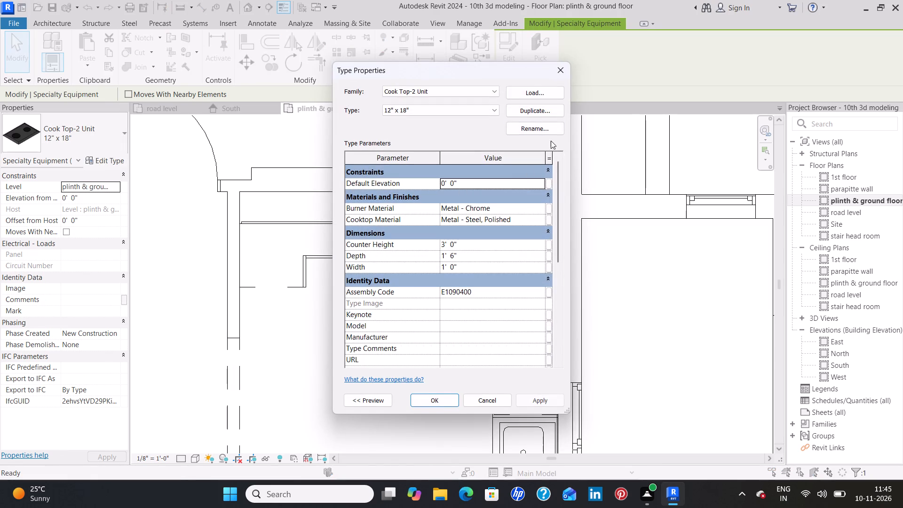
click(551, 115)
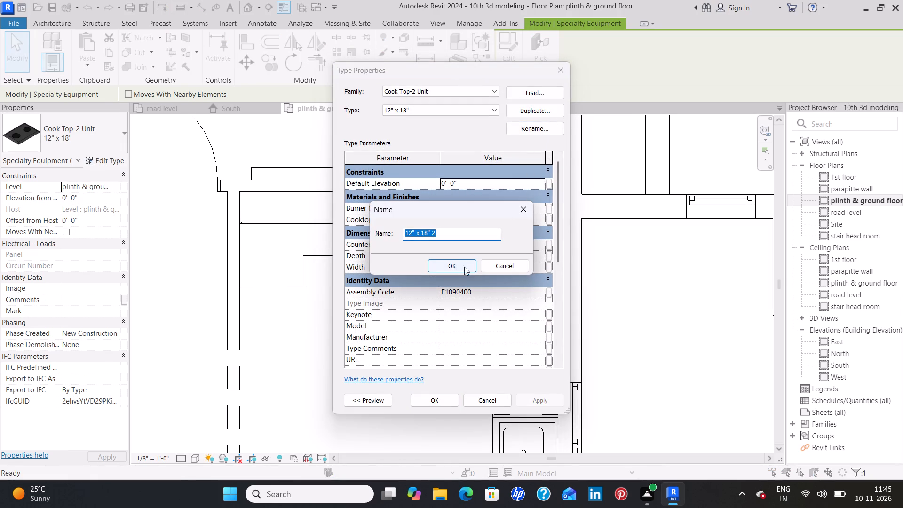
click(460, 271)
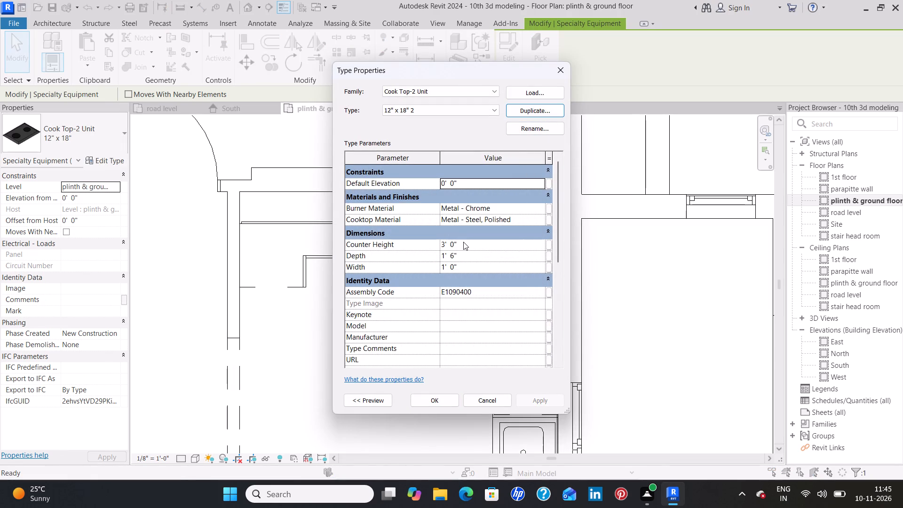
click(465, 258)
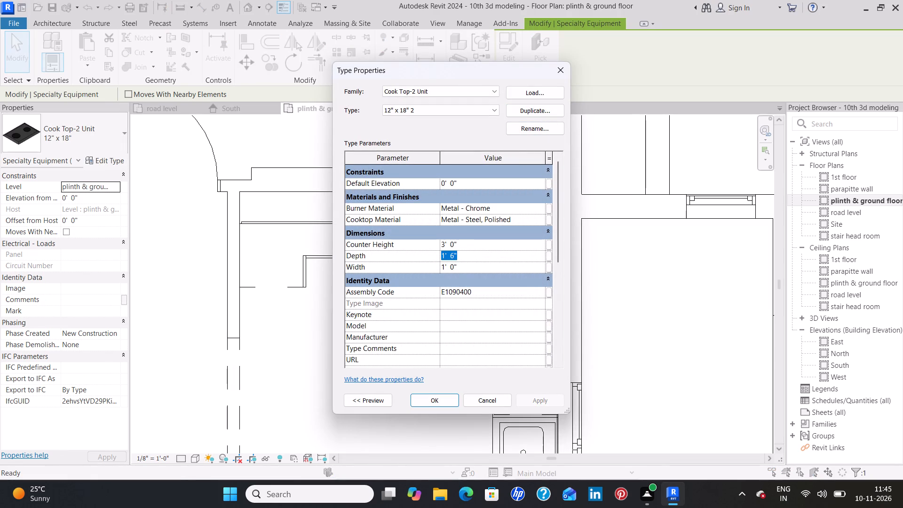
key(BackSpace)
text(2')
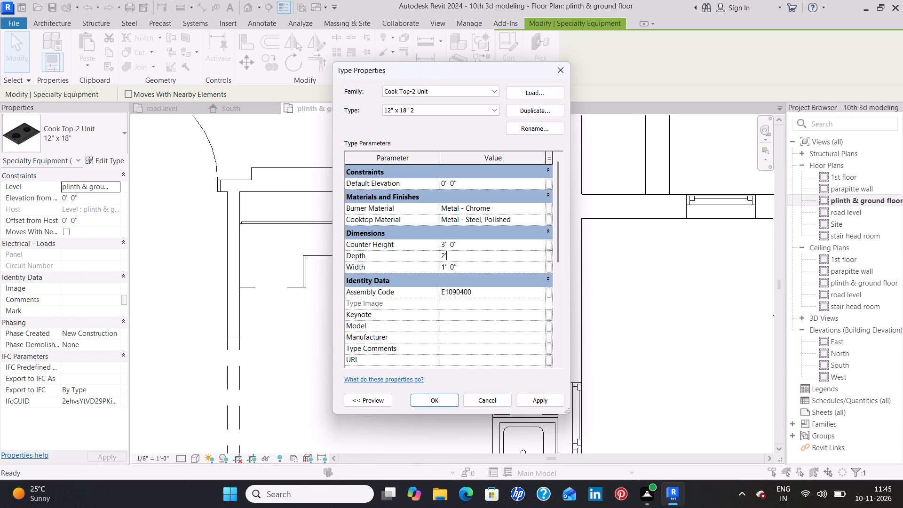
key(Return)
click(472, 269)
key(BackSpace)
key(1)
key(period)
key(5)
key(apostrophe)
key(Return)
click(551, 403)
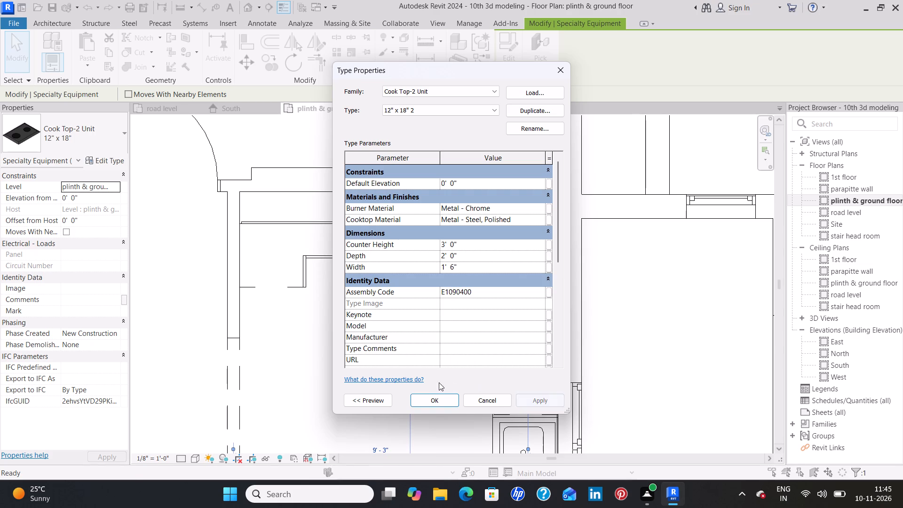
click(444, 398)
click(412, 385)
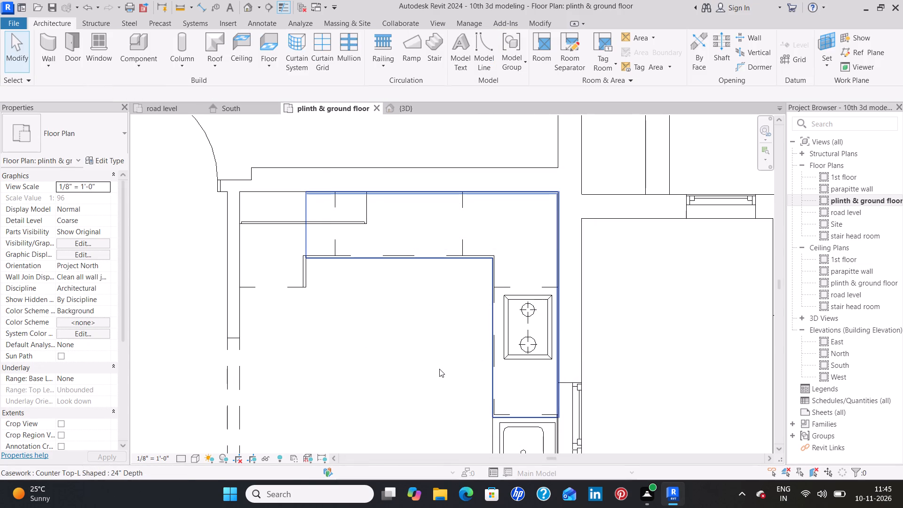
Nudge the cook top slightly away from the window wall toward the counter top's front edge.
middle_drag(437, 365, 436, 308)
click(511, 289)
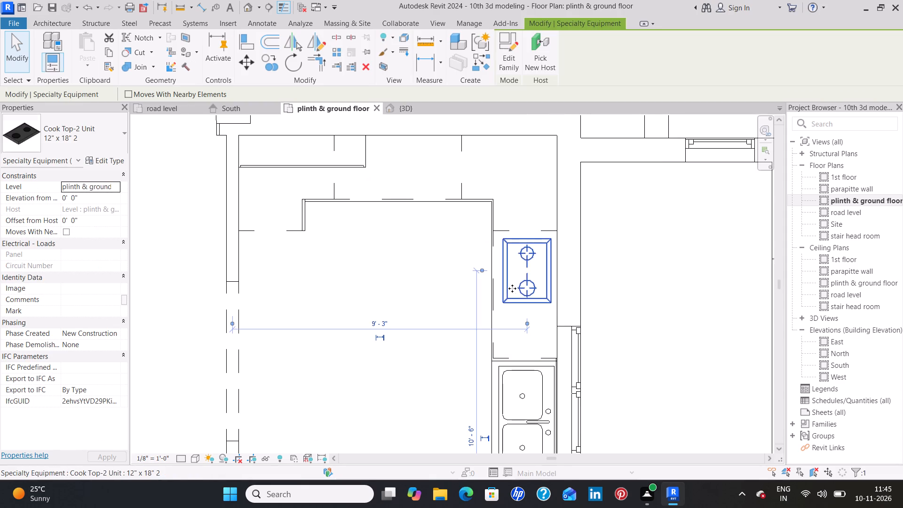
scroll(580, 232, up, 5)
key(Left)
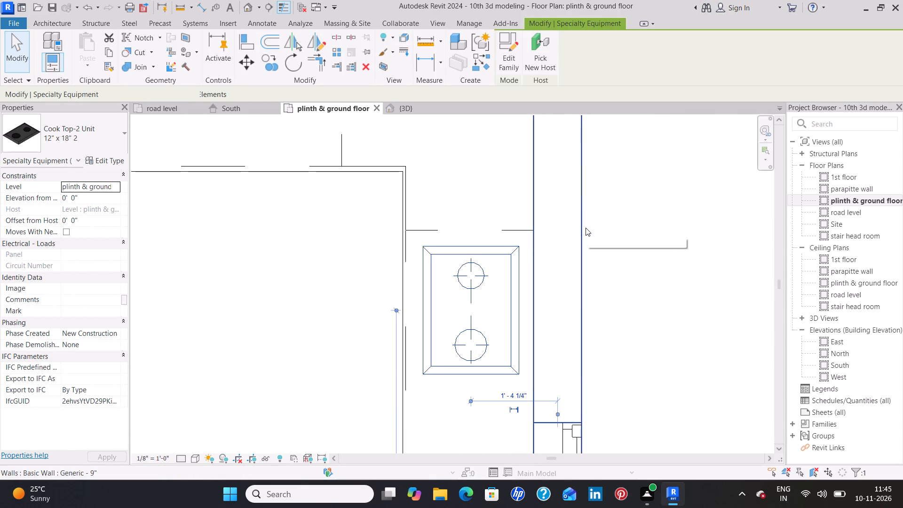
key(Left)
click(657, 236)
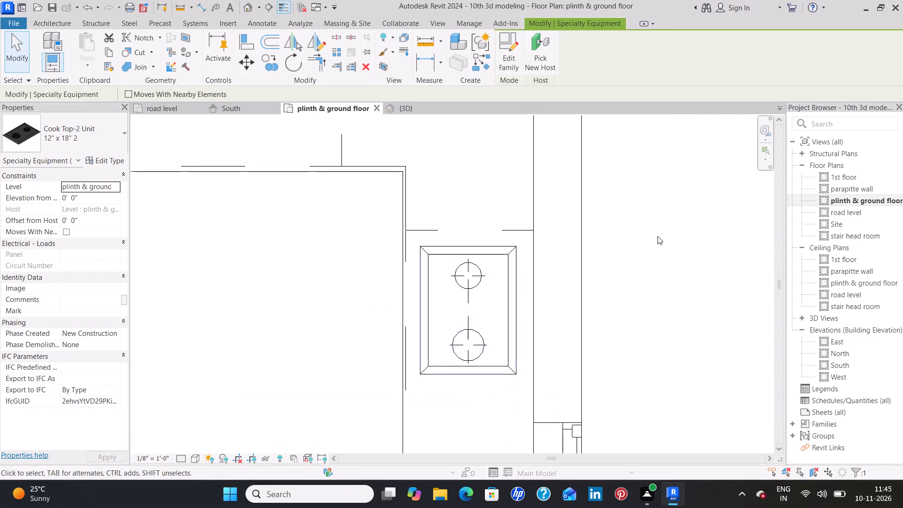
Shift the 48" x 24" awning window beside the sink along its wall toward the cook top, to 5' 8 1/2" from the cross wall.
click(547, 421)
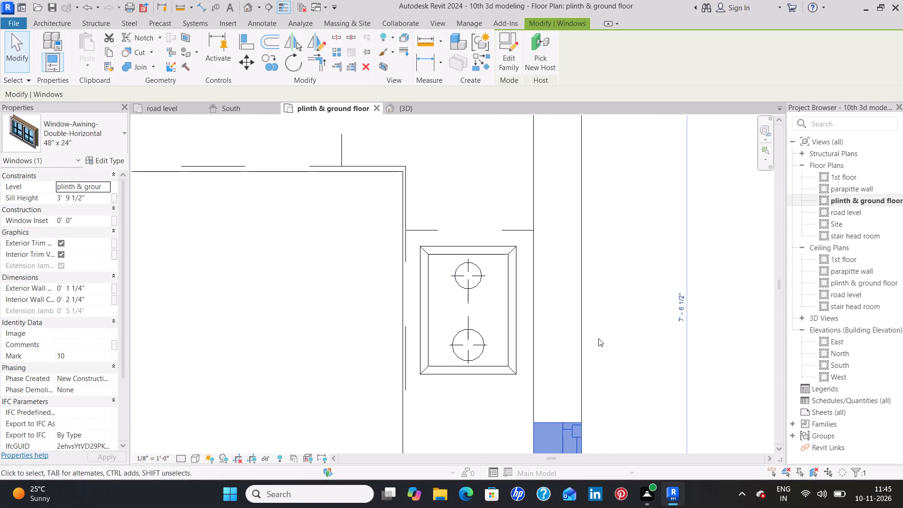
scroll(598, 338, down, 5)
middle_drag(626, 357, 622, 306)
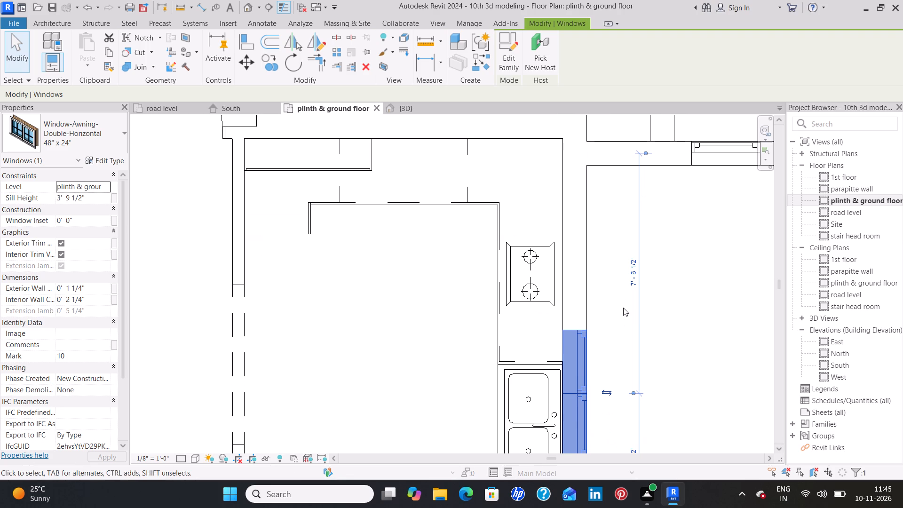
key(Up)
key(Up)
key(Up)
key(Up)
key(Up)
key(Up)
key(Up)
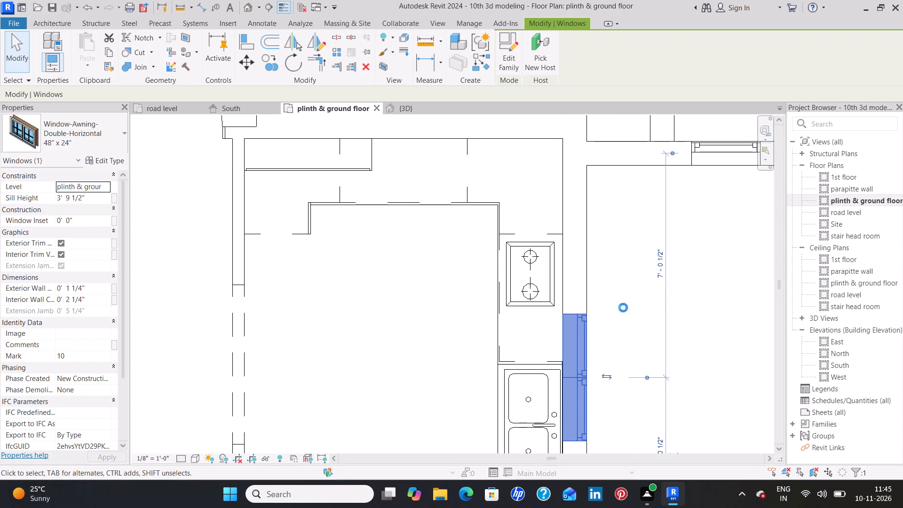
key(Up)
key(Up)
key(Up)
key(Up)
key(Up)
key(Up)
key(Up)
key(Up)
key(Up)
key(Up)
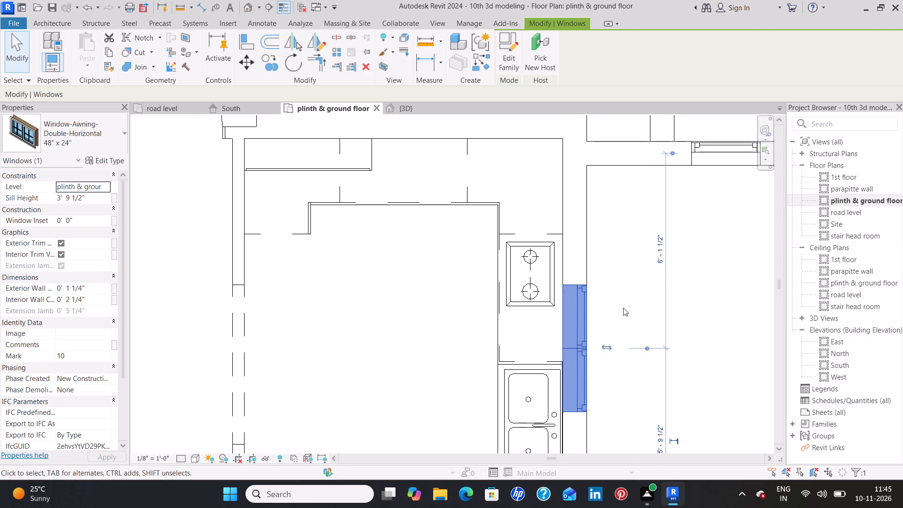
key(Up)
key(Up)
key(Up)
key(Up)
key(Up)
key(Up)
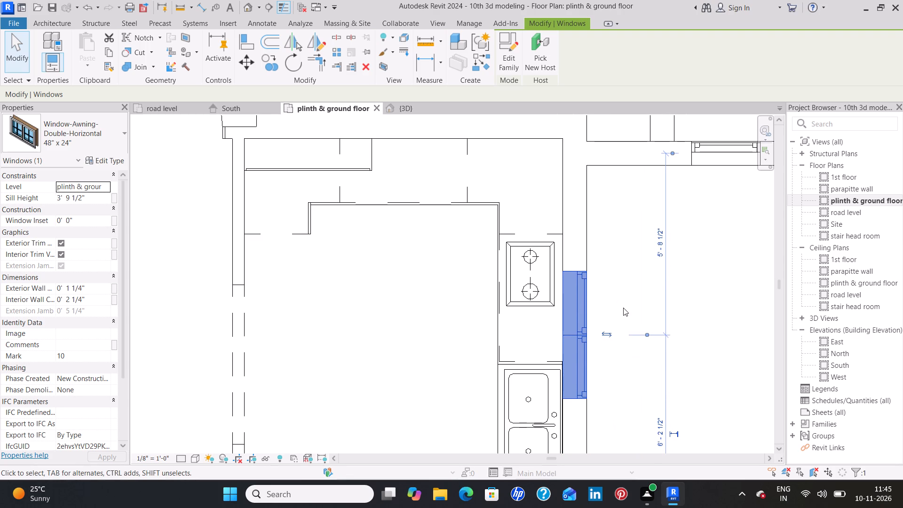
click(624, 303)
scroll(626, 303, down, 4)
middle_drag(651, 371, 665, 333)
scroll(667, 321, down, 3)
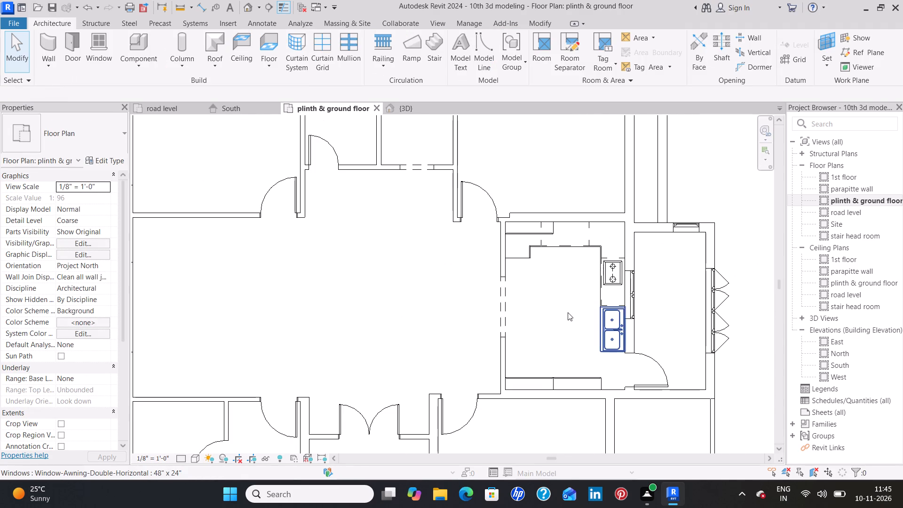
Compare the modelled kitchen and utility room with the furnished reference floor plan.
middle_drag(566, 312, 597, 328)
scroll(597, 328, down, 2)
middle_drag(583, 339, 589, 330)
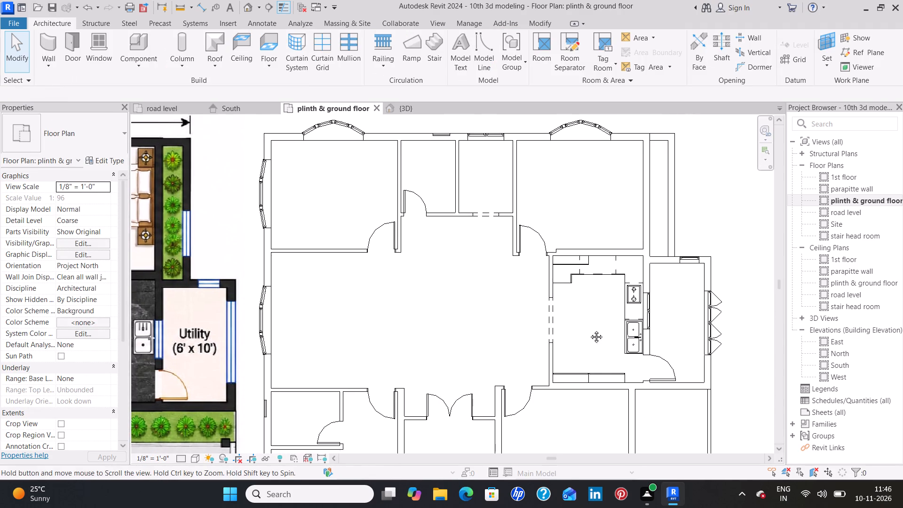
middle_drag(589, 330, 590, 329)
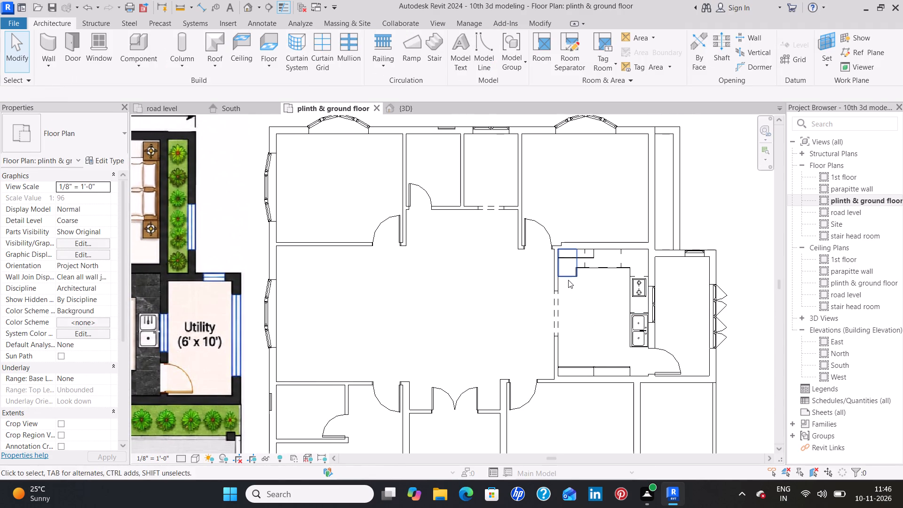
middle_drag(589, 317, 600, 319)
scroll(600, 319, down, 1)
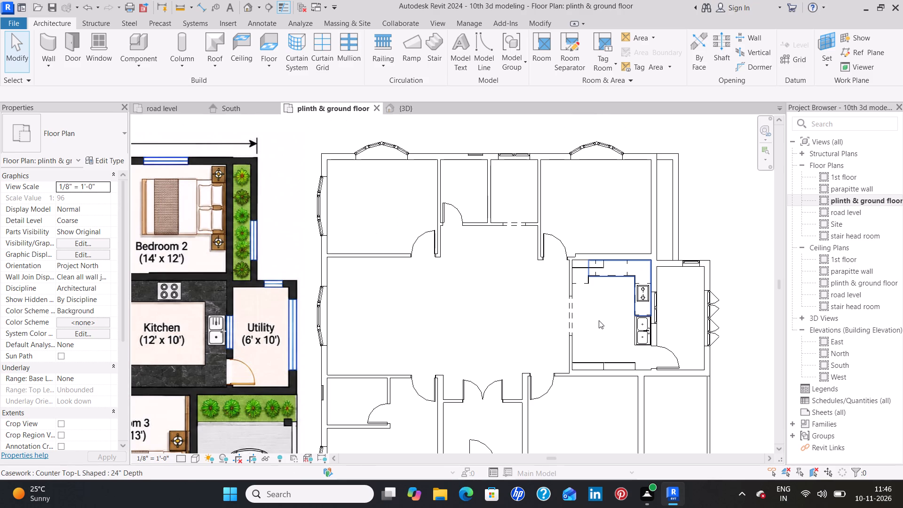
middle_drag(507, 322, 593, 341)
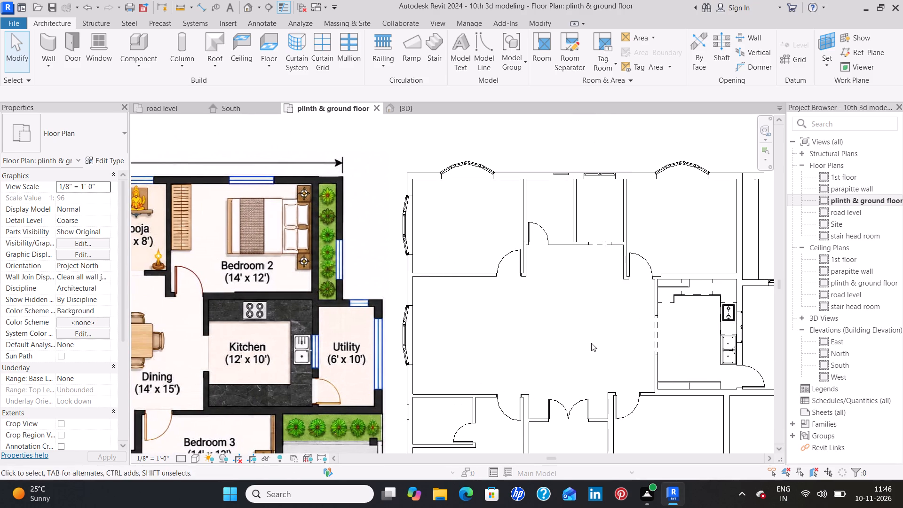
scroll(591, 343, down, 1)
middle_drag(591, 343, 632, 334)
scroll(632, 334, down, 1)
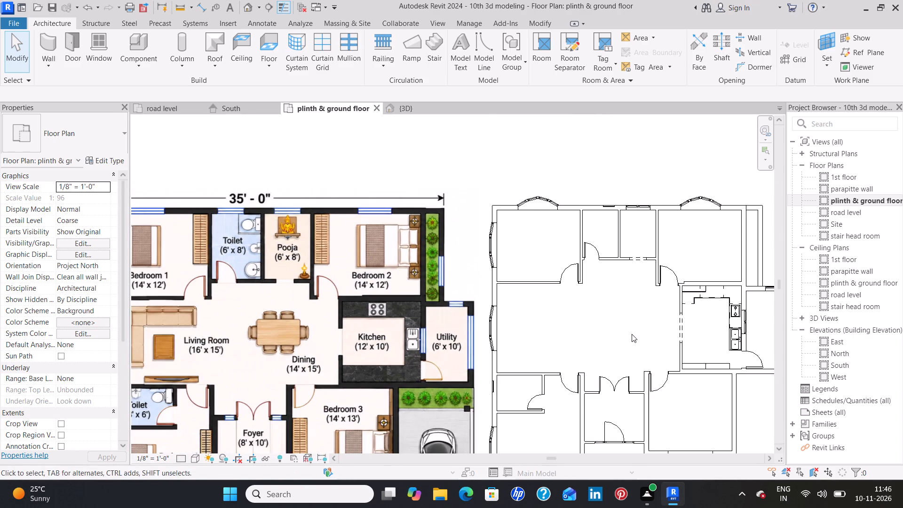
middle_drag(629, 320, 624, 349)
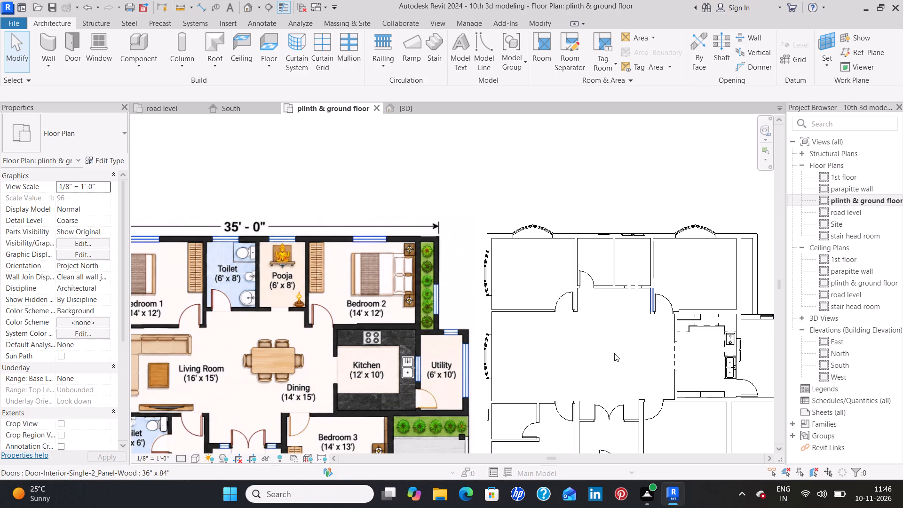
middle_drag(614, 353, 548, 343)
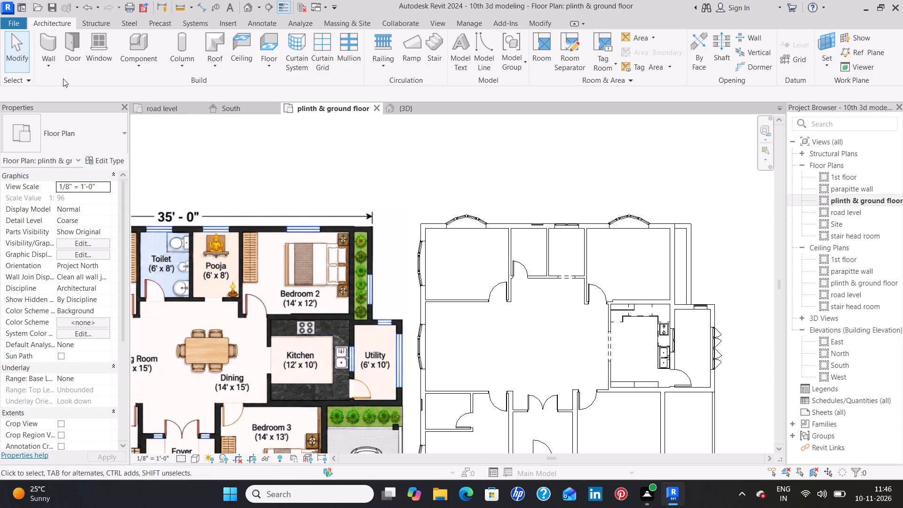
Load the Dryer family and place the 27" x 25" x 35" dryer in the utility room's corner between the kitchen wall and small-window wall.
click(130, 43)
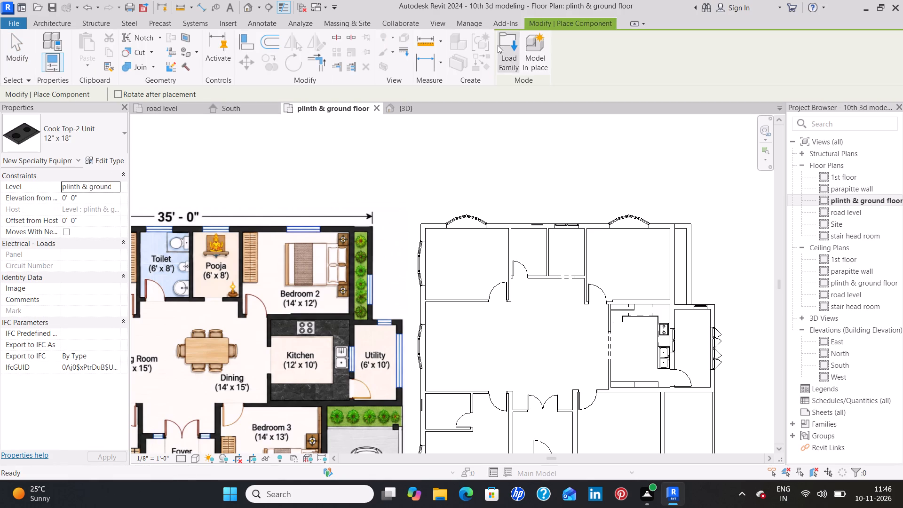
click(505, 45)
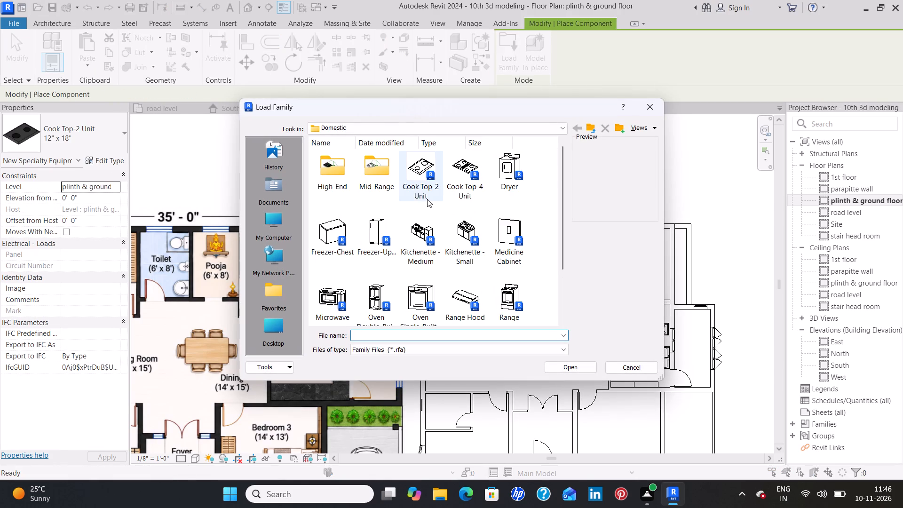
click(505, 160)
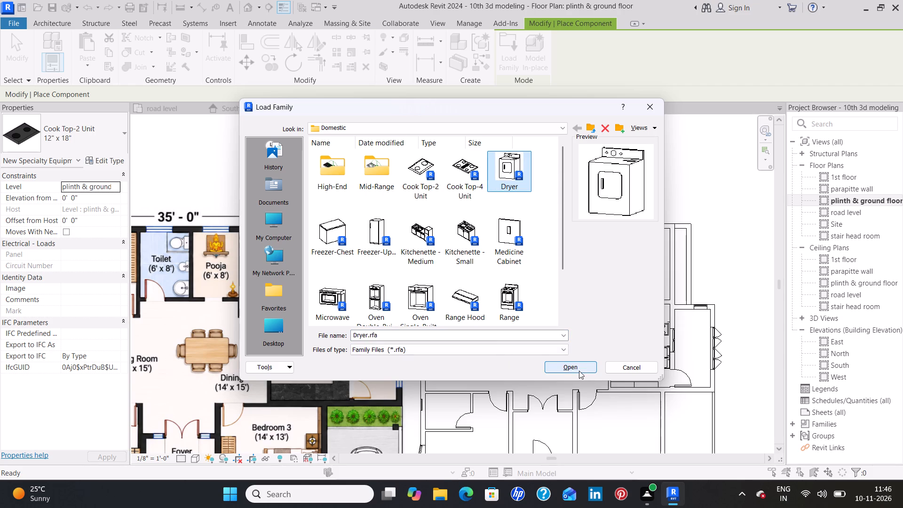
click(579, 371)
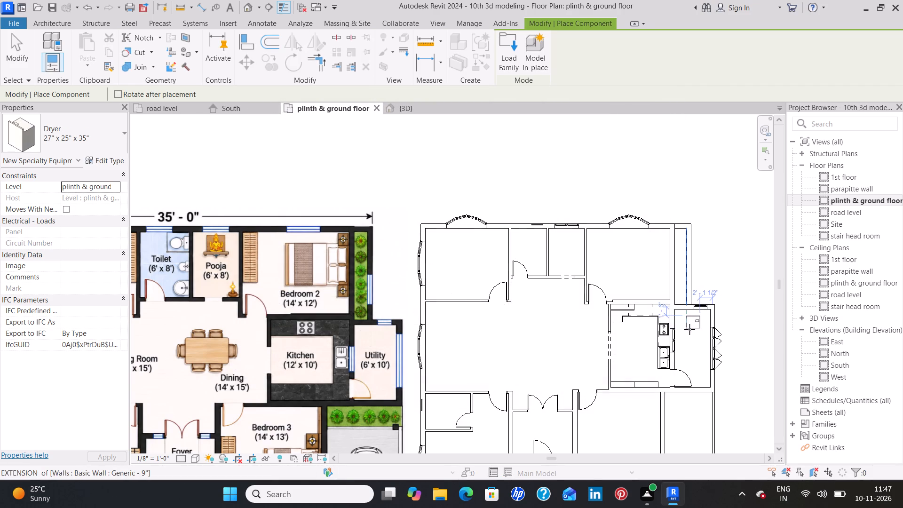
scroll(685, 329, up, 7)
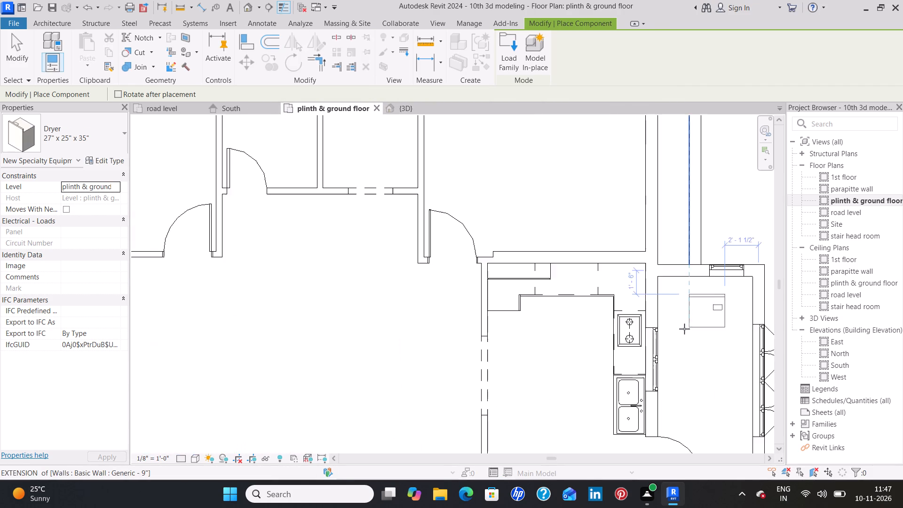
click(663, 318)
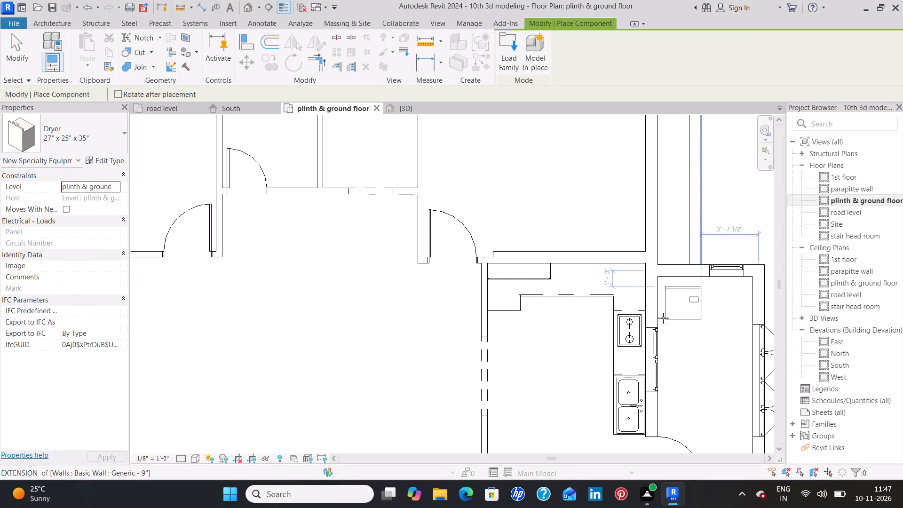
Load the Refrigerator-Built-in family and place the 30" x 24" LH type in the kitchen, near the opening and the cabinets opposite the L-shaped counter.
click(511, 55)
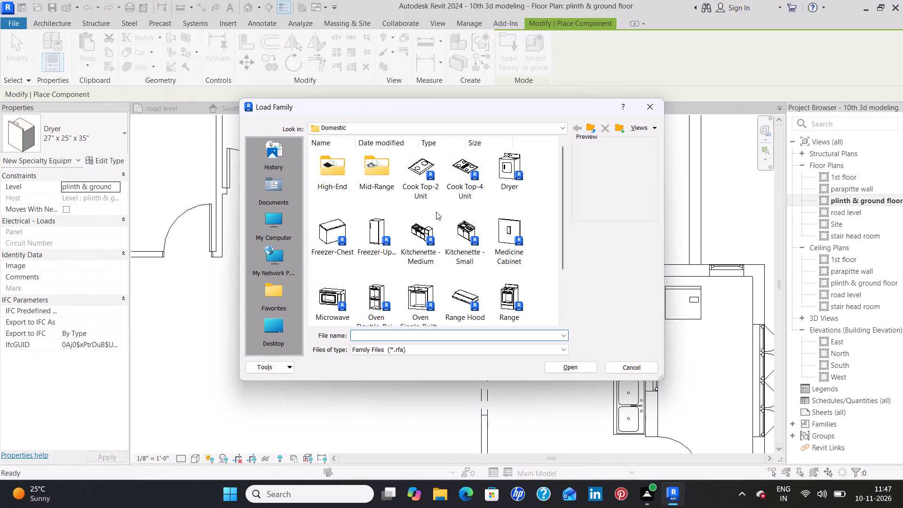
scroll(434, 212, down, 4)
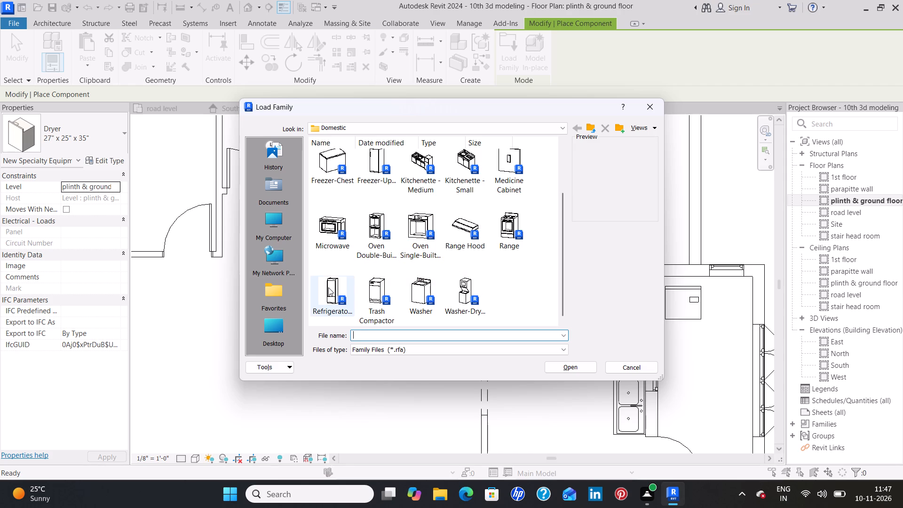
click(328, 287)
click(585, 371)
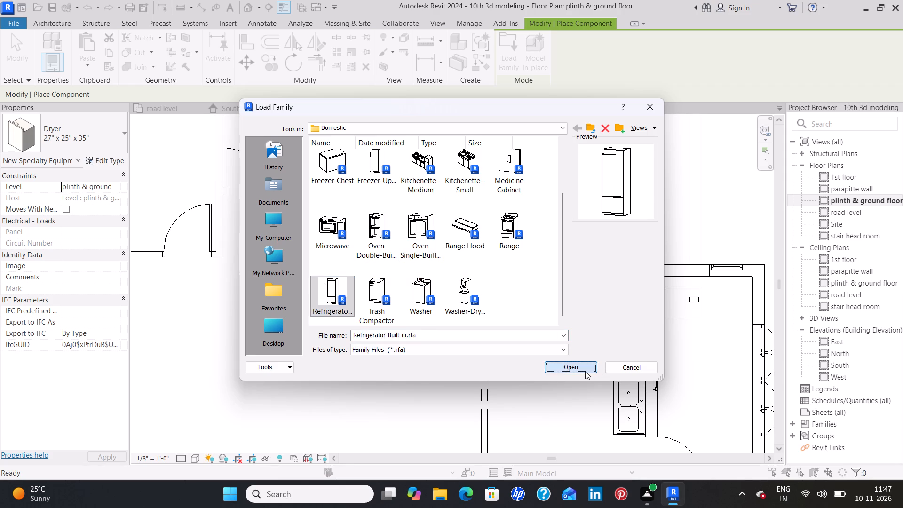
middle_drag(520, 417, 513, 393)
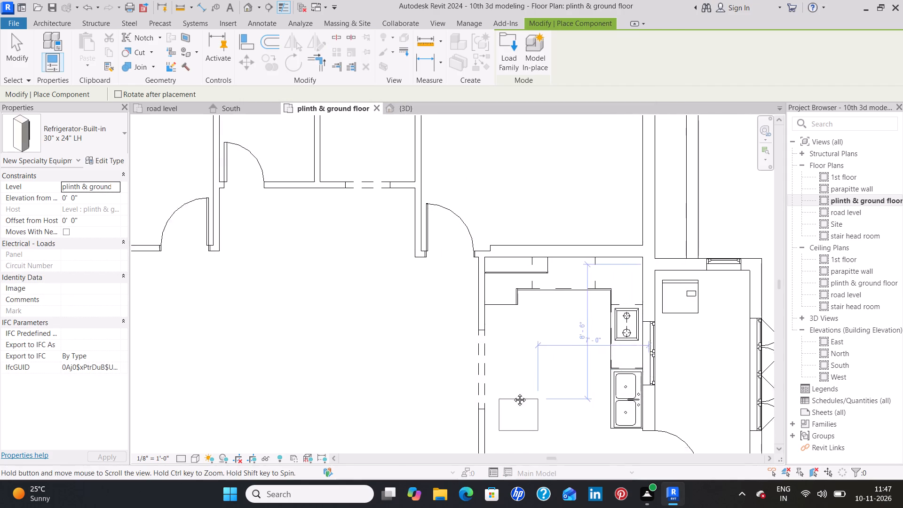
middle_drag(513, 393, 506, 291)
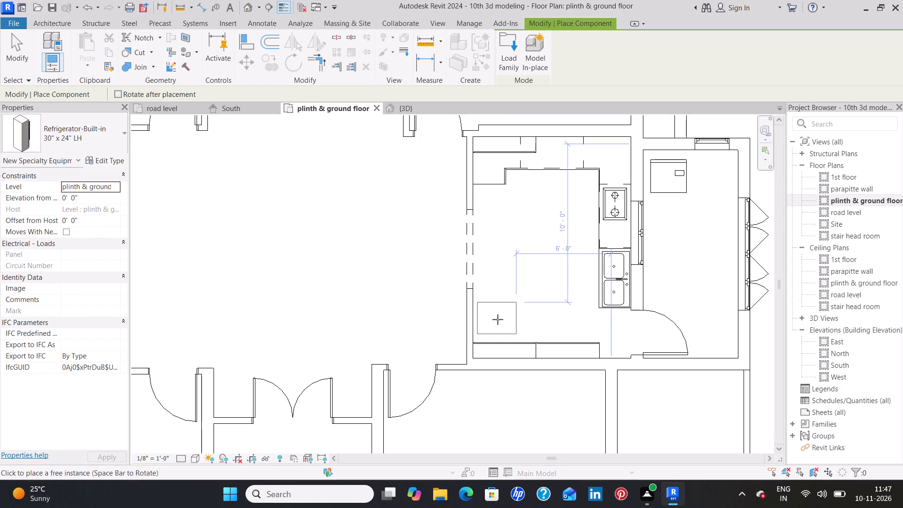
click(498, 319)
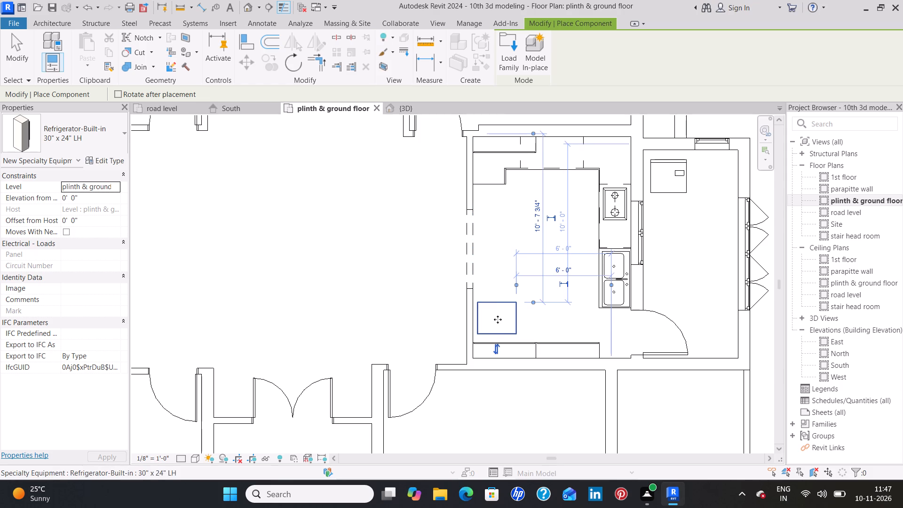
Load the Washer family and place the 27" x 25" x 35" washer beside the dryer, rotated with its back toward the kitchen wall.
click(501, 59)
scroll(463, 246, down, 1)
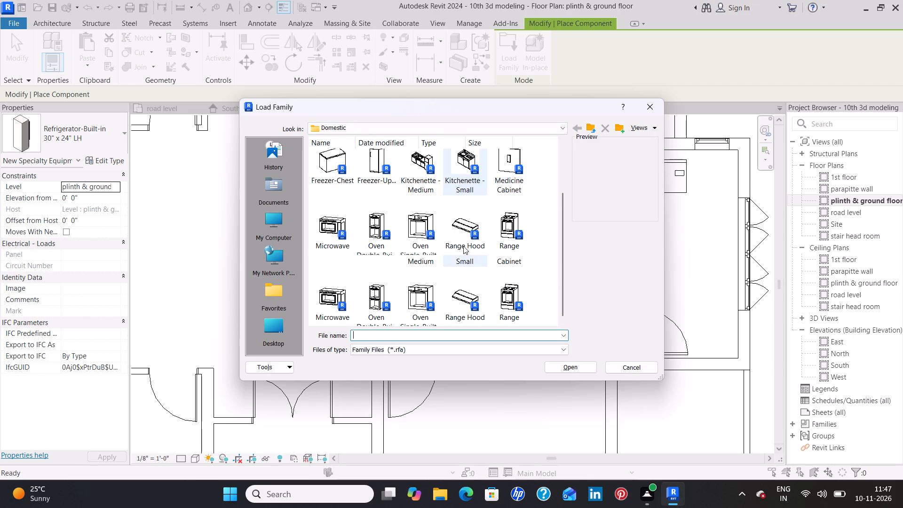
scroll(463, 246, down, 1)
click(416, 286)
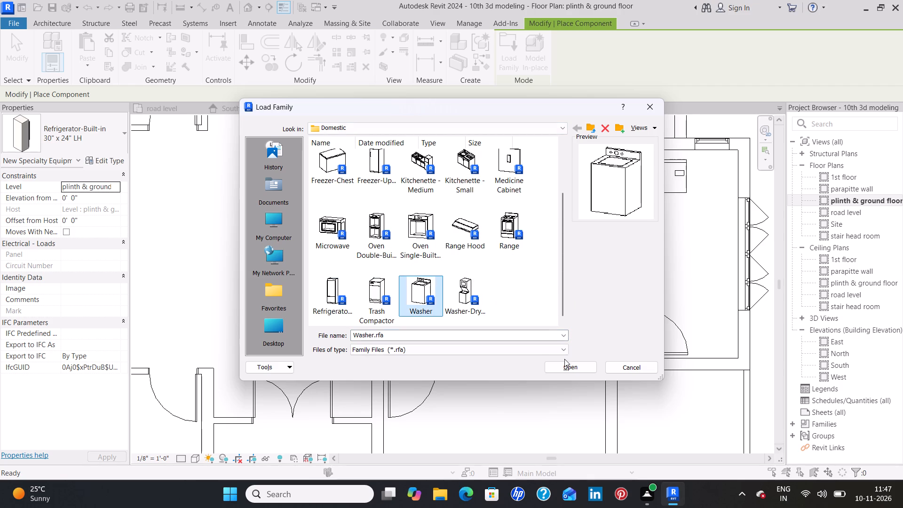
click(566, 365)
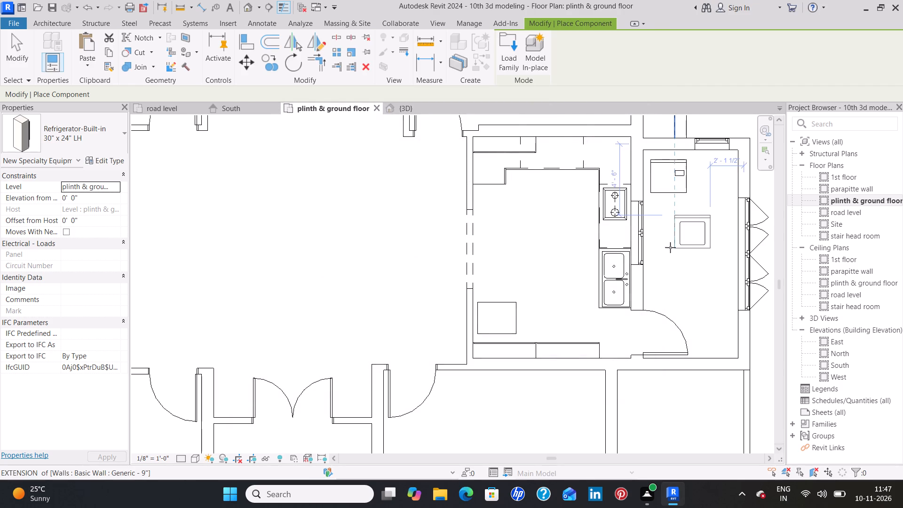
key(space)
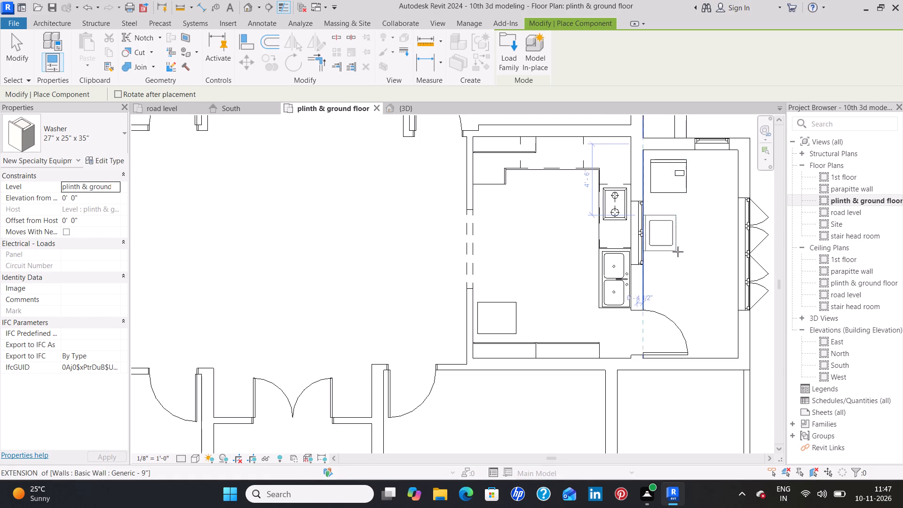
click(683, 248)
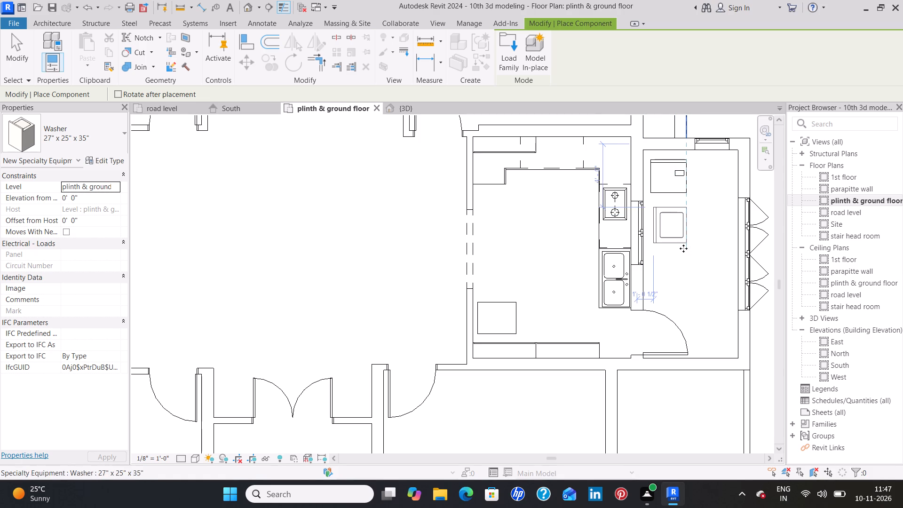
key(Escape)
key(Escape)
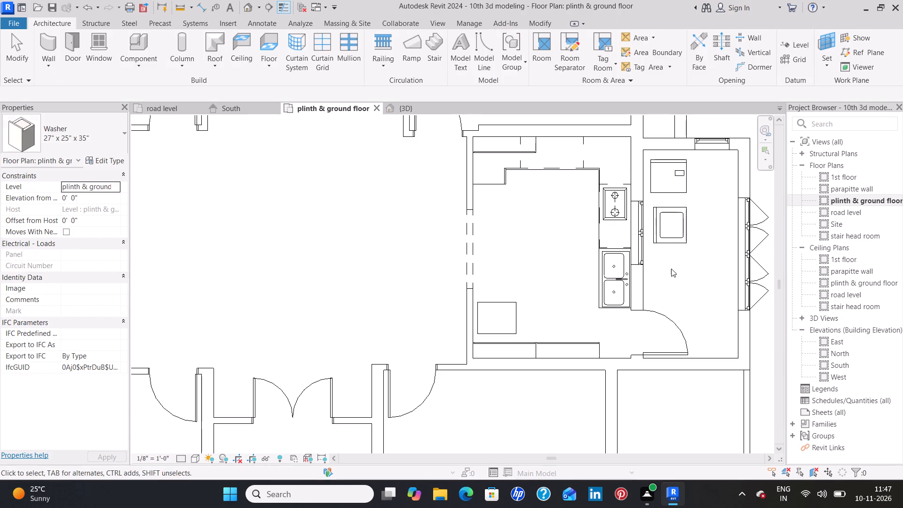
Flip the built-in refrigerator's orientation in the 3D view.
scroll(692, 260, down, 3)
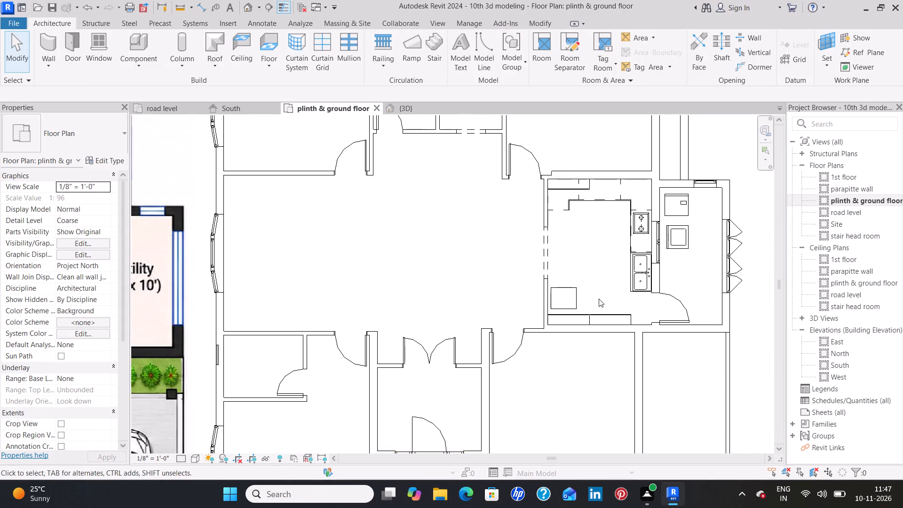
middle_drag(595, 290, 589, 271)
click(413, 106)
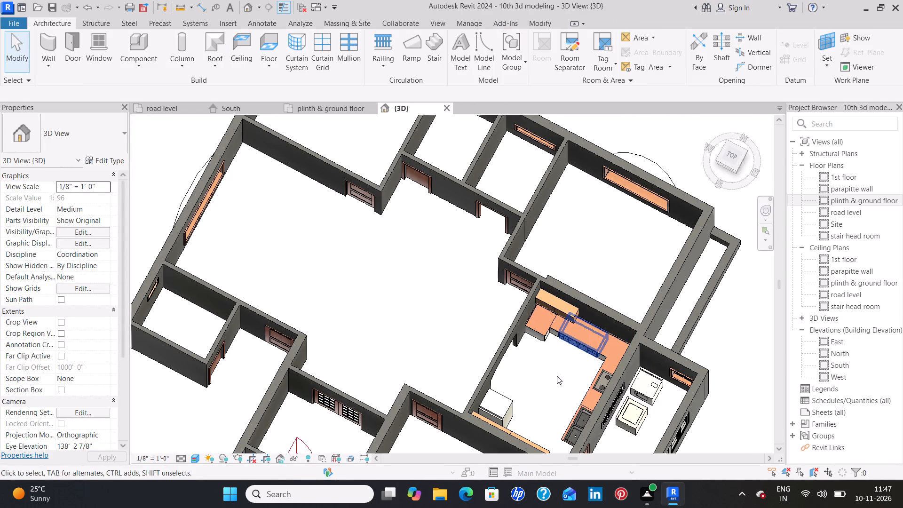
click(505, 404)
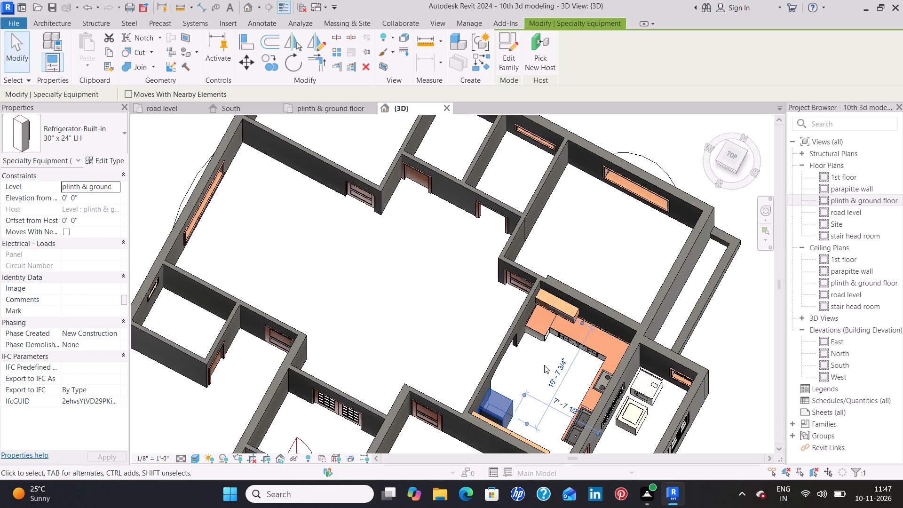
key(space)
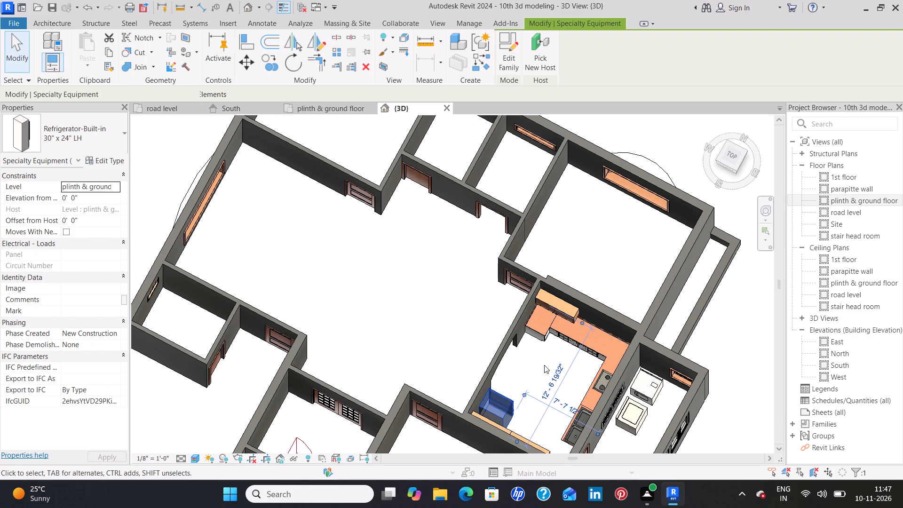
click(544, 365)
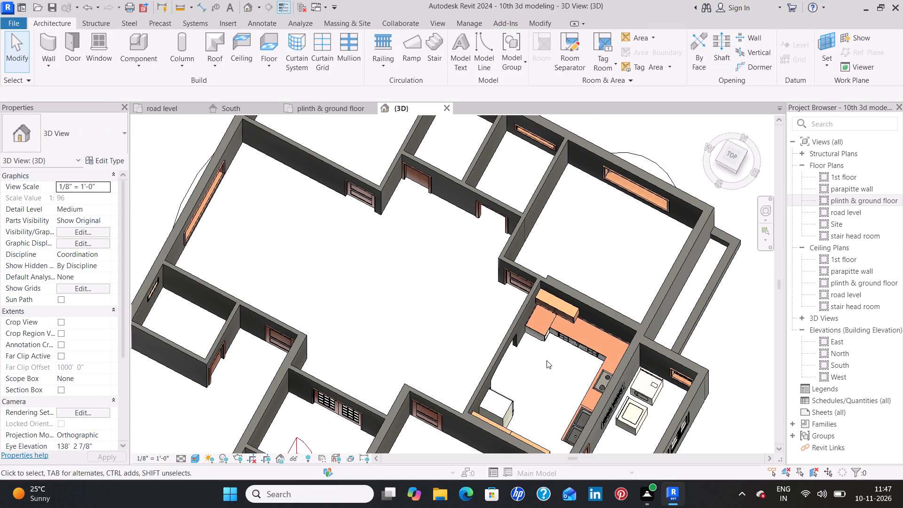
Examine the kitchen fittings and the utility room's appliances from several angles in the 3D view.
shift+middle_drag(547, 361, 489, 370)
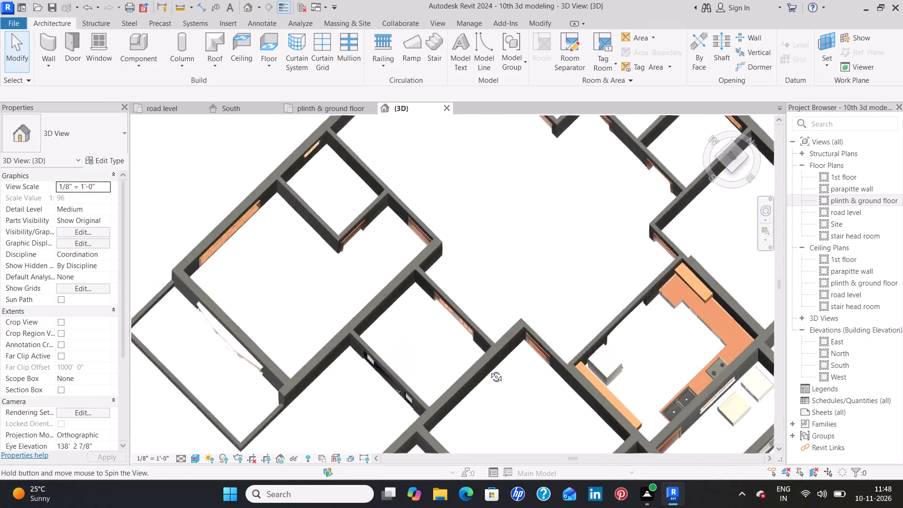
shift+middle_drag(489, 370, 447, 330)
middle_drag(666, 381, 473, 133)
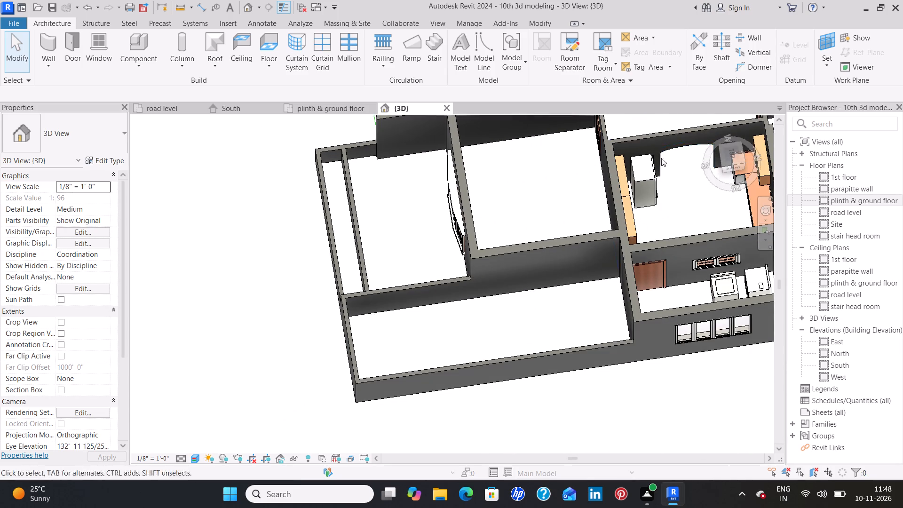
shift+middle_drag(709, 137, 700, 175)
middle_drag(698, 204, 653, 220)
scroll(660, 219, down, 1)
middle_drag(653, 220, 440, 219)
shift+middle_drag(584, 166, 578, 178)
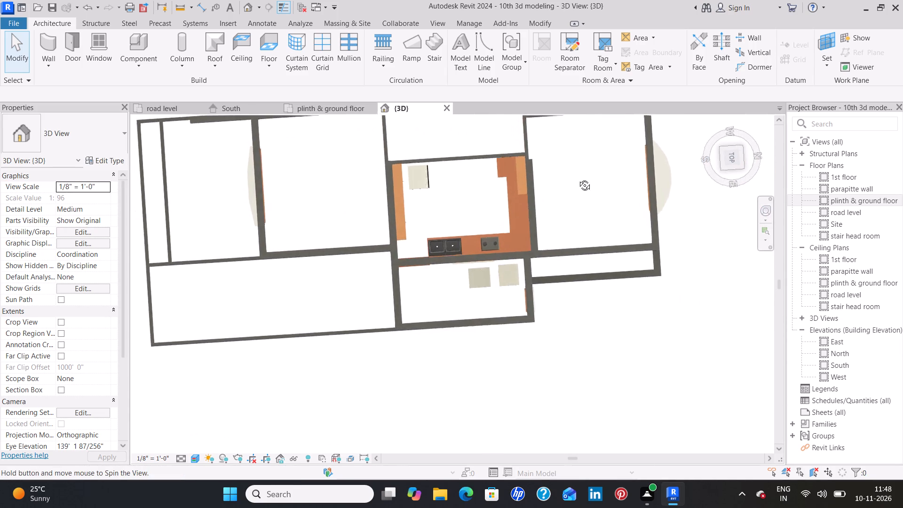
shift+middle_drag(578, 178, 610, 142)
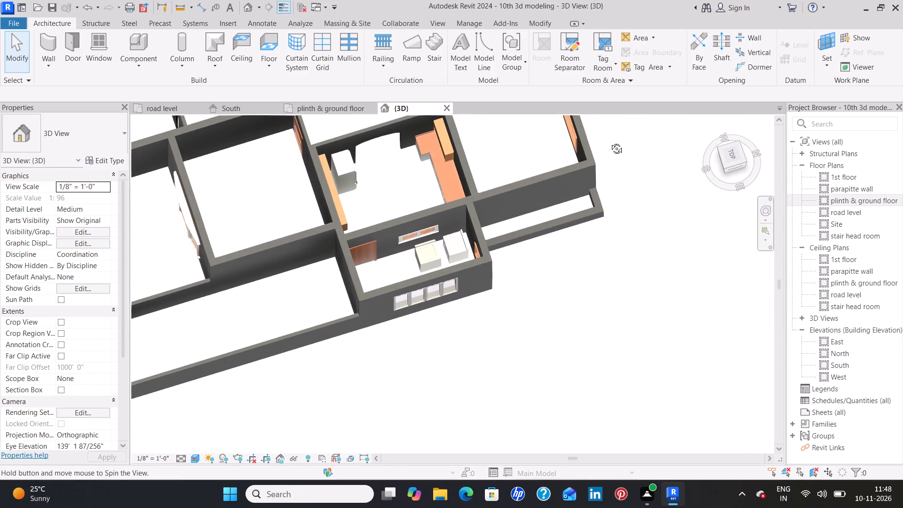
shift+middle_drag(610, 142, 474, 195)
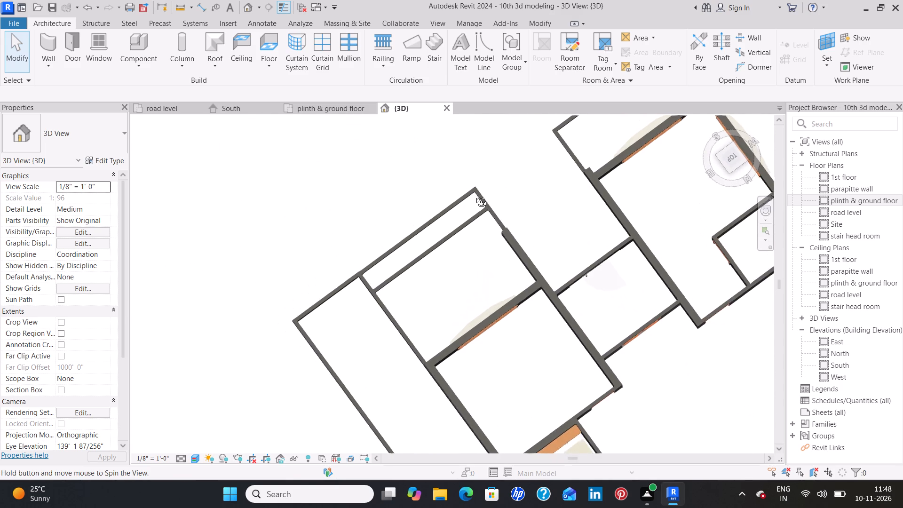
Examine the ground floor's rooms, doors, windows and kitchen fittings from several angles in the 3D view.
shift+middle_drag(474, 195, 474, 195)
middle_drag(535, 373, 467, 27)
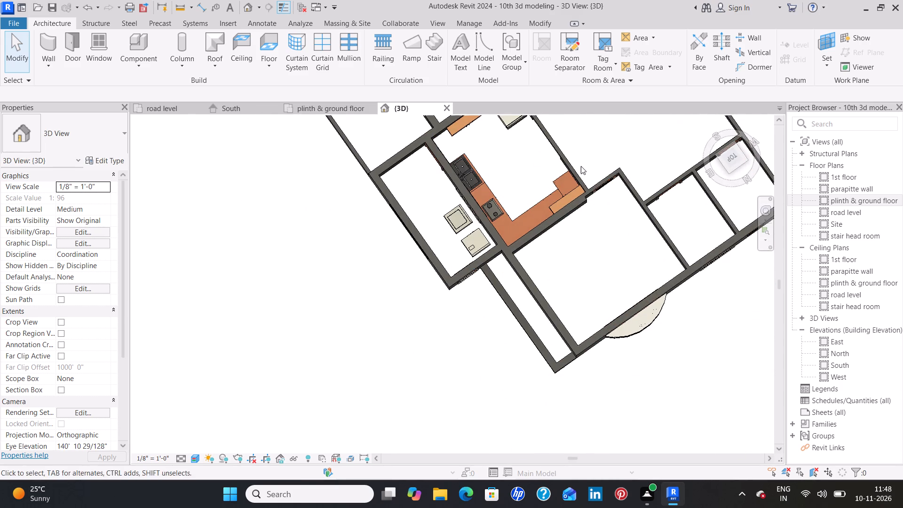
shift+middle_drag(581, 166, 576, 102)
shift+middle_drag(578, 161, 574, 140)
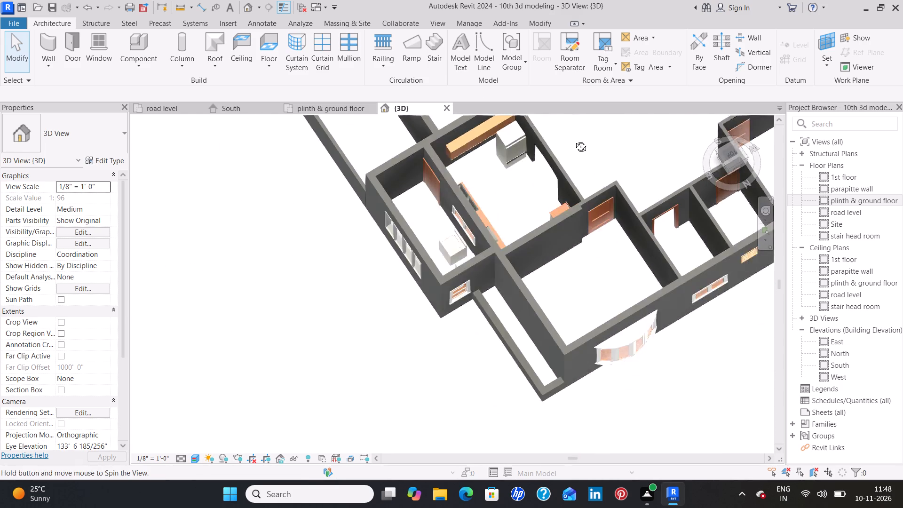
shift+middle_drag(574, 140, 570, 108)
shift+middle_drag(575, 175, 562, 112)
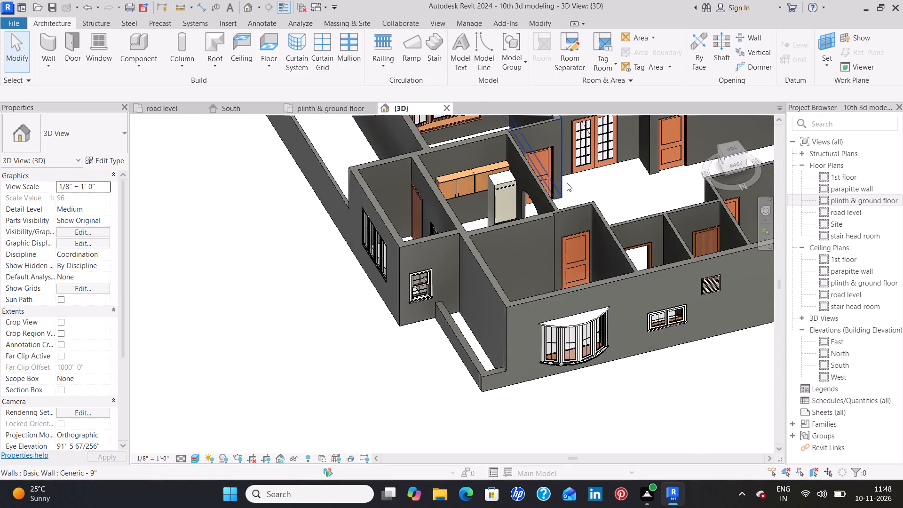
middle_drag(567, 183, 508, 219)
shift+middle_drag(544, 201, 530, 218)
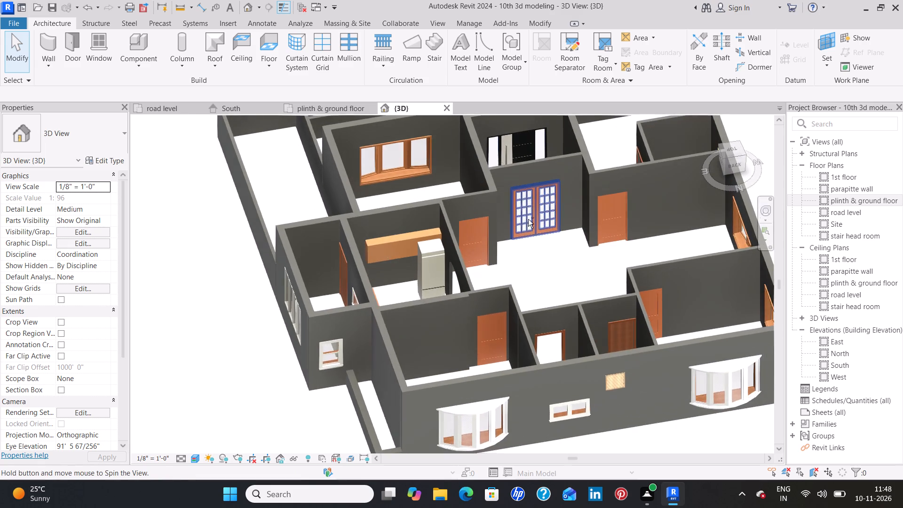
middle_drag(503, 241, 482, 211)
shift+middle_drag(612, 230, 610, 230)
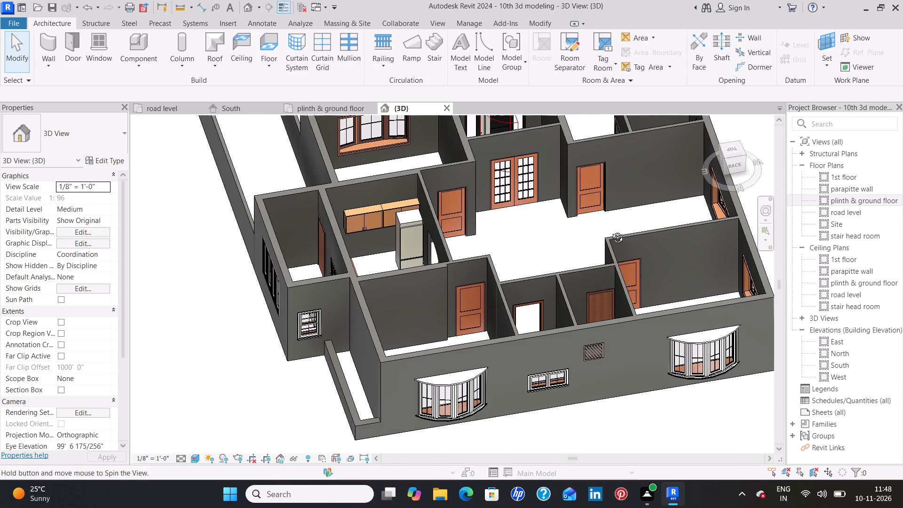
shift+middle_drag(610, 230, 576, 240)
middle_drag(435, 318, 475, 191)
shift+middle_drag(511, 238, 516, 199)
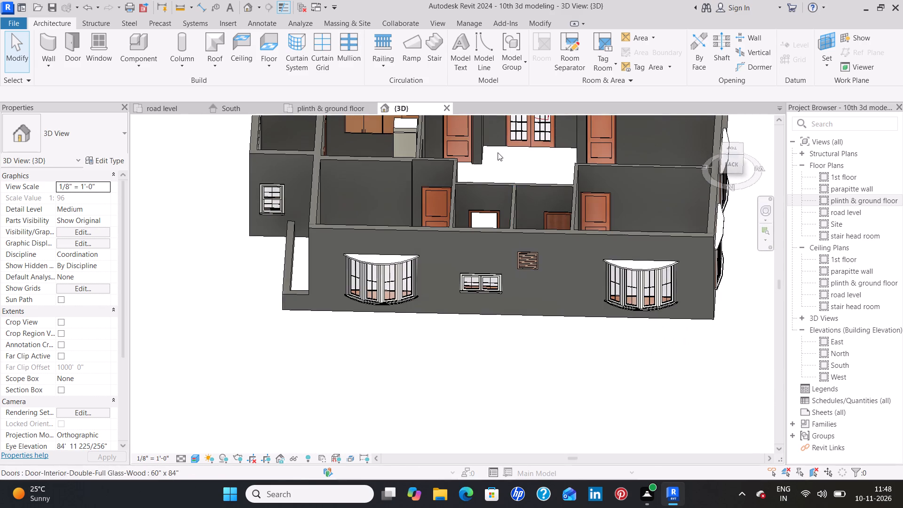
middle_drag(498, 152, 502, 294)
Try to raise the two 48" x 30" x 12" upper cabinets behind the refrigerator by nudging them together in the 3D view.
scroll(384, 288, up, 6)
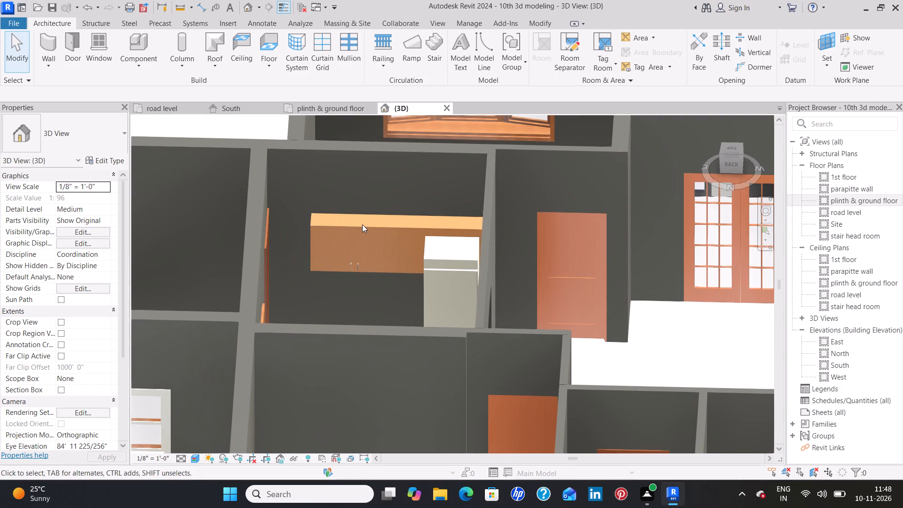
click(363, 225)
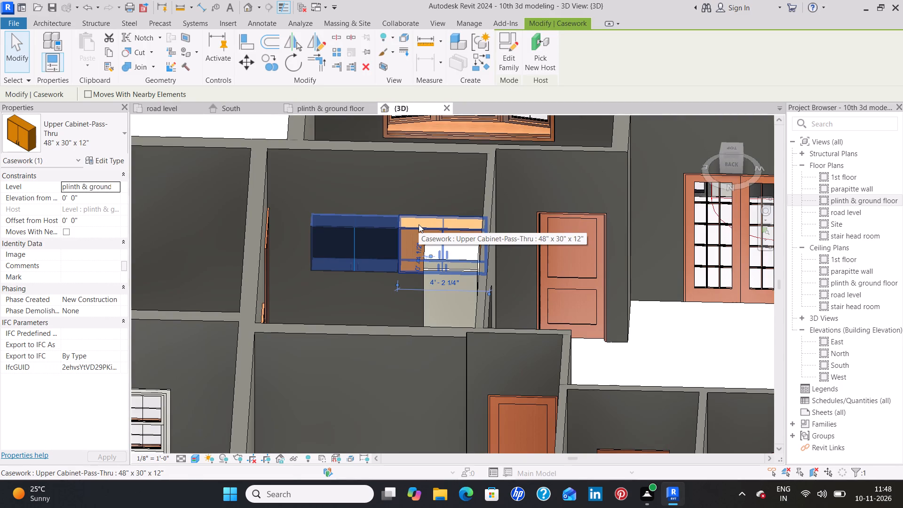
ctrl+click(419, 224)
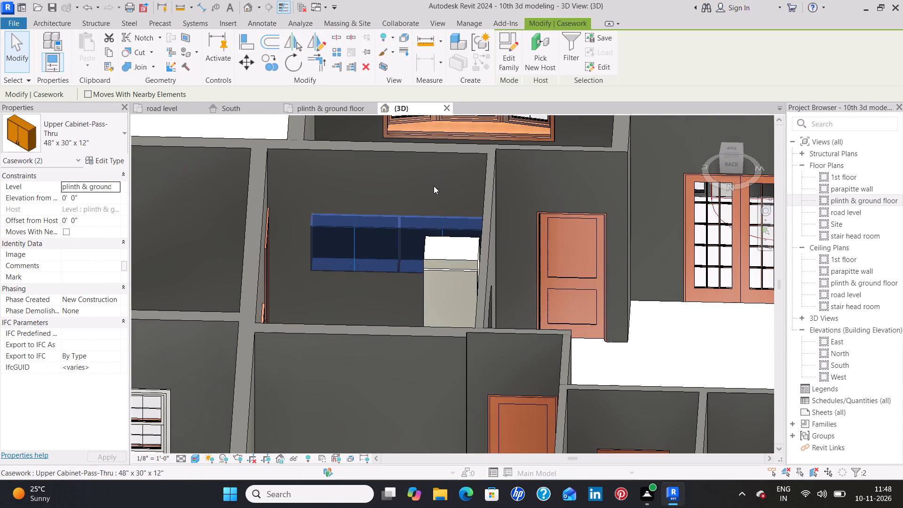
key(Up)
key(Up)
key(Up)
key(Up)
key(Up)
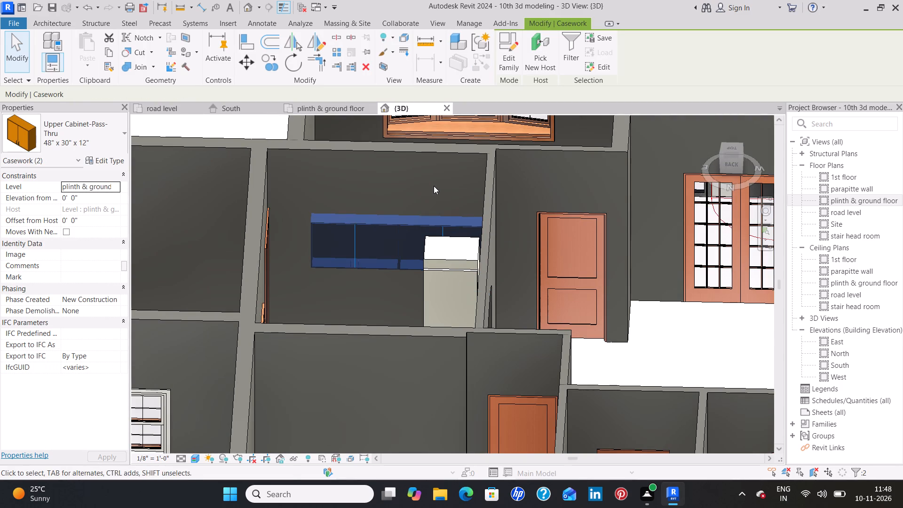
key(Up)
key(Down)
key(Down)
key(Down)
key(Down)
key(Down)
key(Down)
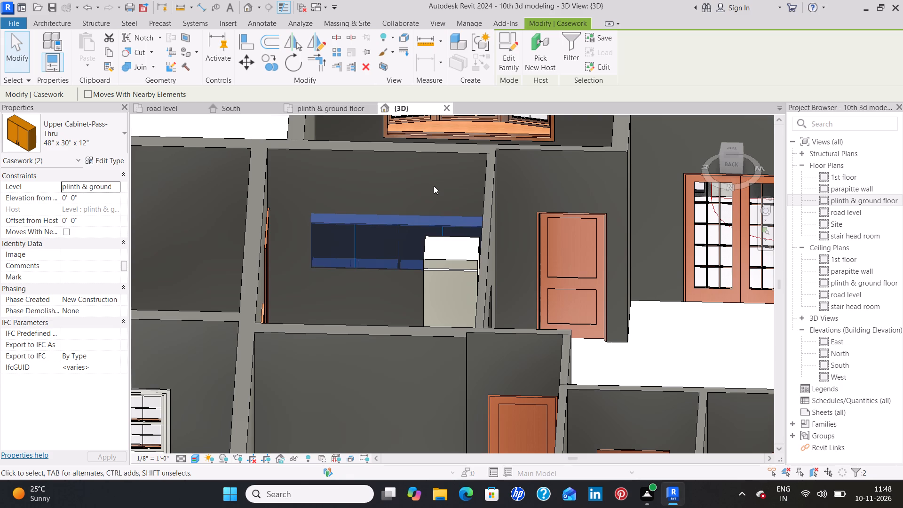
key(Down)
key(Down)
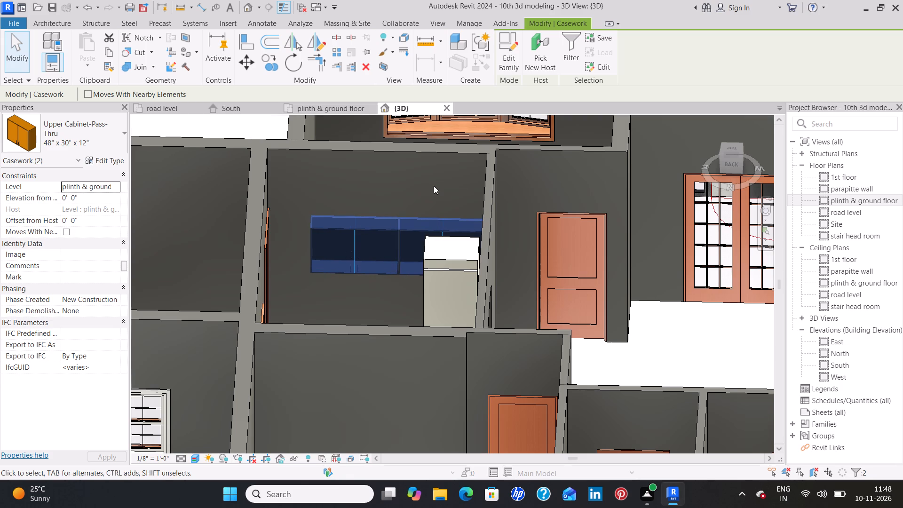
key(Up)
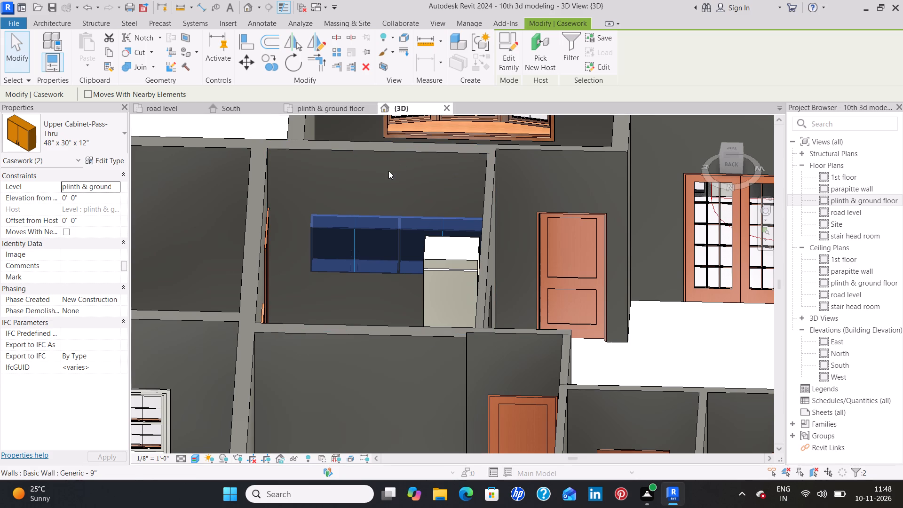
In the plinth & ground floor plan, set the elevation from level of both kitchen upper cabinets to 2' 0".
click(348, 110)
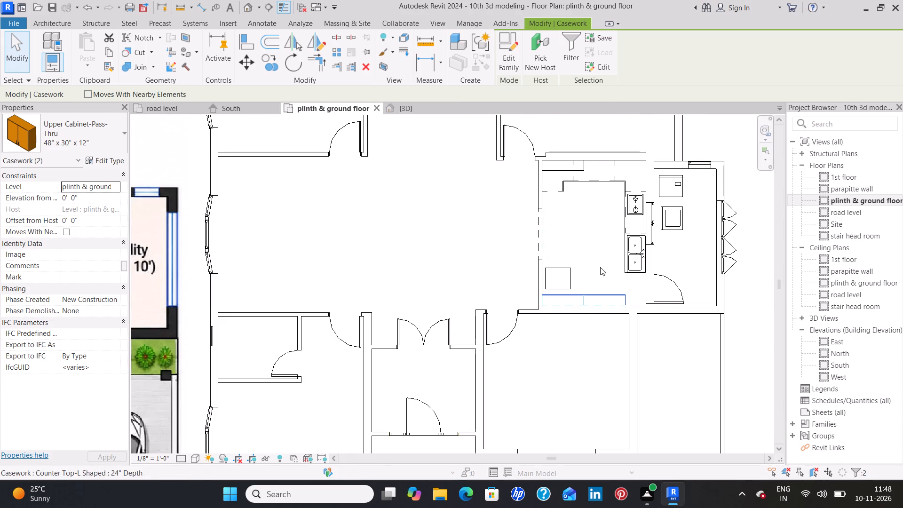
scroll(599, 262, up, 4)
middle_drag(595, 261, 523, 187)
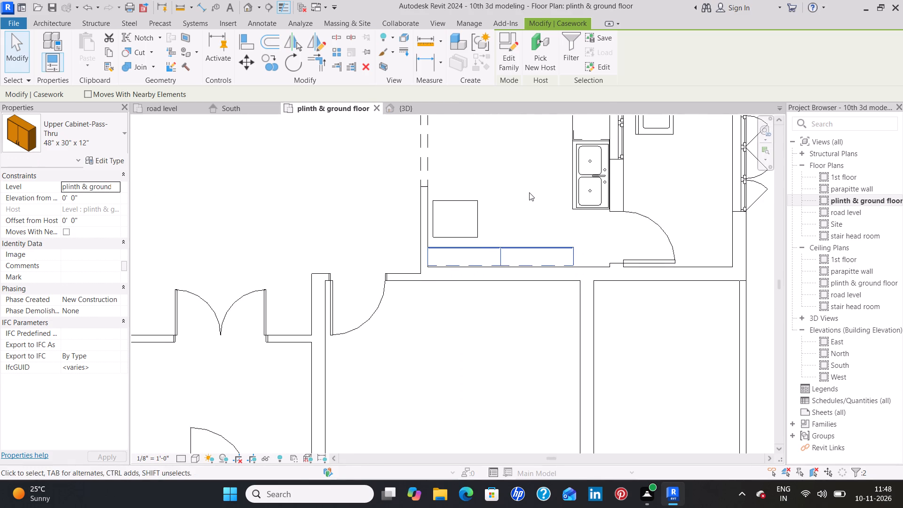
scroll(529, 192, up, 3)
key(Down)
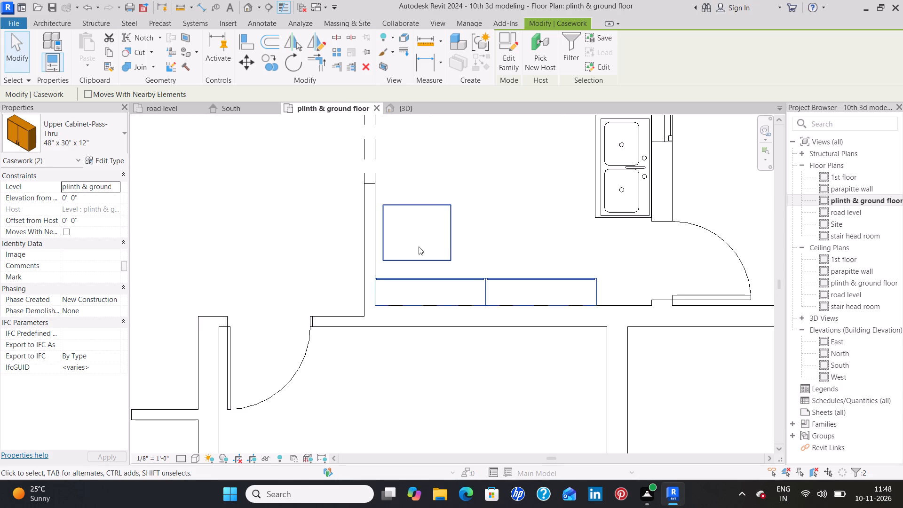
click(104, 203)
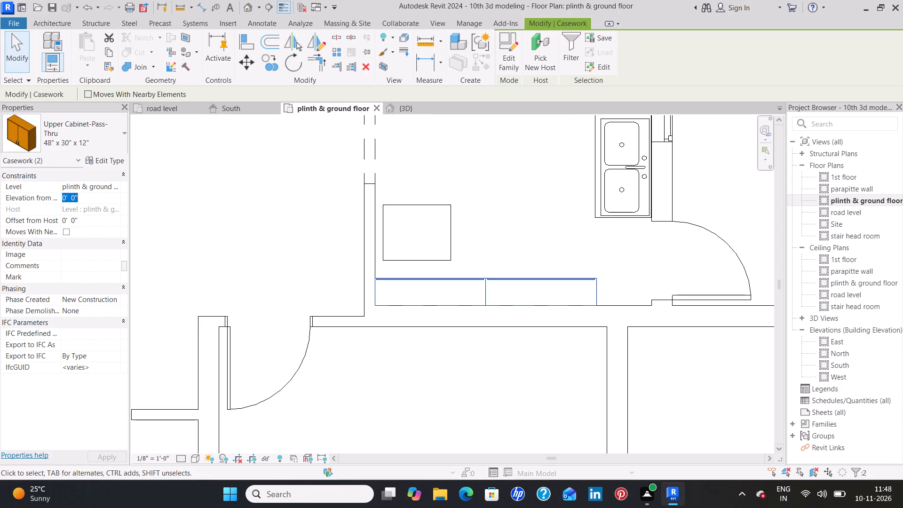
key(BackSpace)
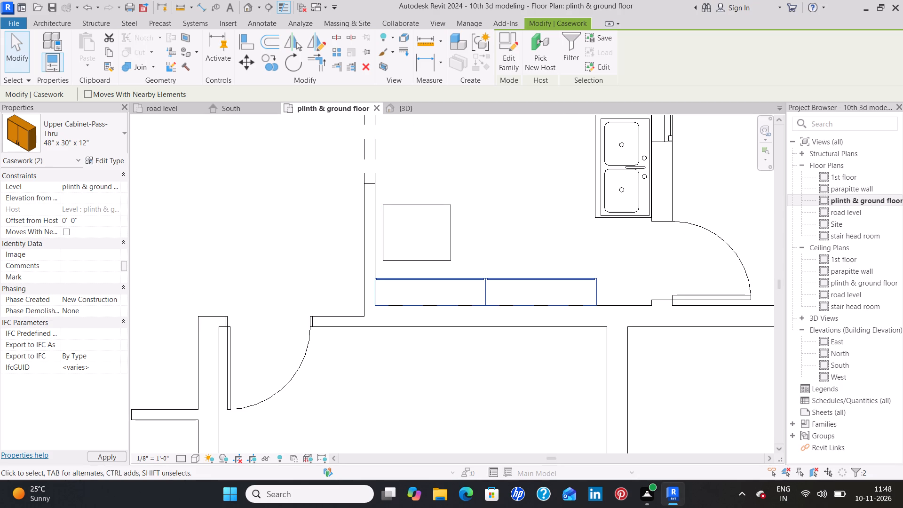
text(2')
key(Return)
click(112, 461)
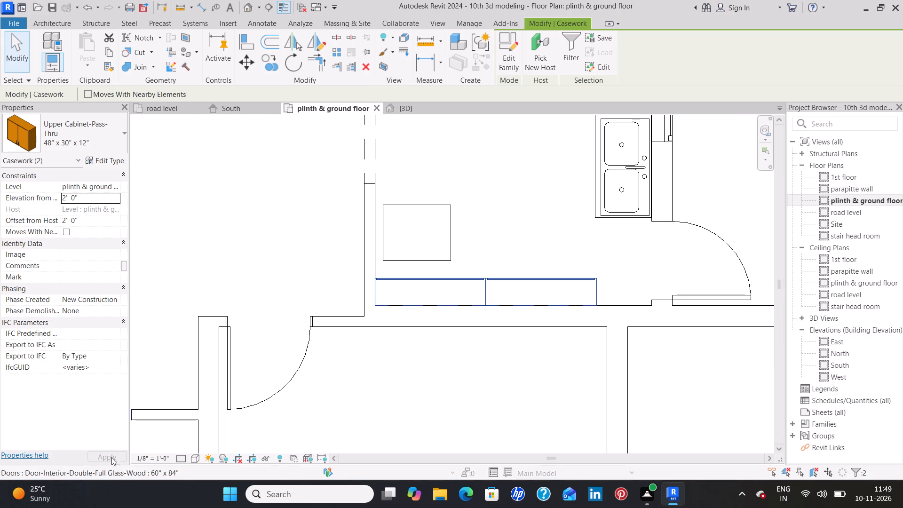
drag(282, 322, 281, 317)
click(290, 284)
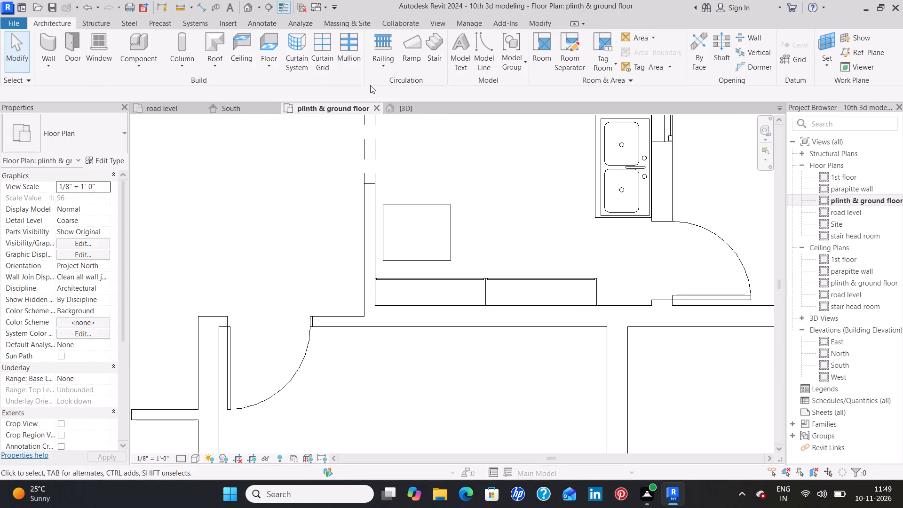
Examine the height of the upper cabinets relative to the refrigerator and surrounding walls in the 3D view.
click(407, 107)
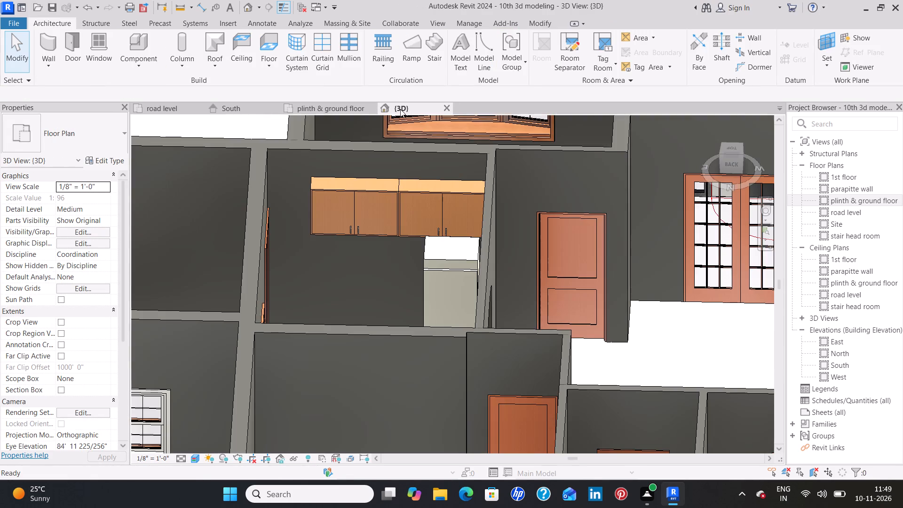
scroll(396, 243, up, 4)
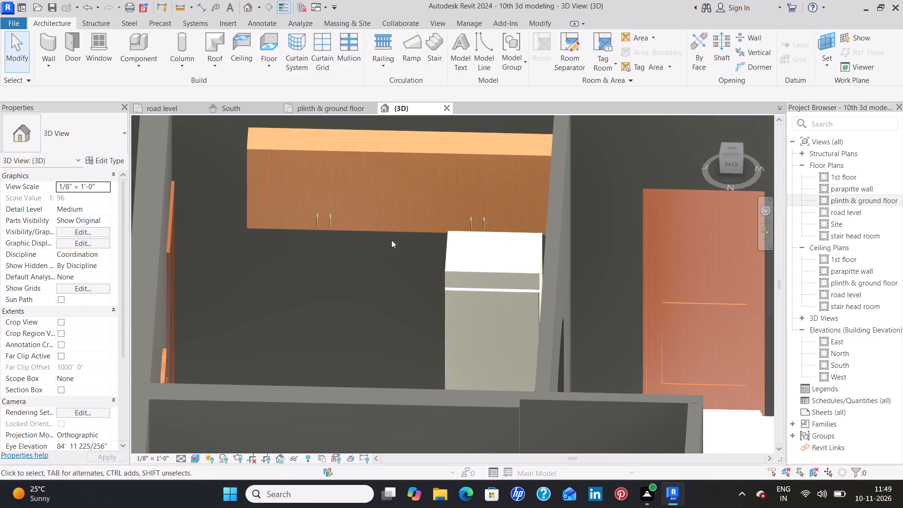
middle_drag(336, 265, 333, 251)
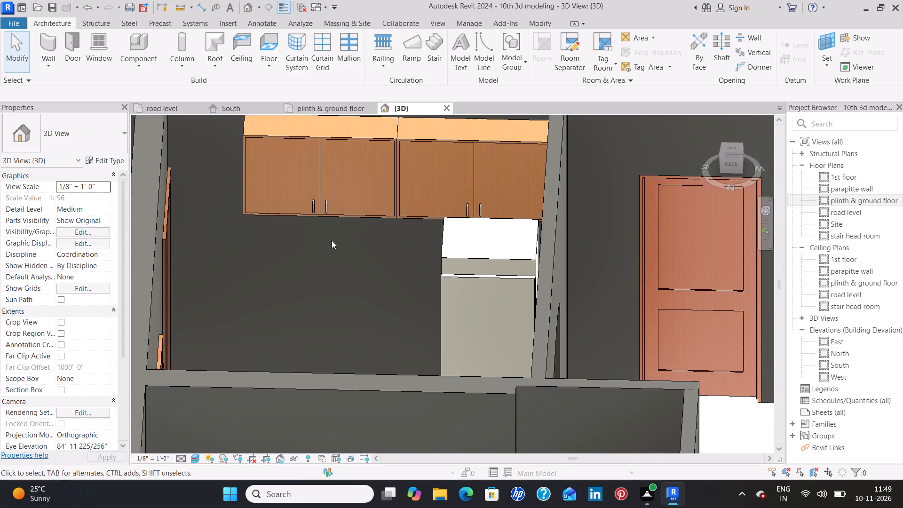
scroll(332, 240, down, 2)
shift+middle_drag(349, 265, 348, 263)
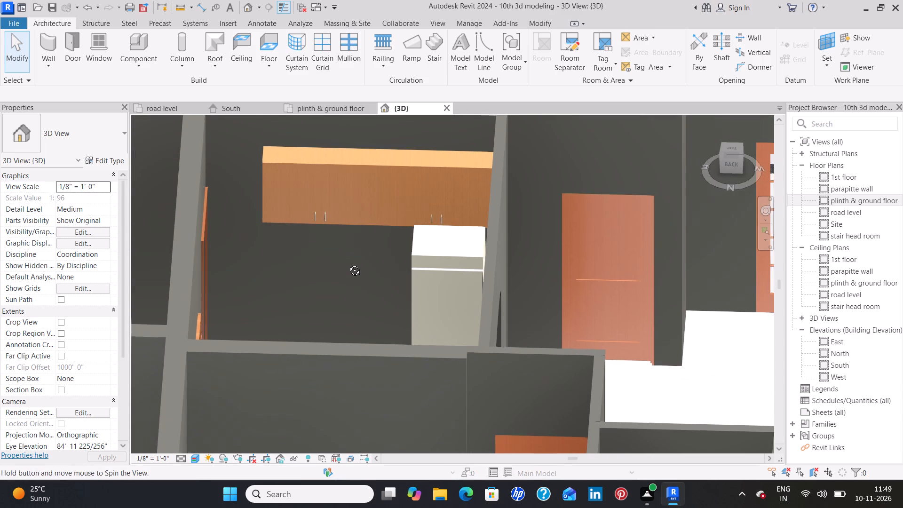
shift+middle_drag(348, 263, 345, 204)
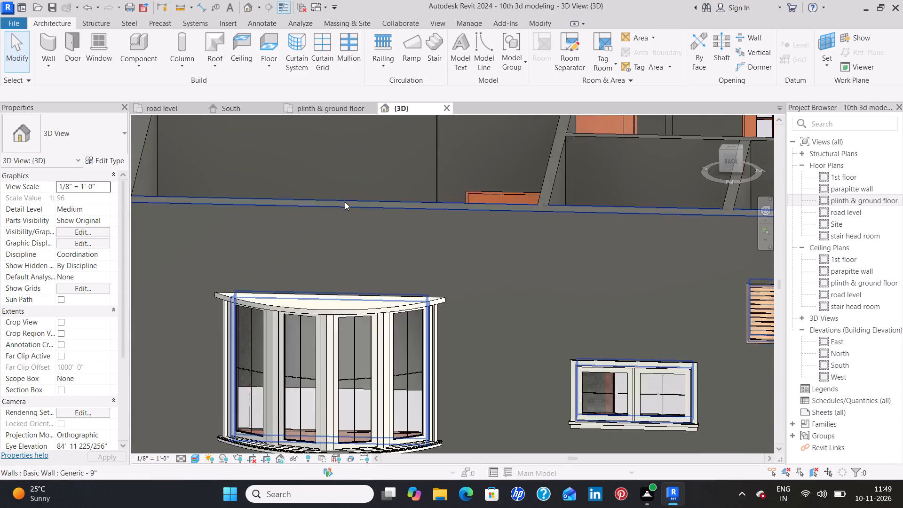
middle_drag(345, 202, 367, 345)
middle_drag(381, 232, 388, 261)
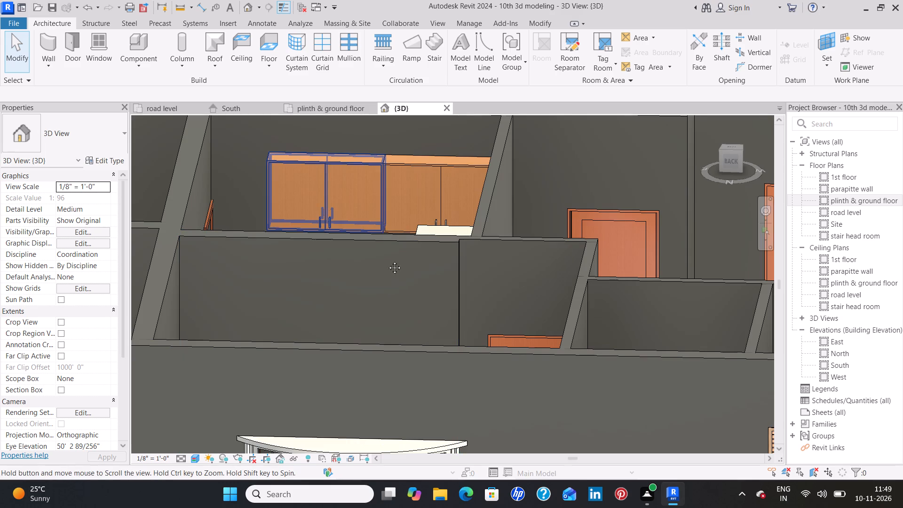
middle_drag(388, 261, 393, 292)
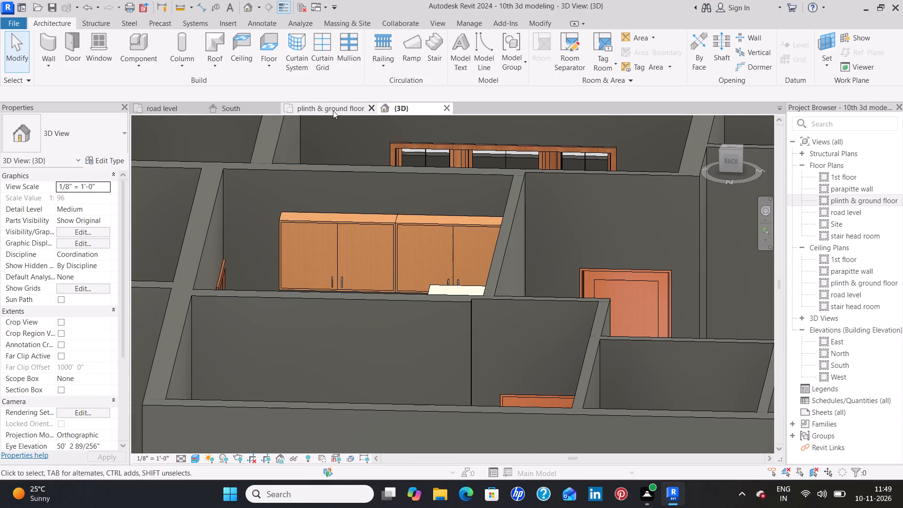
Set the elevation from level of both upper cabinets near the refrigerator to 2' 6" in the plinth & ground floor plan.
click(333, 111)
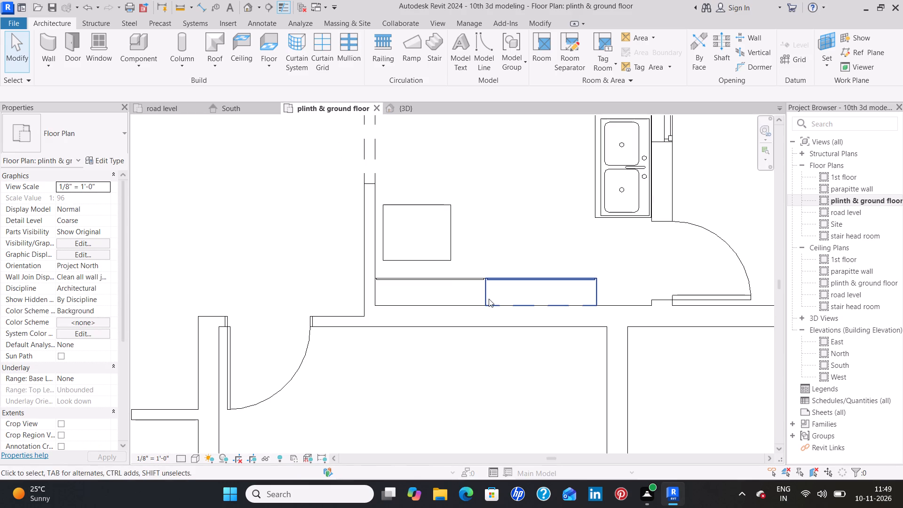
click(489, 299)
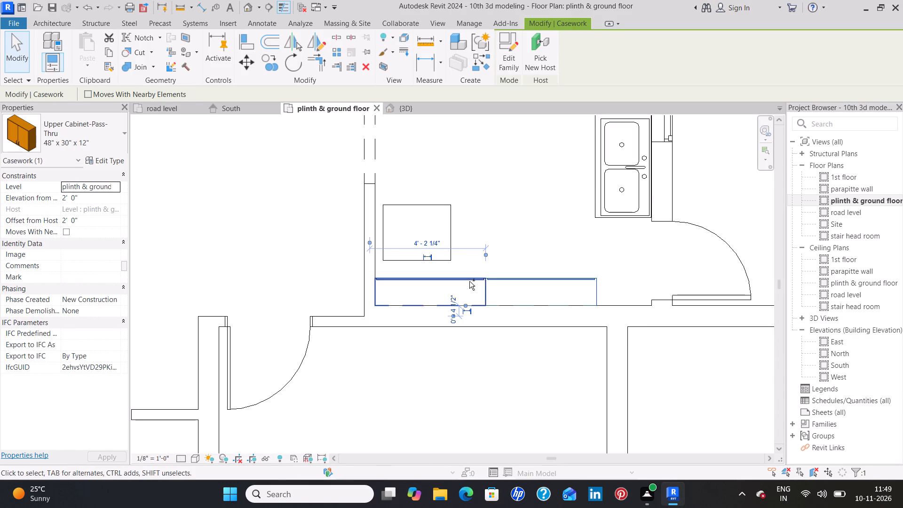
ctrl+click(469, 281)
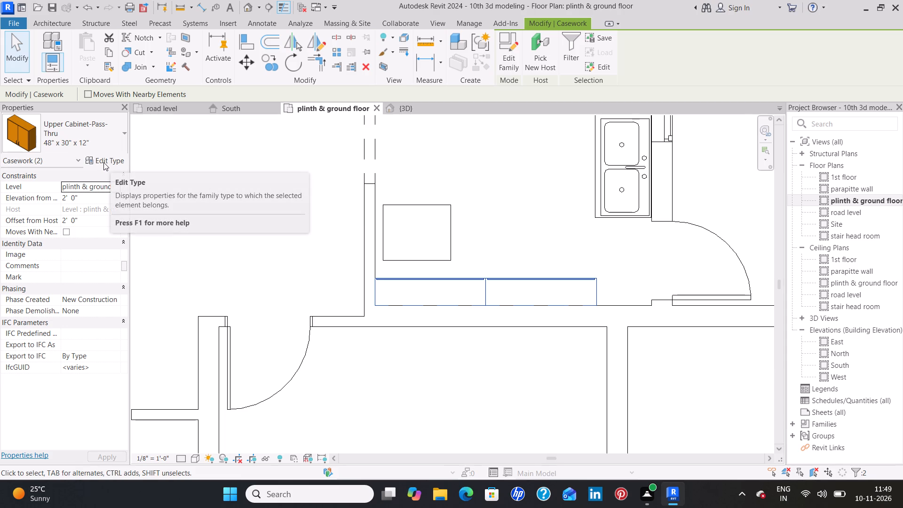
click(82, 195)
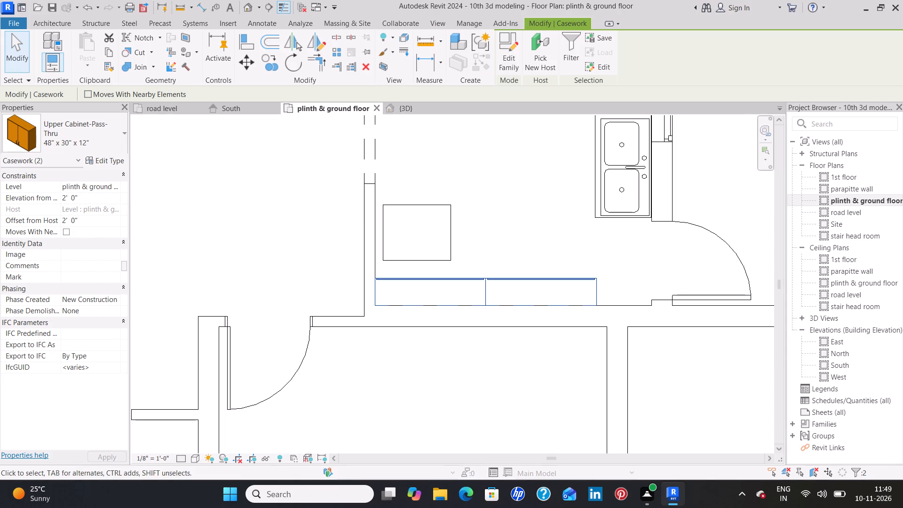
key(BackSpace)
key(BackSpace)
key(6)
key(shift+quotedbl)
key(Return)
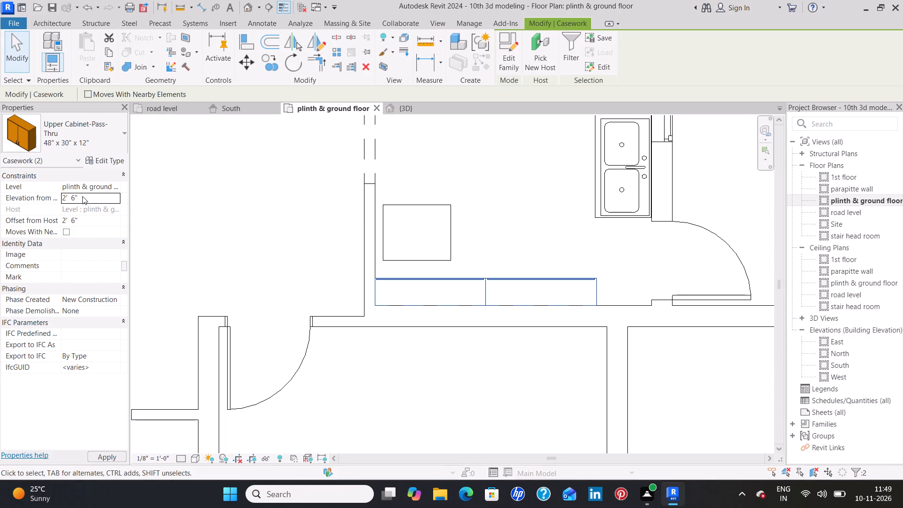
click(110, 456)
click(426, 438)
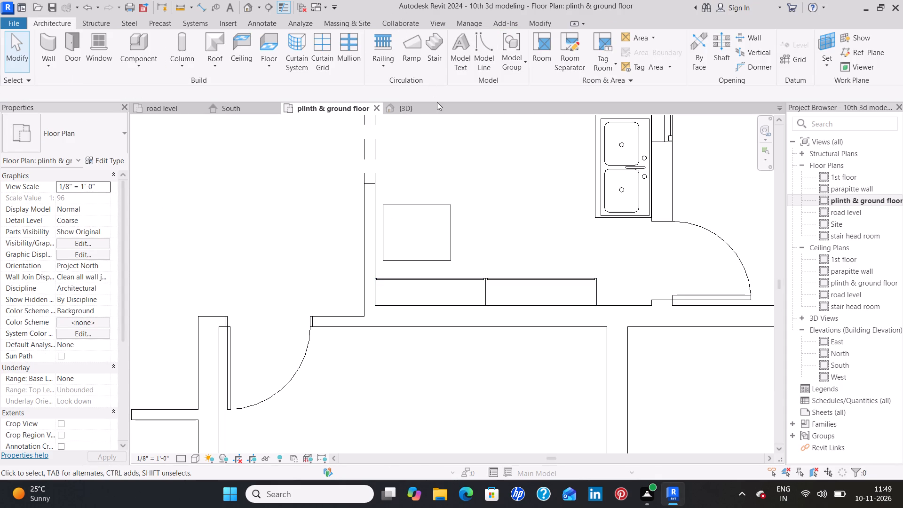
Examine the kitchen's upper cabinets, counter and surrounding rooms from several angles in the 3D view.
click(424, 112)
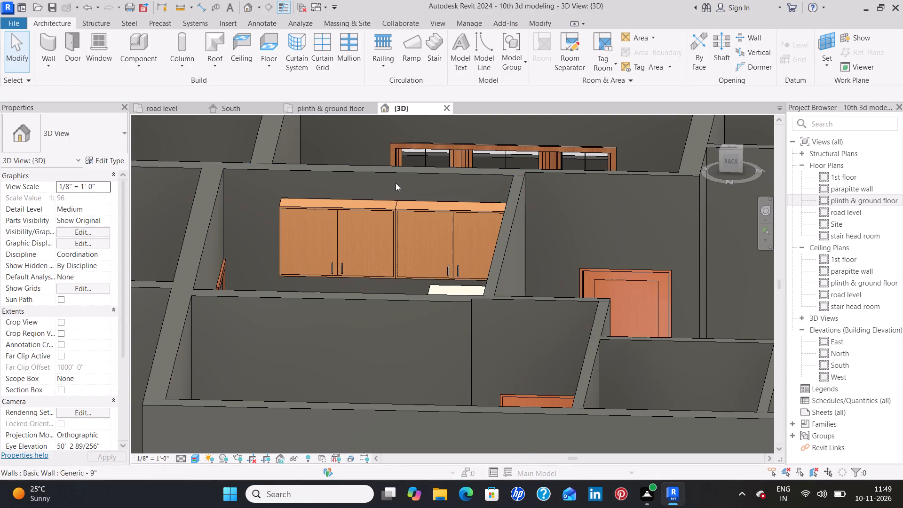
click(287, 182)
scroll(287, 181, down, 5)
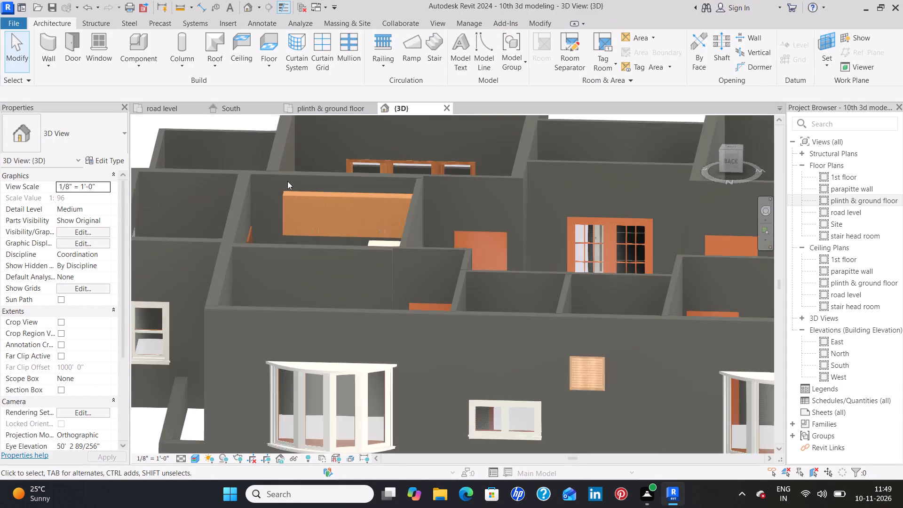
scroll(287, 181, down, 2)
middle_drag(471, 186, 370, 301)
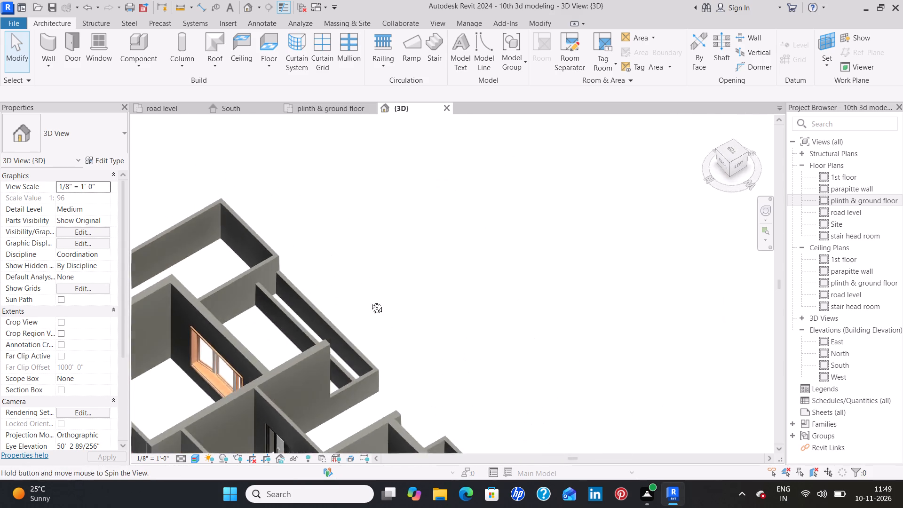
middle_drag(370, 301, 321, 305)
scroll(306, 278, down, 10)
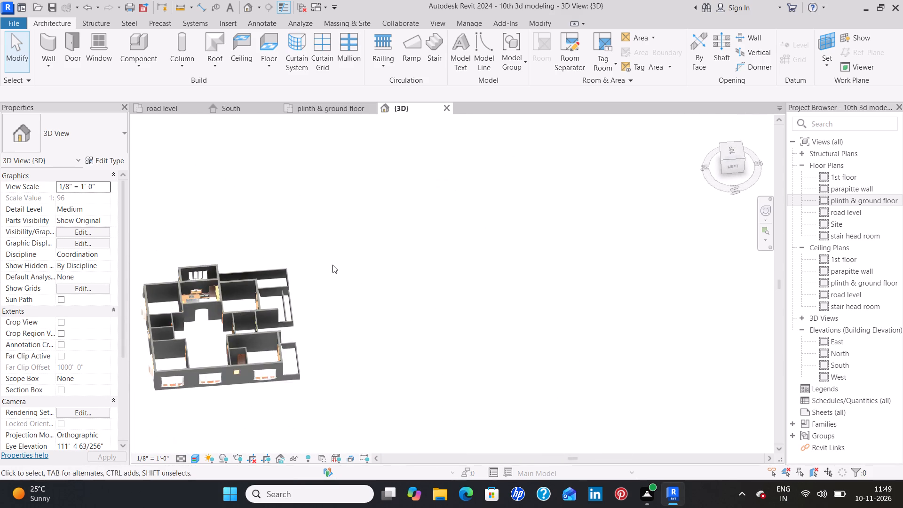
scroll(333, 265, down, 4)
shift+middle_drag(436, 230, 375, 306)
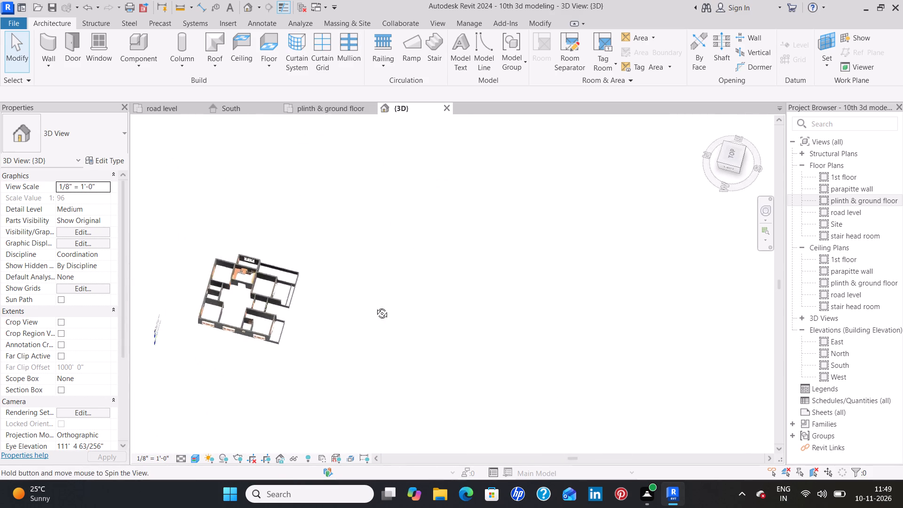
shift+middle_drag(375, 306, 251, 270)
scroll(257, 214, up, 4)
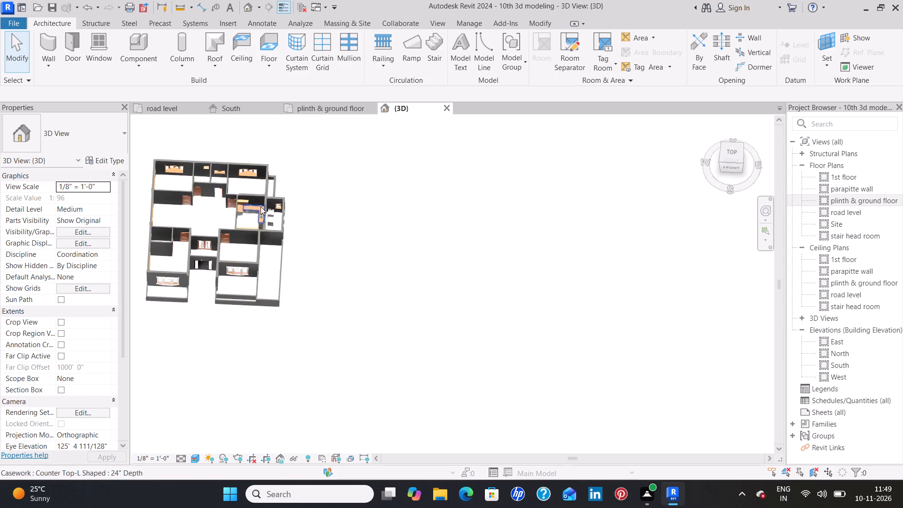
scroll(261, 206, up, 4)
middle_drag(404, 202, 516, 196)
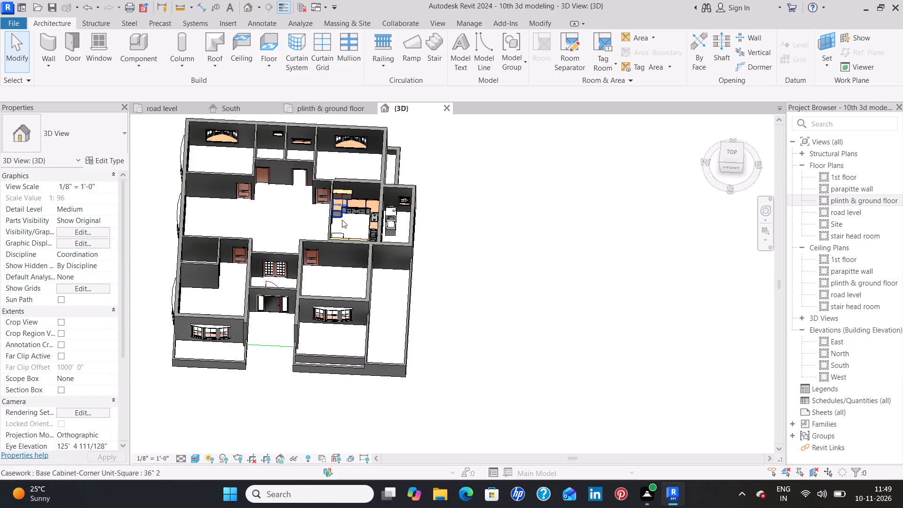
scroll(342, 220, up, 9)
shift+middle_drag(355, 209, 363, 153)
middle_drag(348, 244, 351, 219)
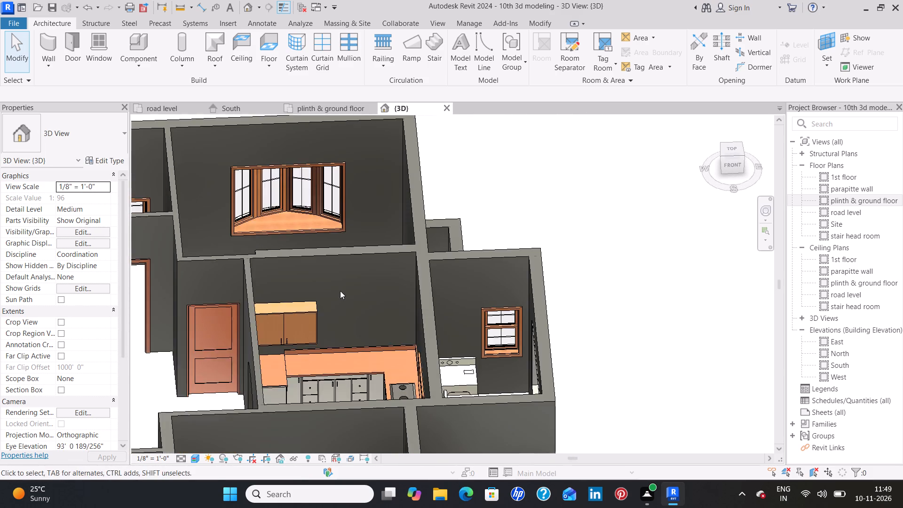
middle_drag(341, 290, 420, 221)
scroll(383, 234, up, 3)
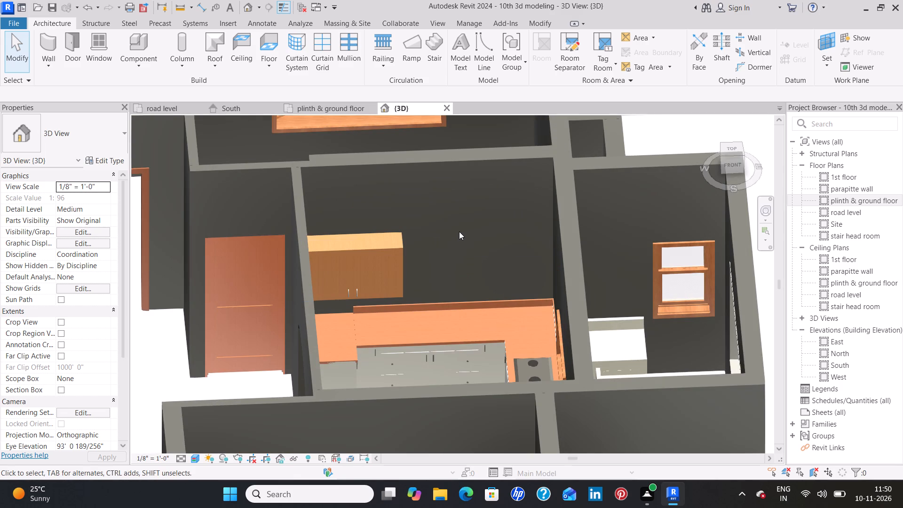
scroll(489, 226, down, 5)
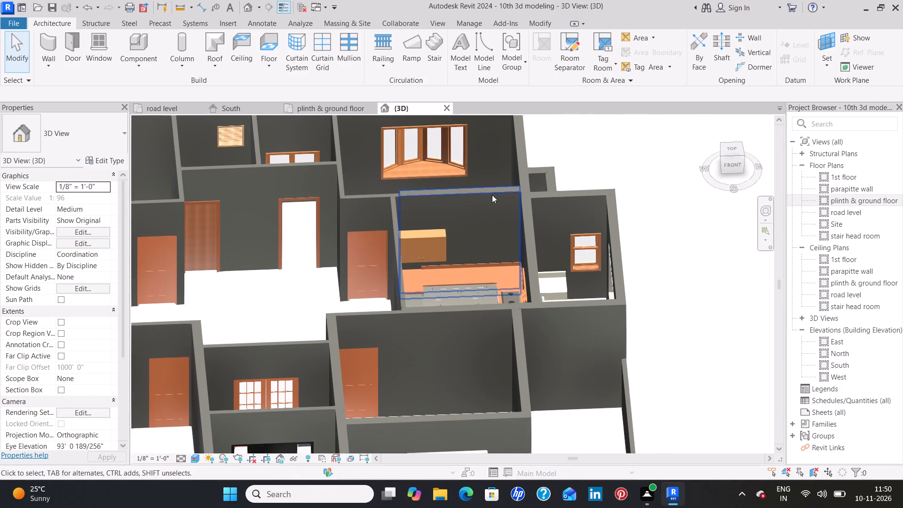
In the plinth & ground floor plan, place another 48" x 30" x 12" Upper Cabinet-Pass-Thru beside the existing one above the L-shaped counter.
click(356, 108)
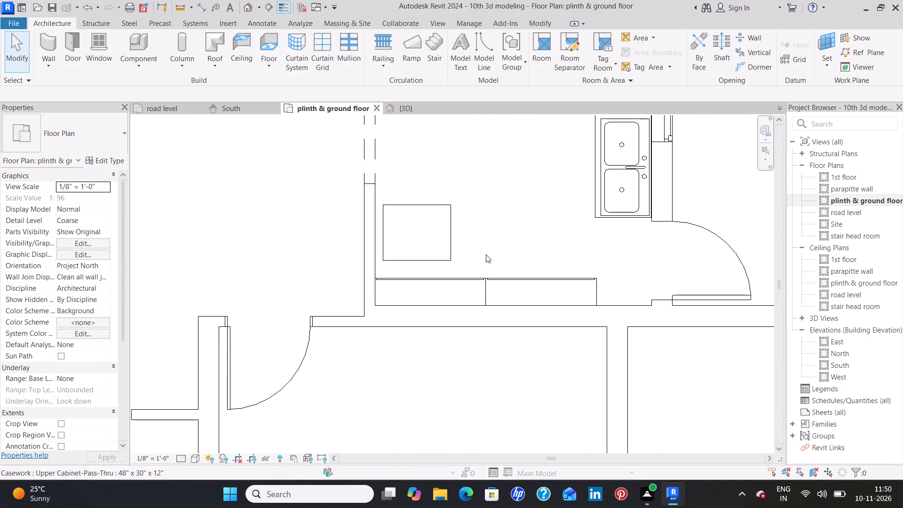
scroll(496, 223, down, 4)
middle_drag(501, 189, 449, 341)
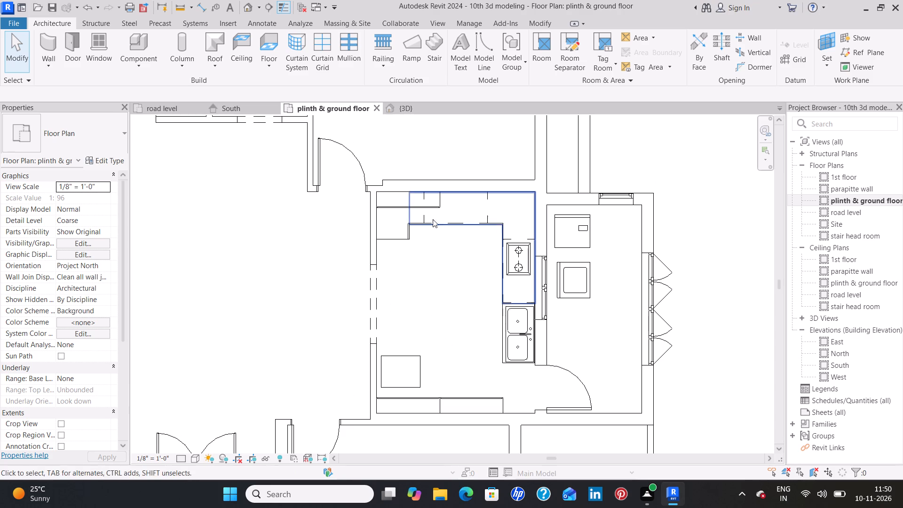
click(435, 203)
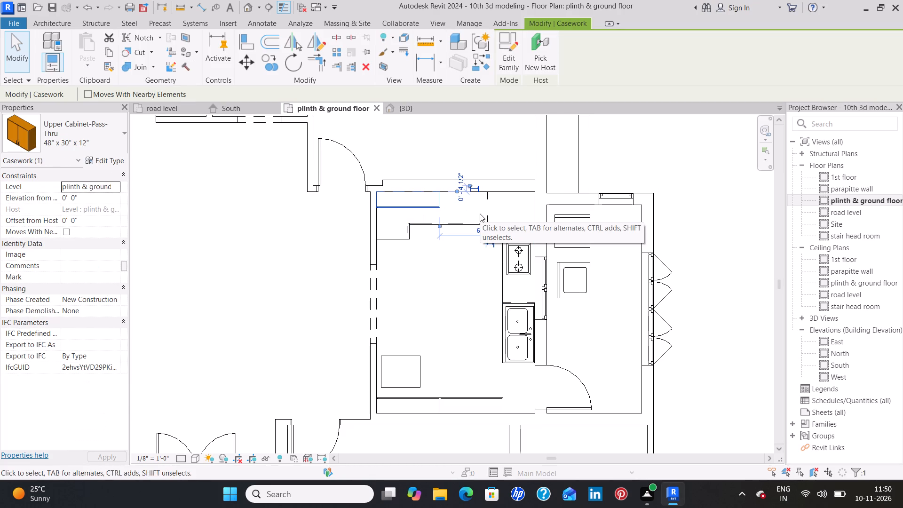
text(cs)
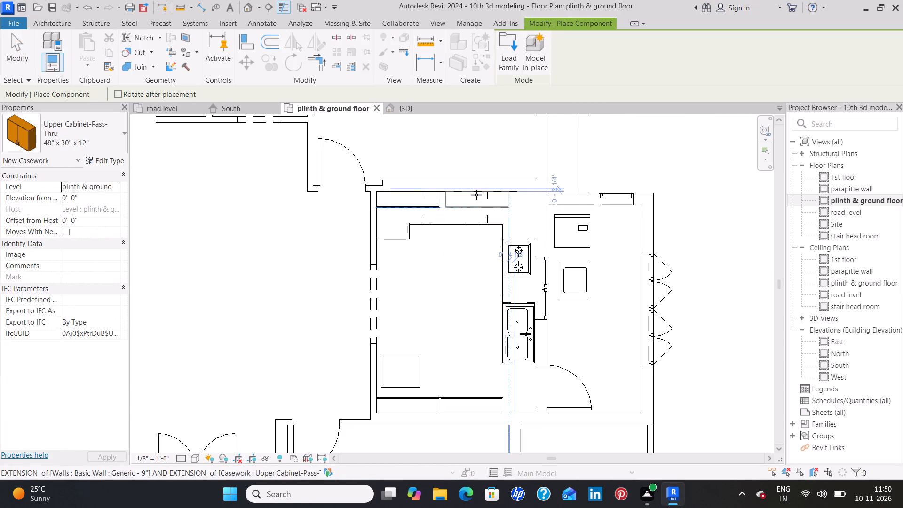
click(472, 197)
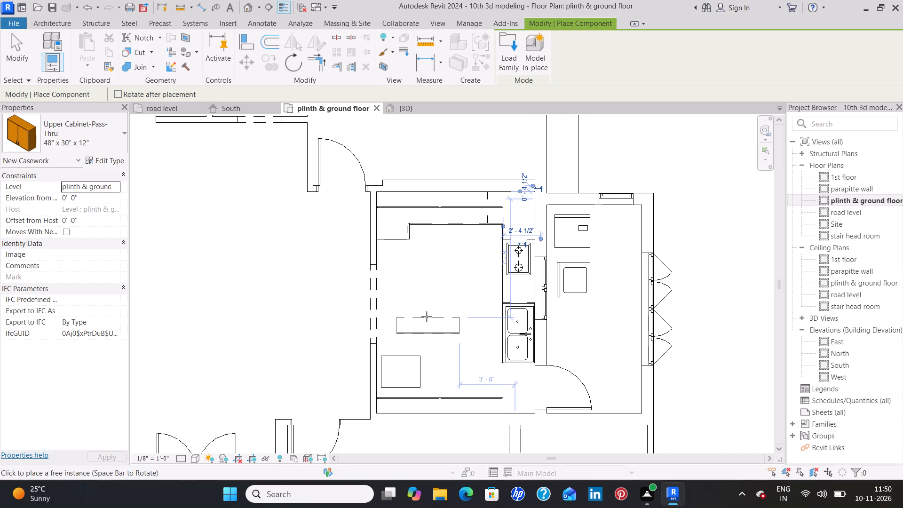
key(Escape)
key(Escape)
Nudge the kitchen's 30" x 24" built-in refrigerator slightly closer to the two upper cabinets behind it.
scroll(412, 305, down, 1)
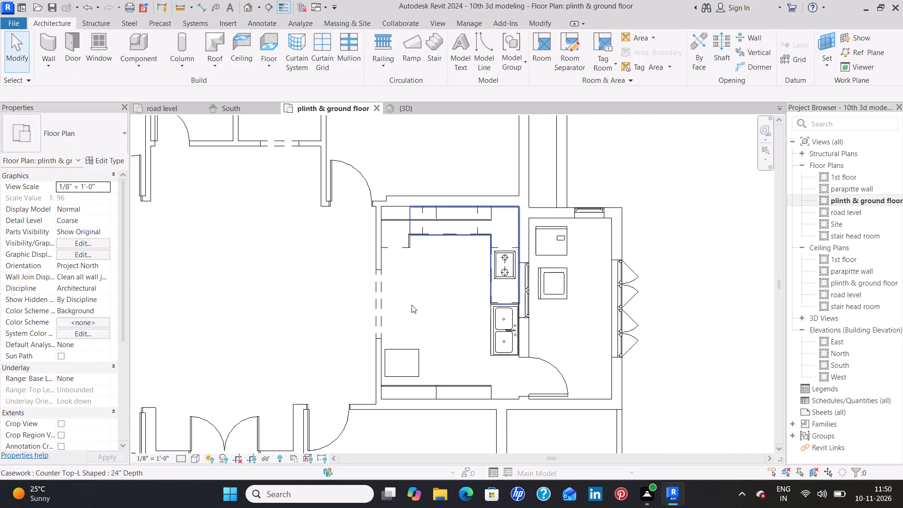
scroll(412, 305, down, 2)
middle_drag(423, 315, 509, 244)
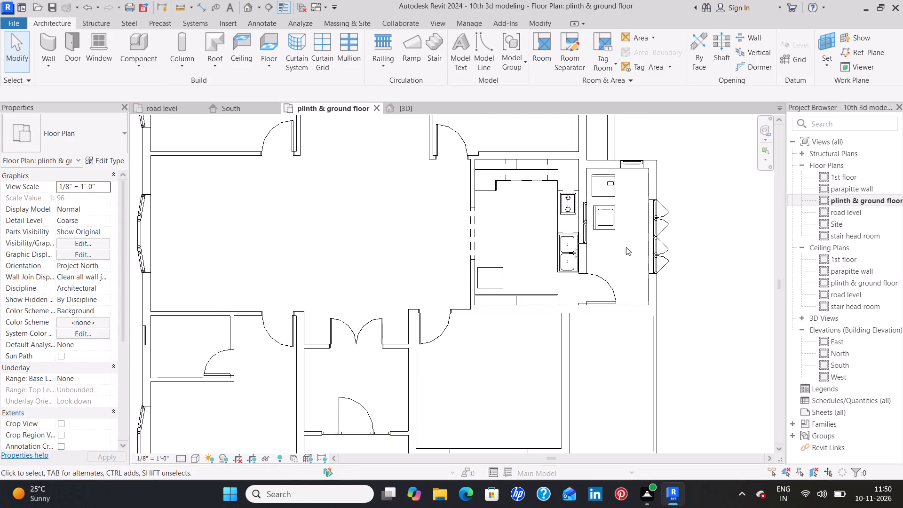
middle_drag(626, 247, 604, 258)
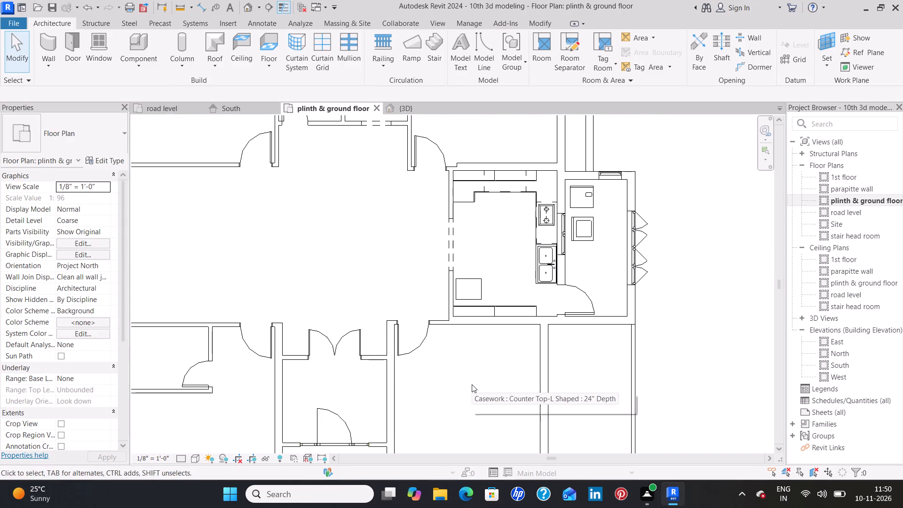
middle_drag(472, 384, 527, 341)
scroll(527, 262, up, 4)
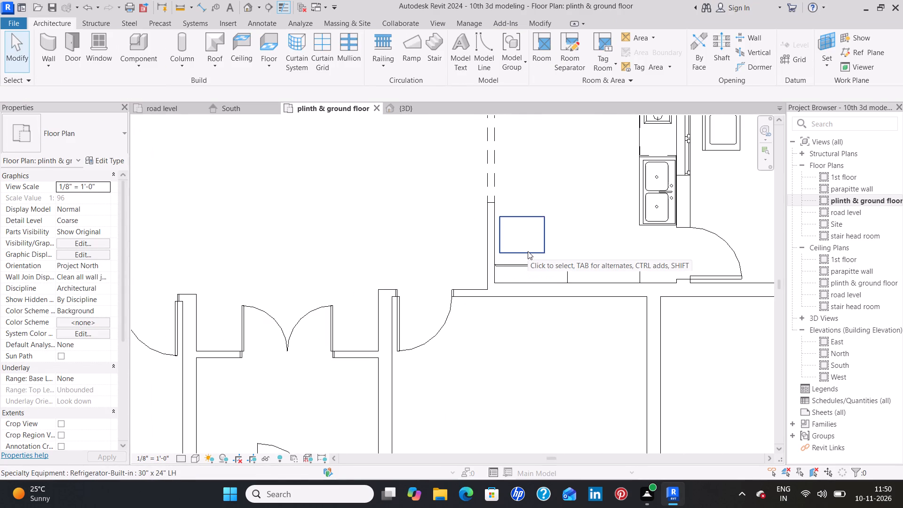
click(528, 251)
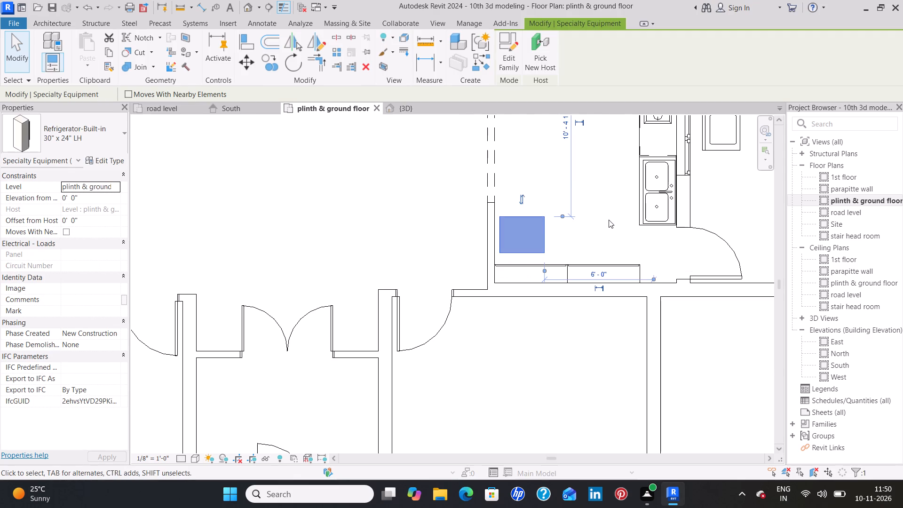
key(Down)
key(Down)
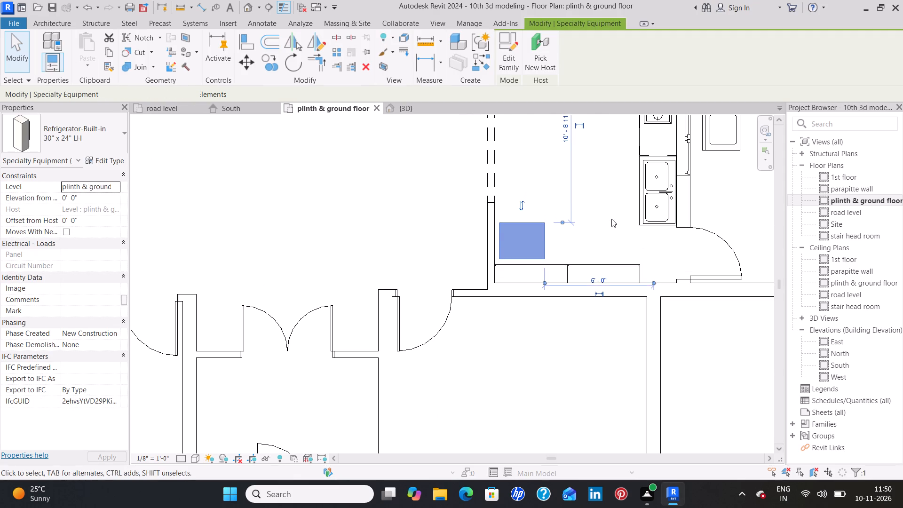
key(Up)
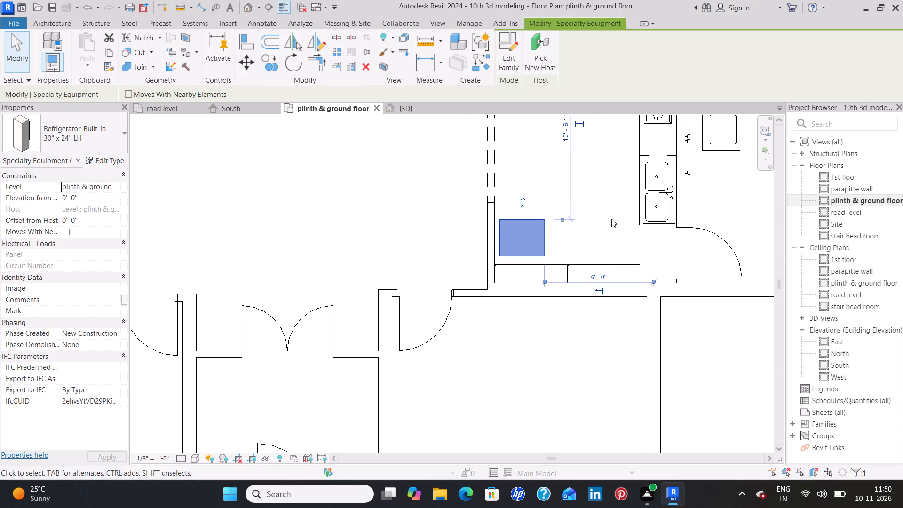
click(611, 219)
Examine the whole ground floor layout alongside the reference plan image to see which rooms still need furnishing.
scroll(611, 219, down, 4)
middle_drag(594, 180, 588, 206)
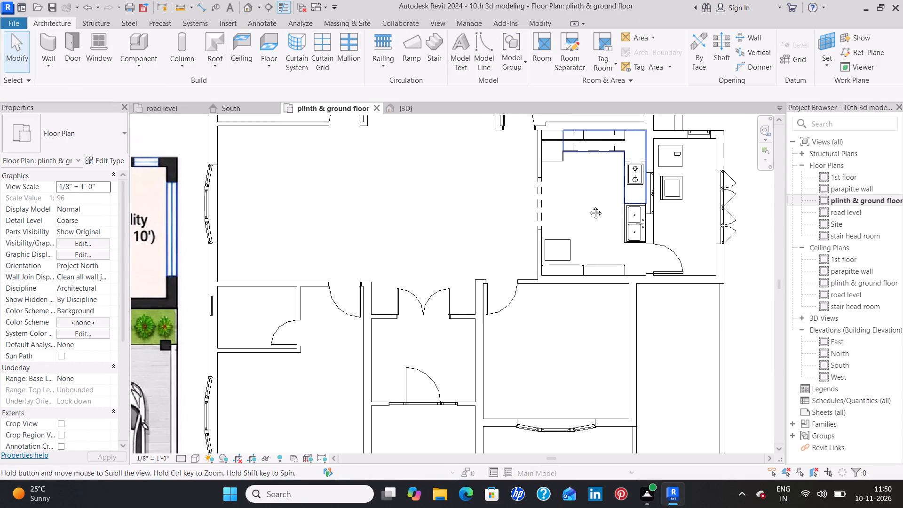
middle_drag(588, 206, 576, 222)
middle_drag(419, 239, 493, 176)
scroll(496, 162, down, 3)
middle_drag(496, 162, 486, 260)
scroll(485, 261, down, 1)
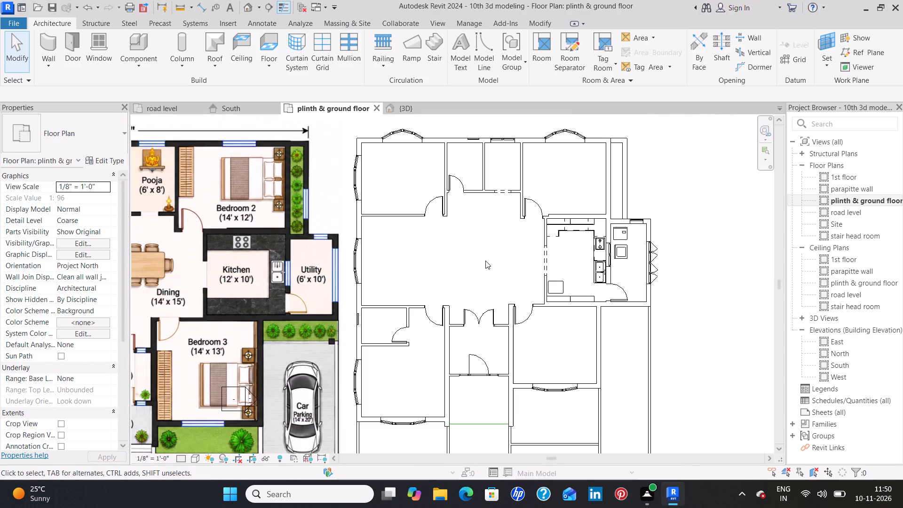
middle_drag(555, 178, 536, 185)
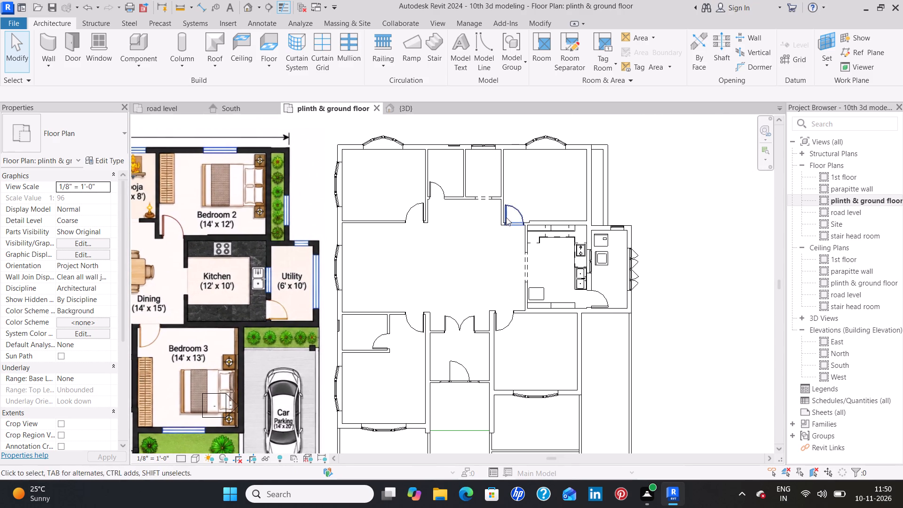
middle_drag(457, 400, 491, 225)
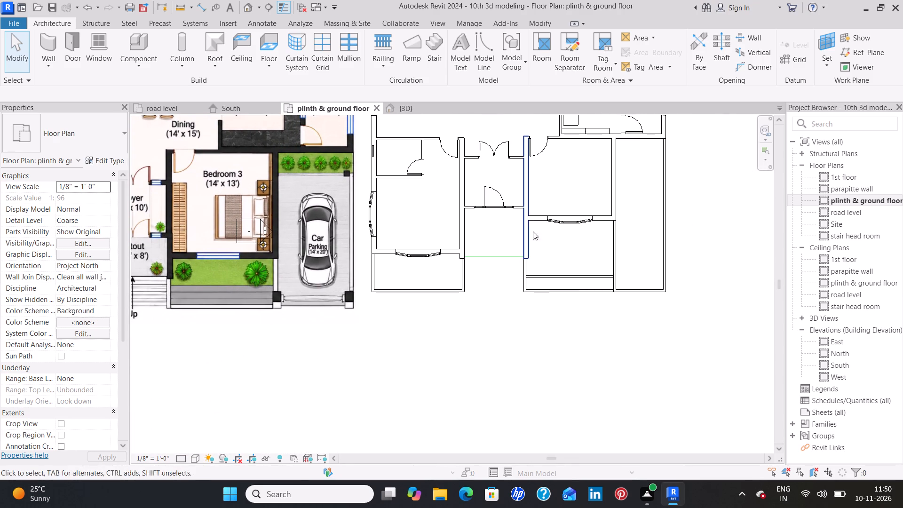
middle_drag(592, 244, 564, 259)
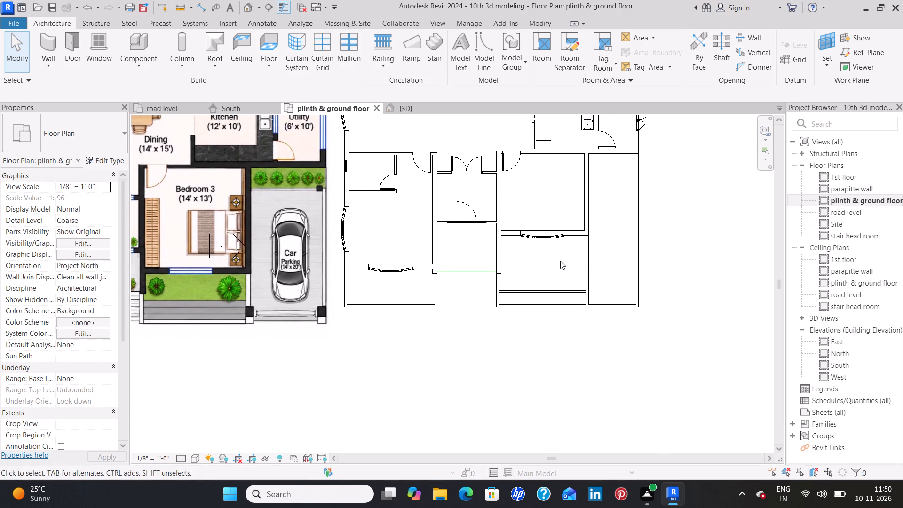
middle_drag(451, 127, 420, 241)
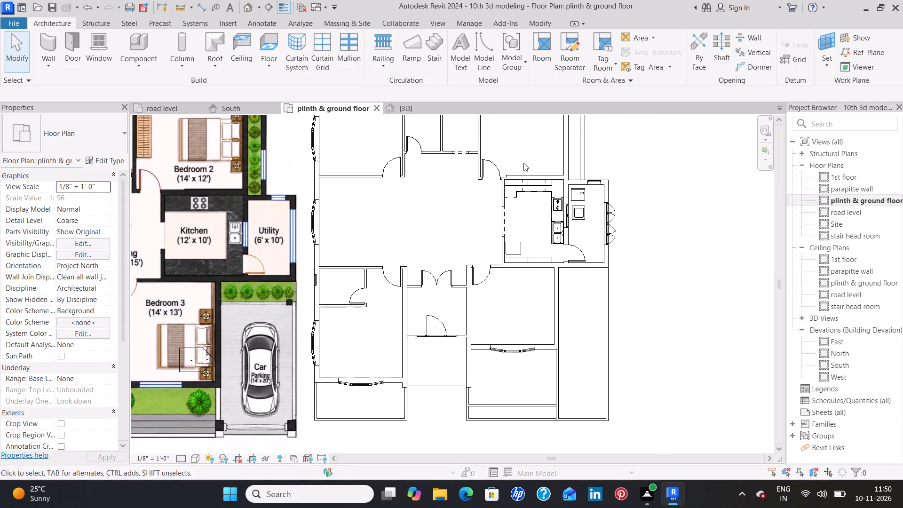
middle_drag(523, 163, 477, 238)
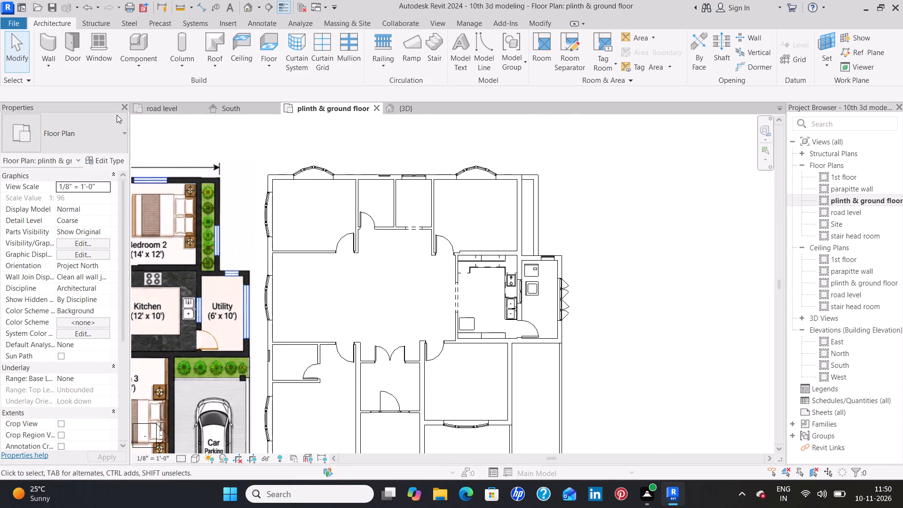
Start loading a component family and look through the Domestic, Classroom-Library, Food Service and Lab folders of Specialty Equipment for suitable furnishings.
click(142, 42)
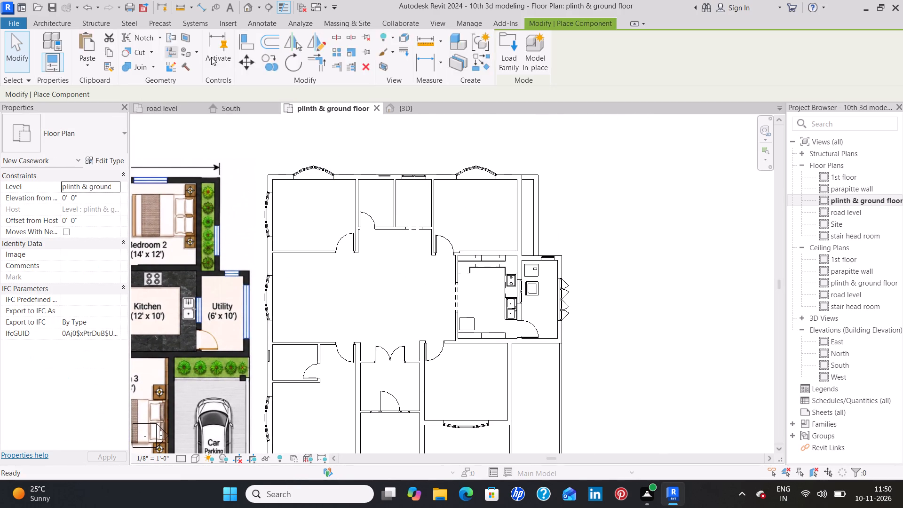
click(502, 60)
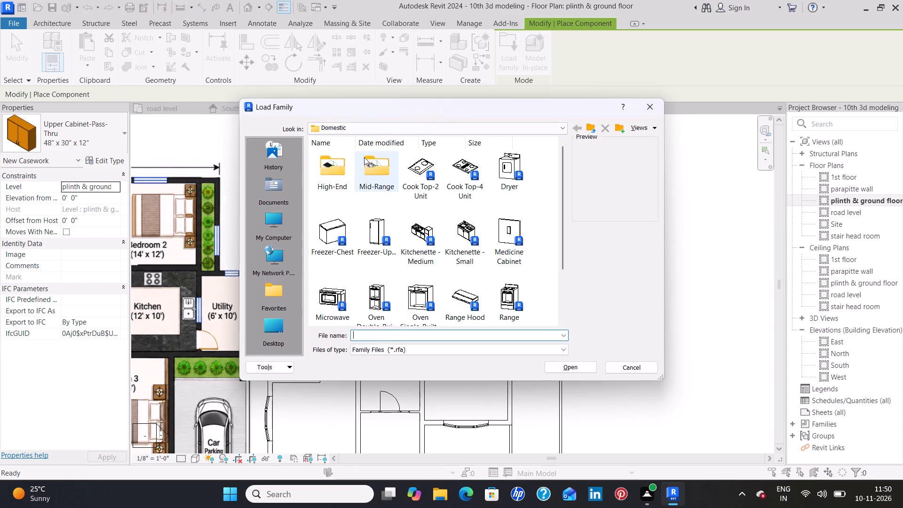
scroll(381, 191, down, 2)
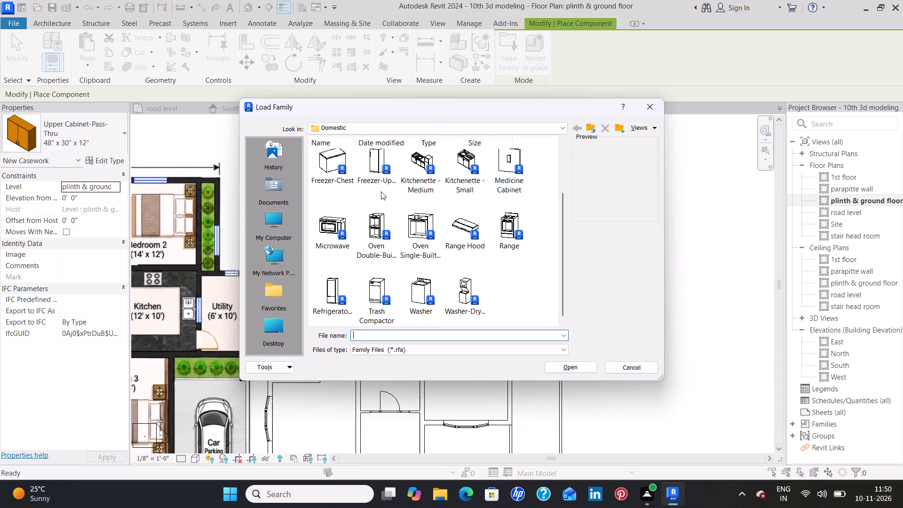
click(594, 127)
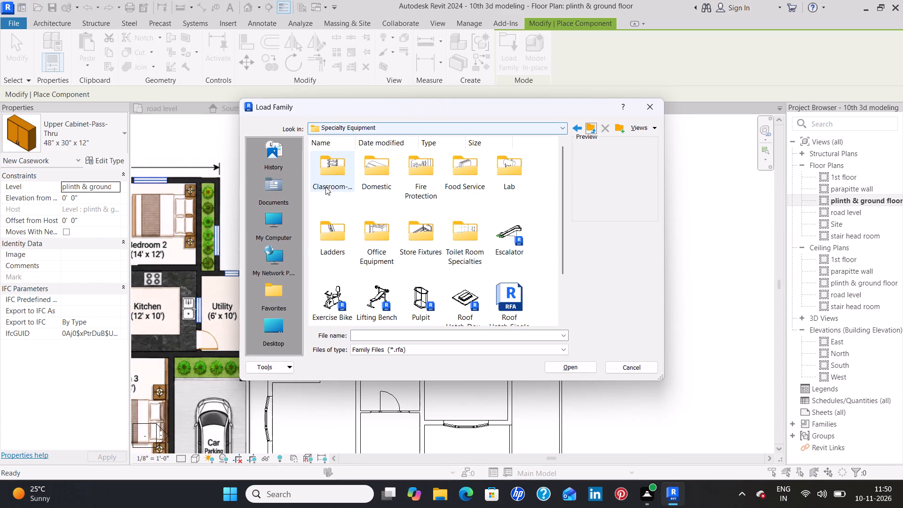
double_click(320, 174)
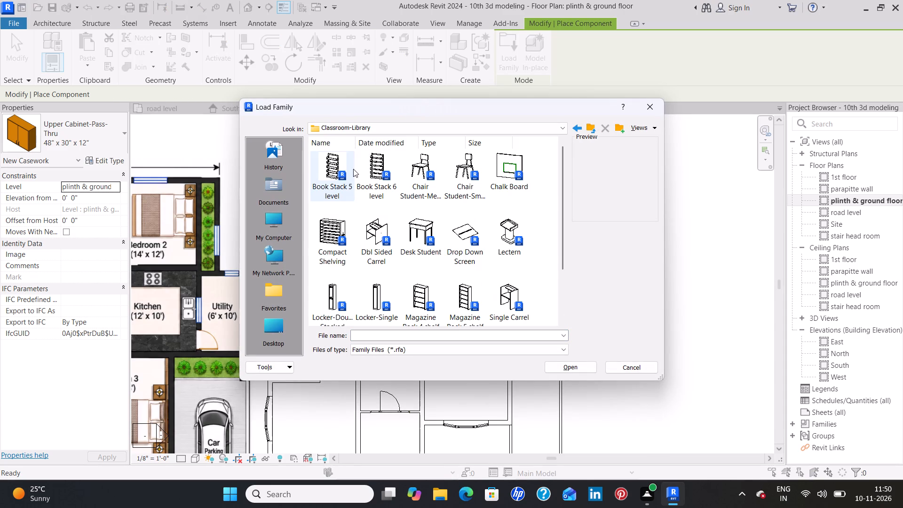
scroll(369, 169, down, 4)
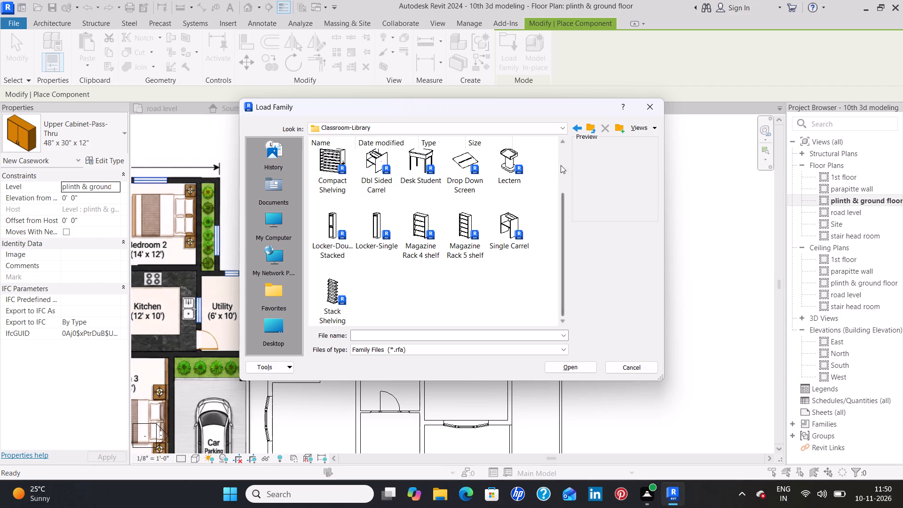
click(590, 128)
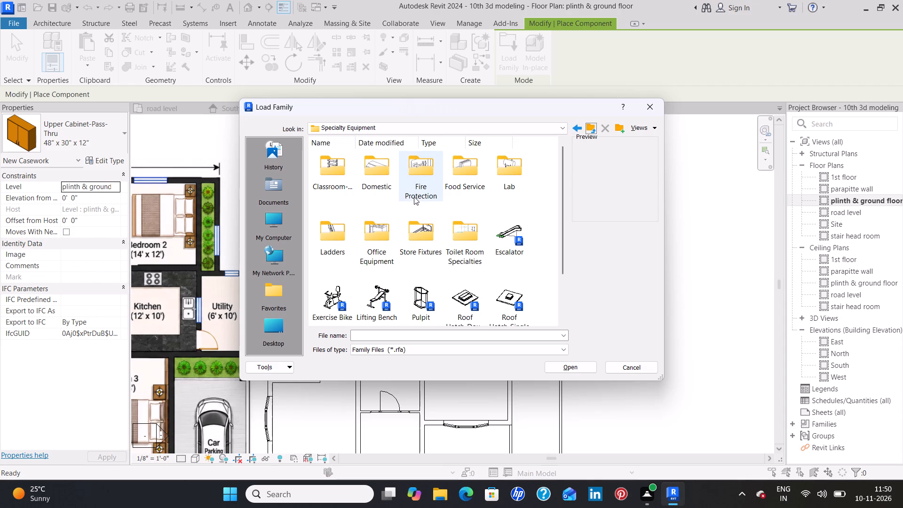
double_click(471, 173)
scroll(465, 175, down, 1)
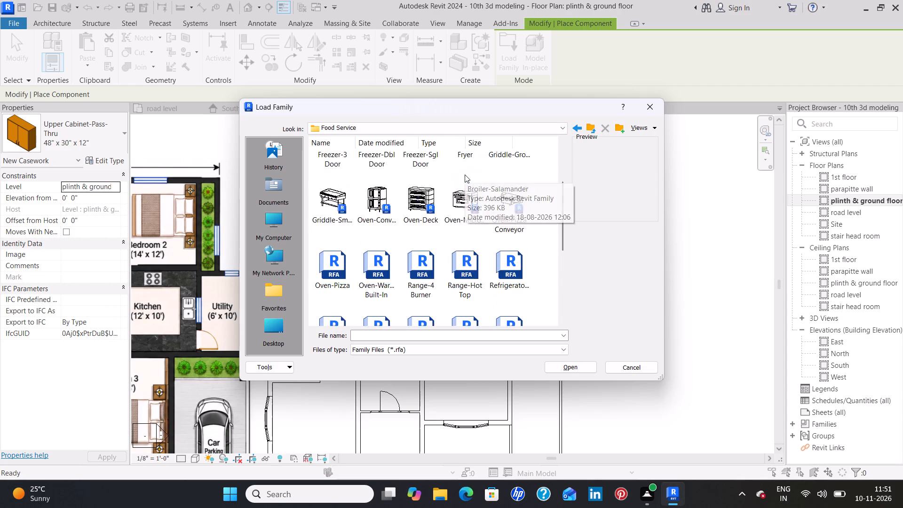
scroll(465, 175, down, 4)
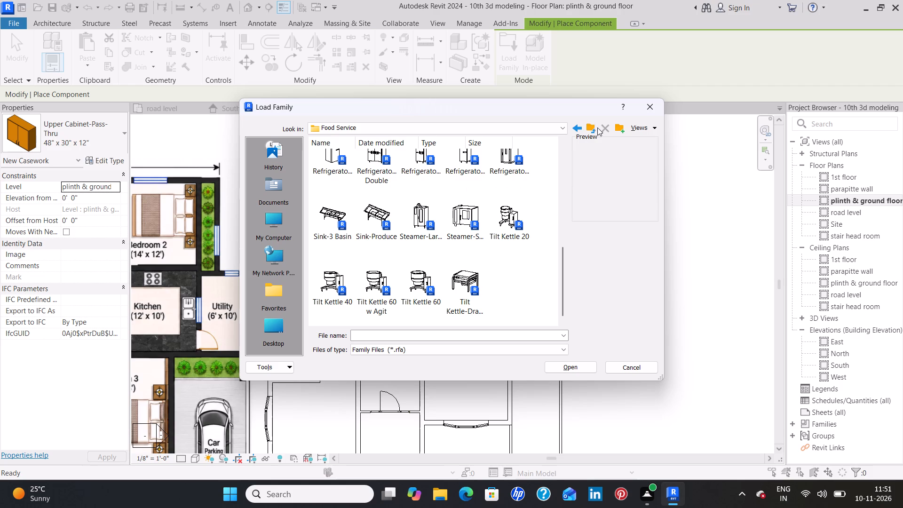
click(592, 125)
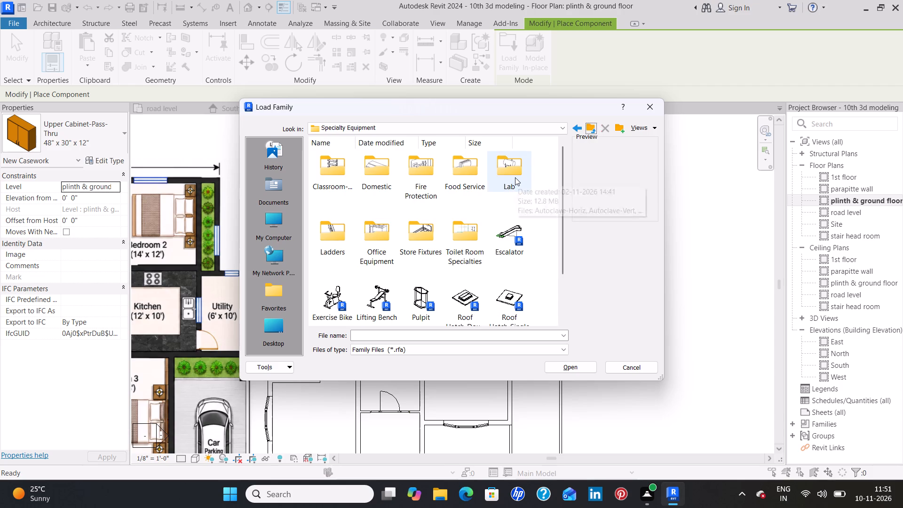
double_click(515, 177)
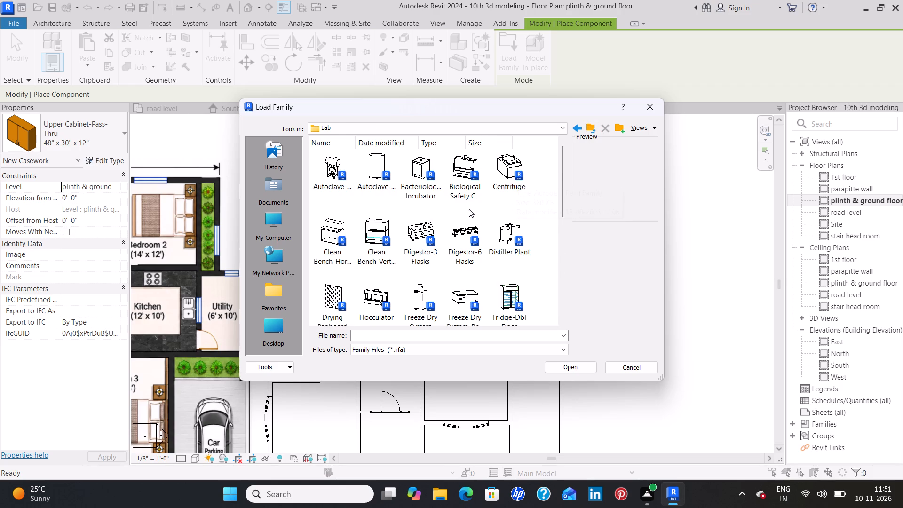
scroll(469, 209, down, 5)
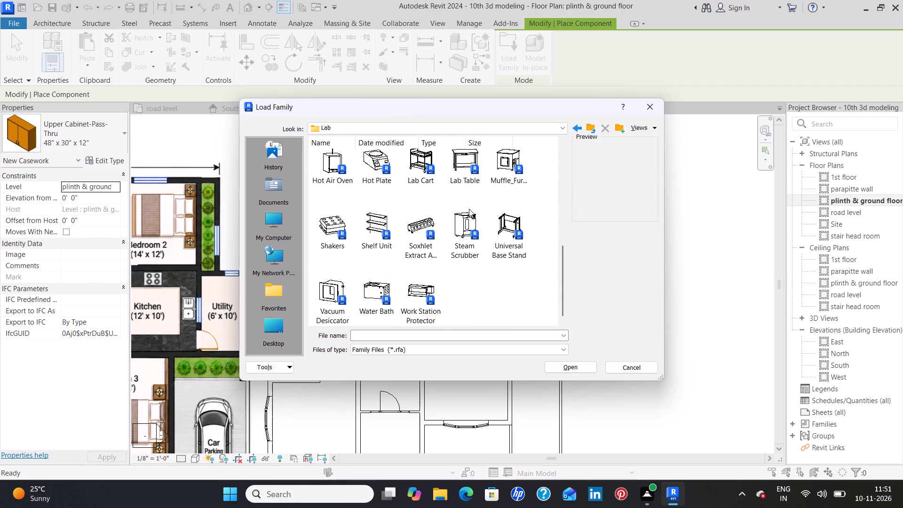
scroll(469, 209, up, 2)
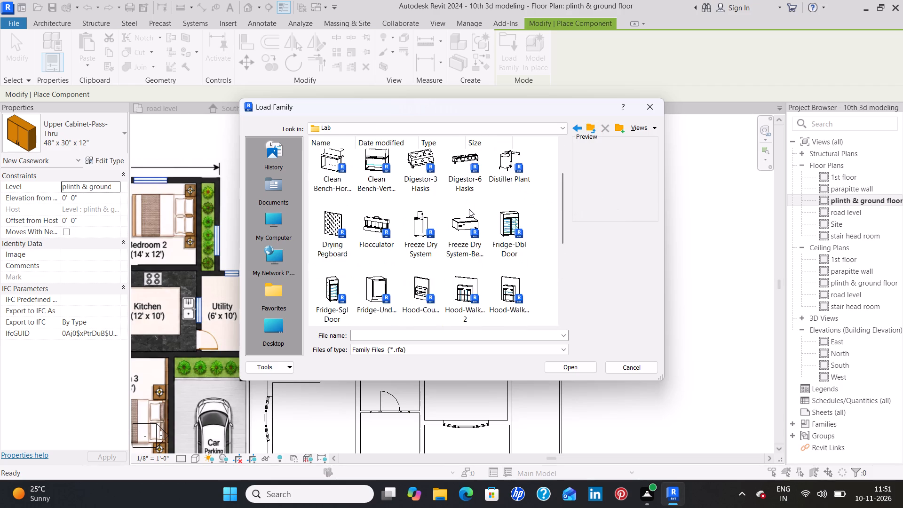
scroll(469, 209, up, 2)
click(591, 126)
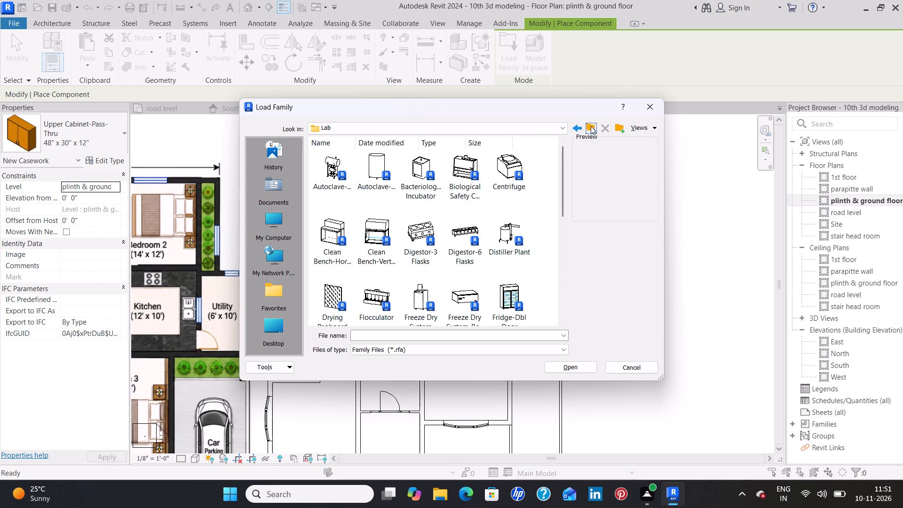
Look through the Ladders, Office Equipment, Store Fixtures and Toilet Room Specialties folders and the remaining Specialty Equipment families for suitable furnishings.
double_click(328, 236)
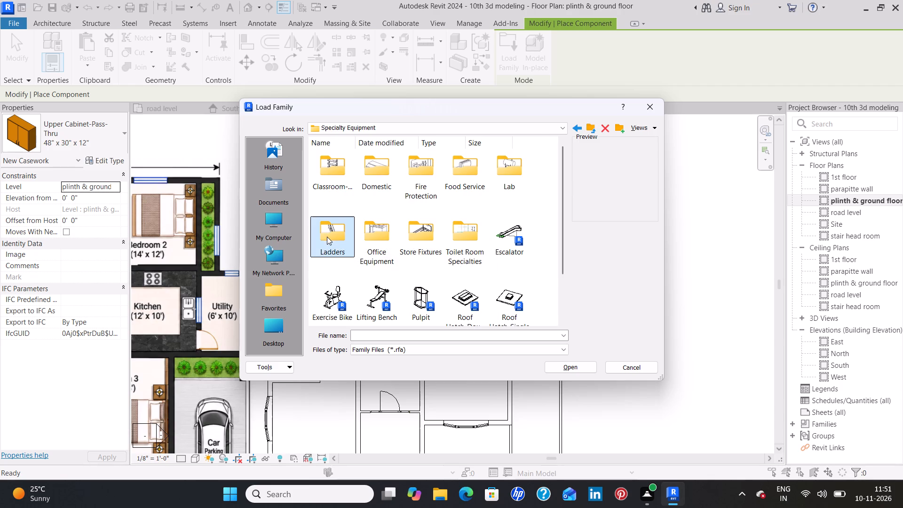
double_click(324, 241)
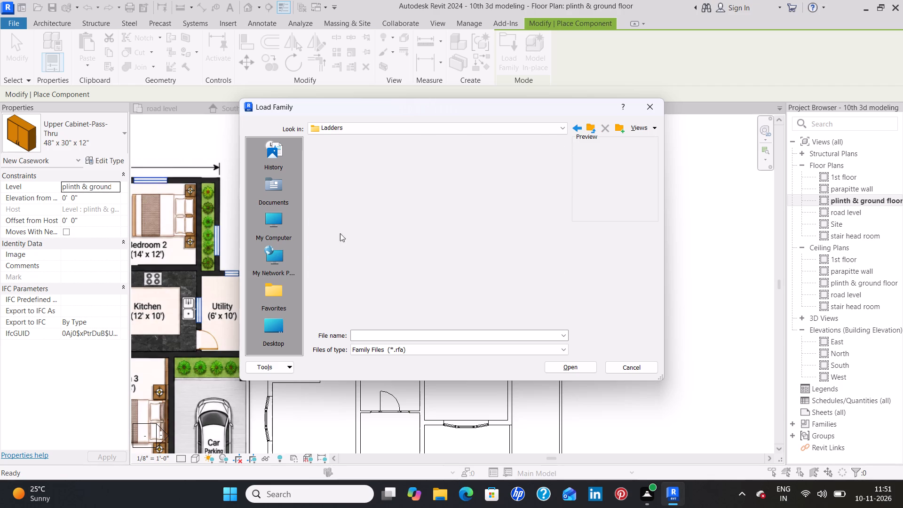
click(587, 126)
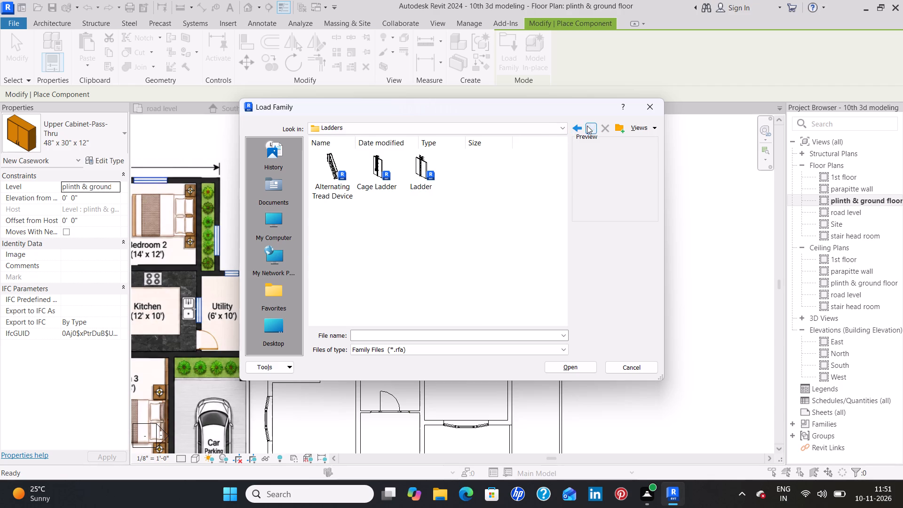
double_click(379, 243)
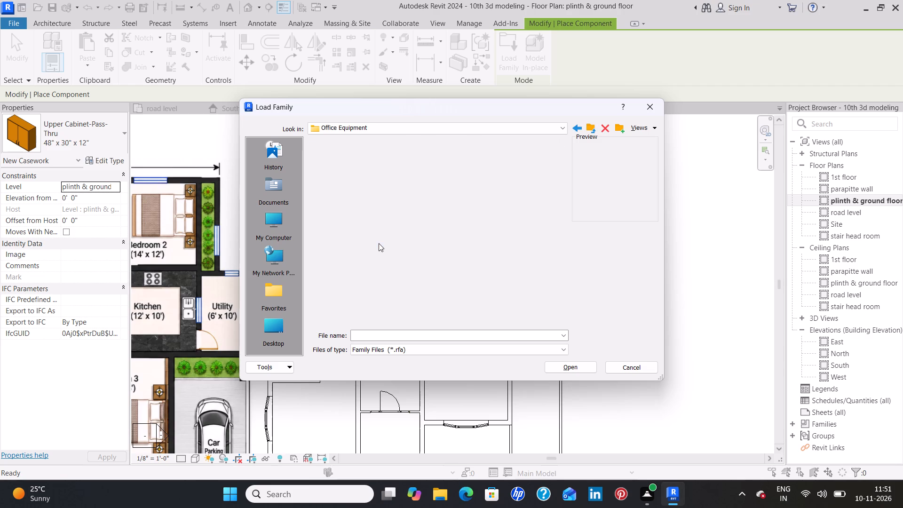
click(590, 127)
double_click(427, 239)
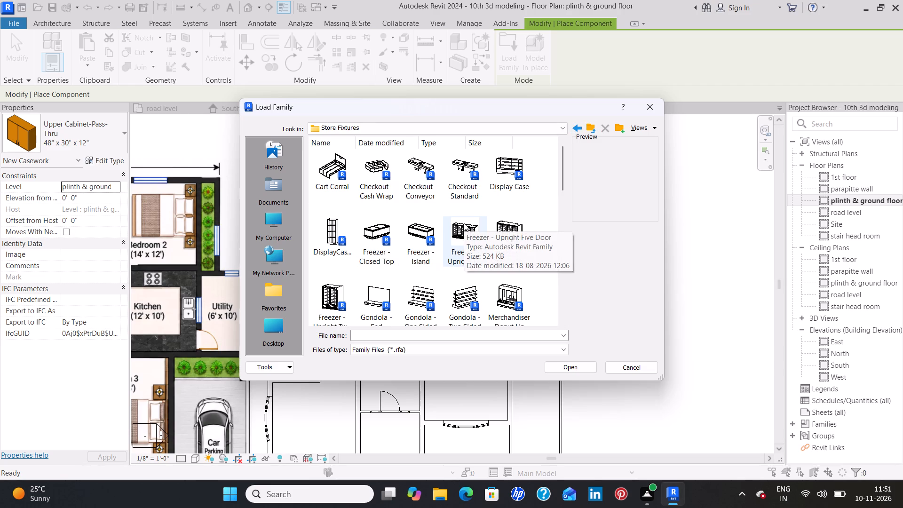
scroll(462, 223, down, 1)
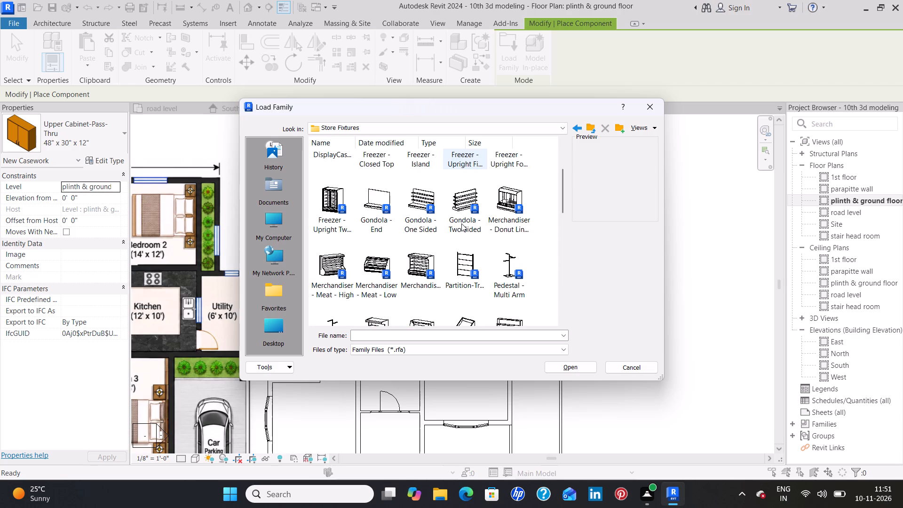
scroll(459, 224, down, 3)
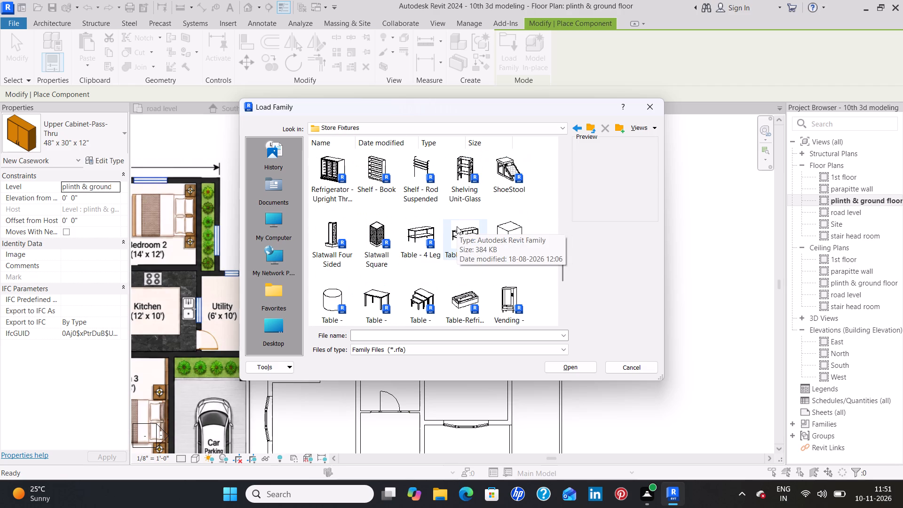
scroll(457, 226, down, 1)
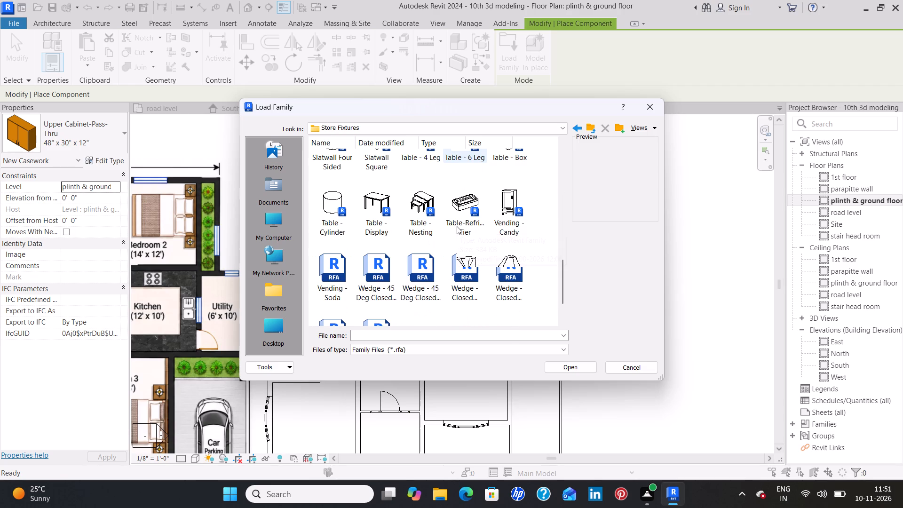
scroll(457, 226, down, 1)
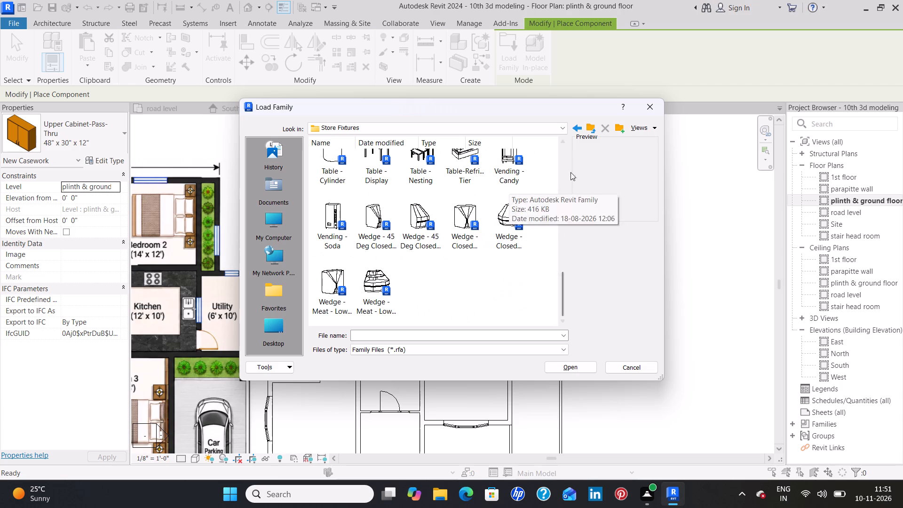
click(593, 127)
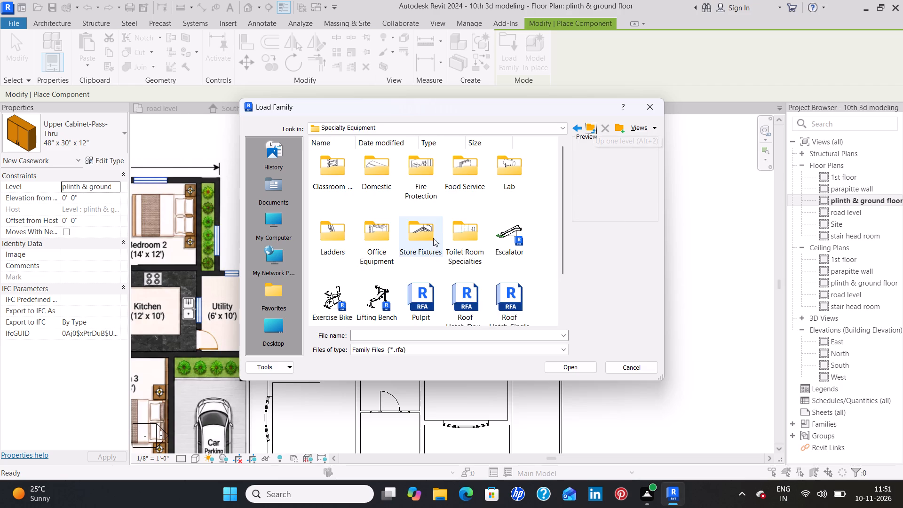
double_click(473, 239)
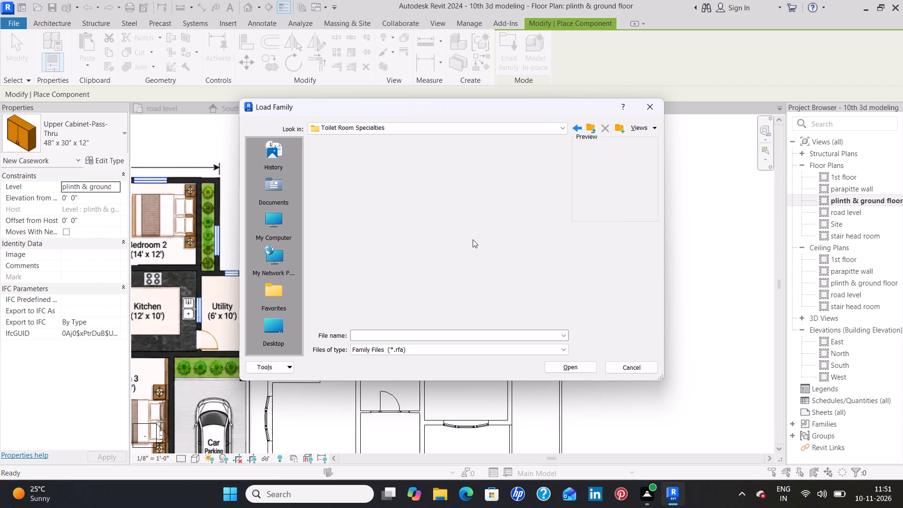
scroll(473, 239, down, 3)
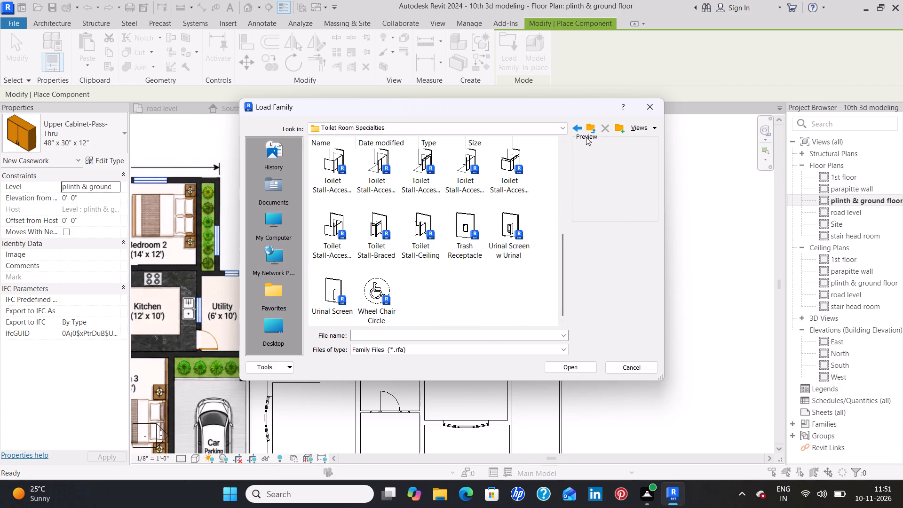
click(592, 127)
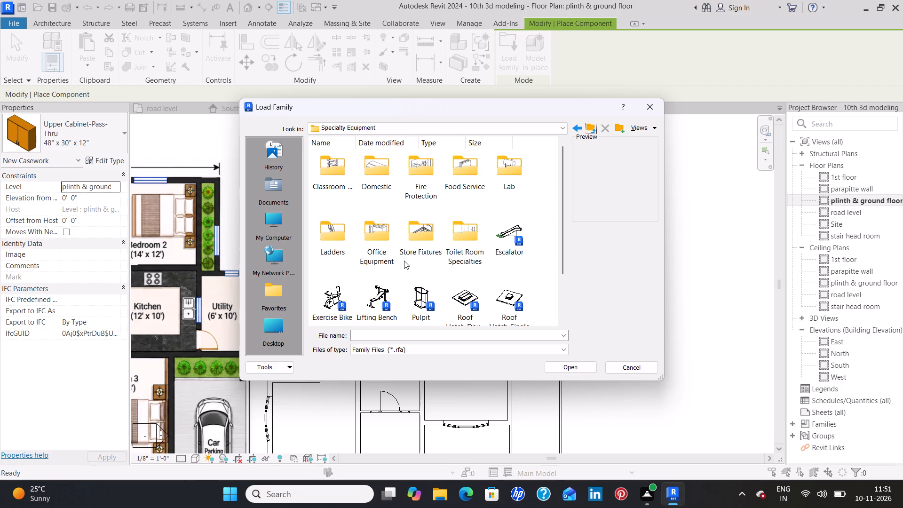
scroll(404, 261, down, 2)
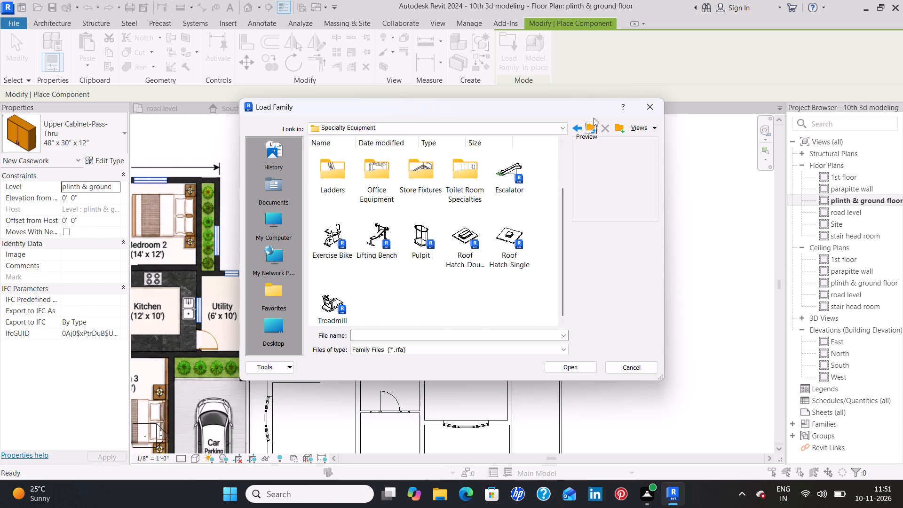
Look past the Entourage families and load the Bed-Box family from the Beds folder of the Furniture library.
click(589, 125)
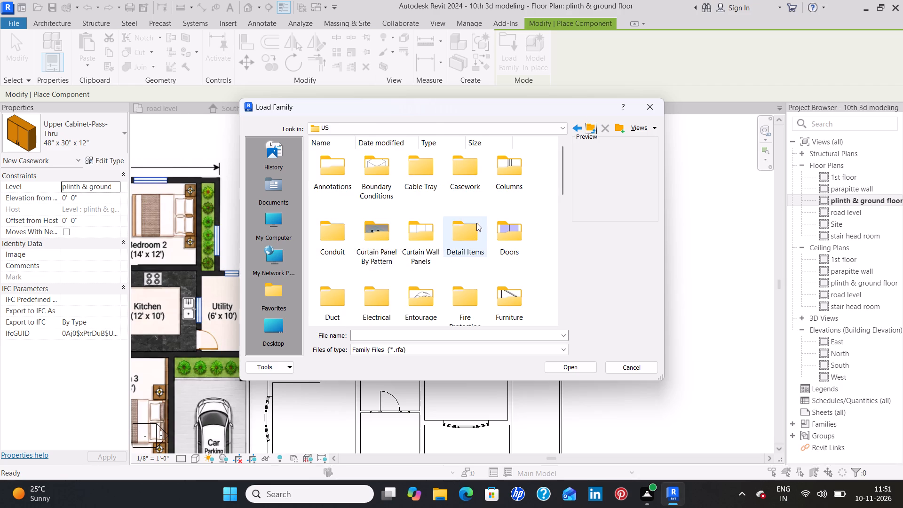
middle_drag(496, 237, 493, 199)
scroll(492, 199, down, 1)
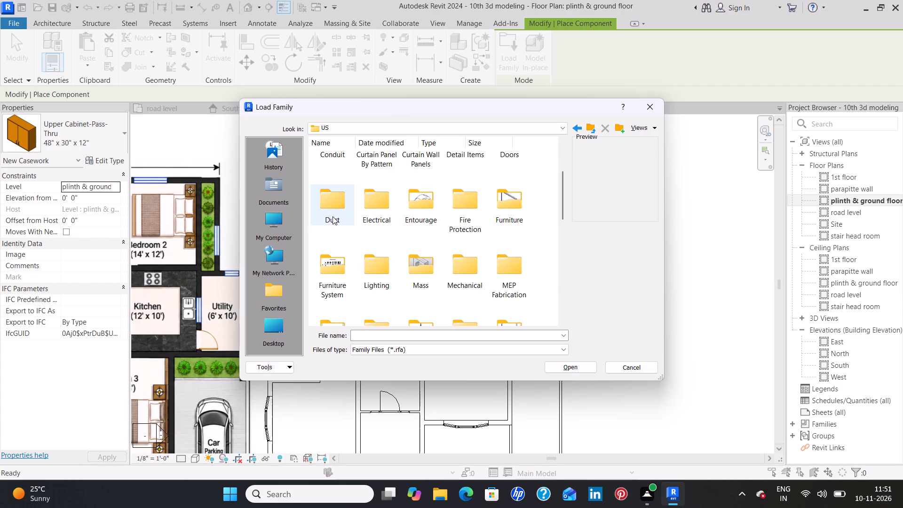
double_click(425, 210)
click(593, 128)
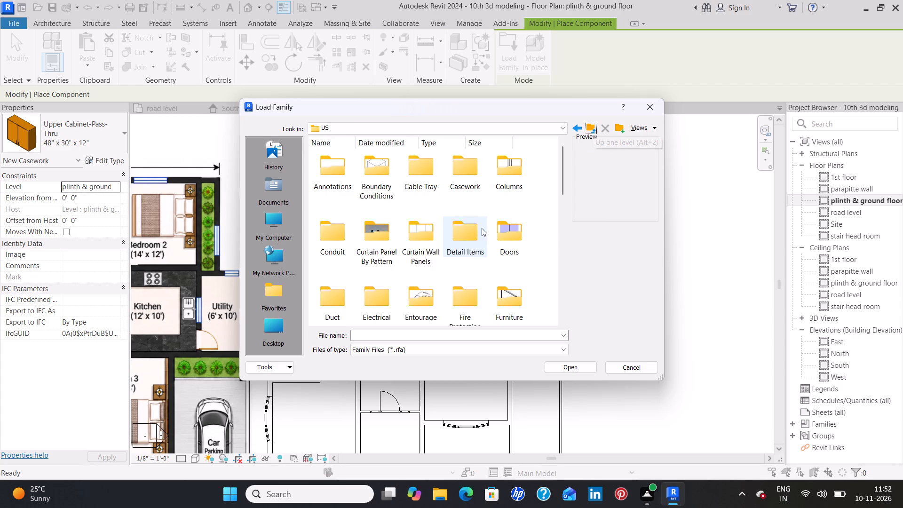
double_click(502, 302)
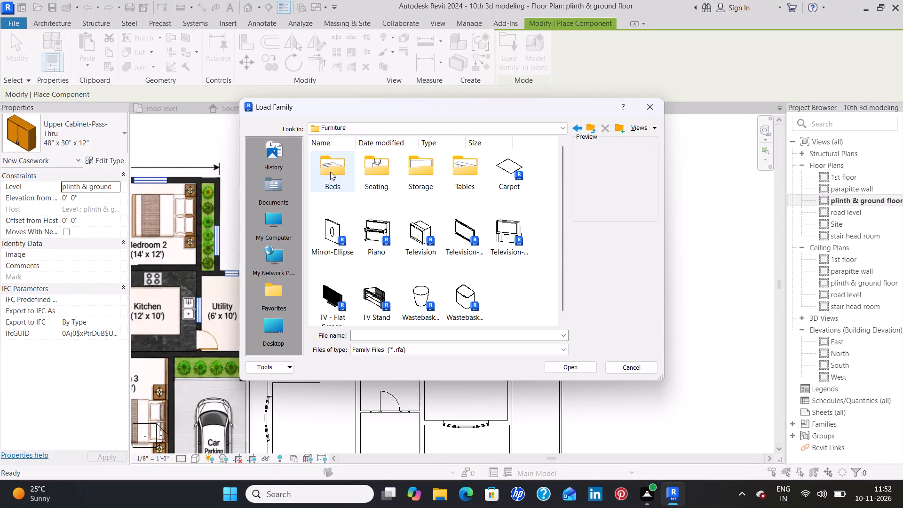
double_click(330, 172)
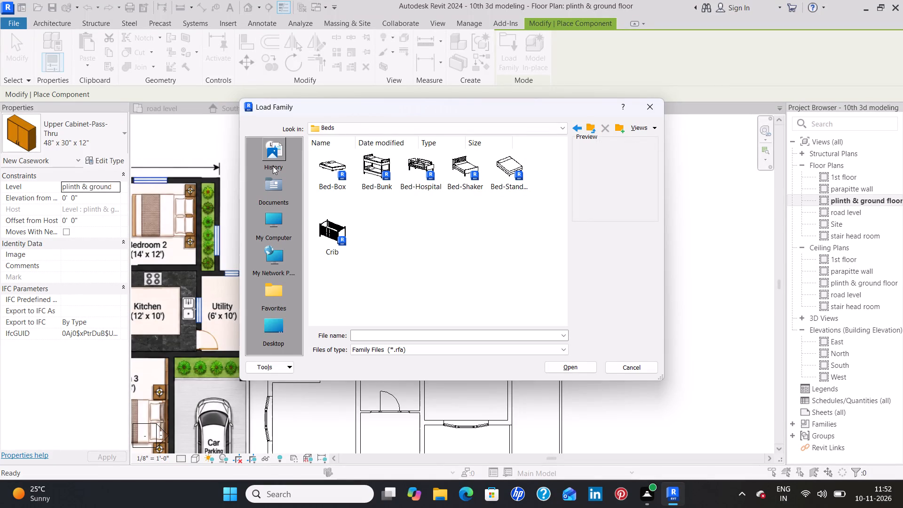
click(333, 165)
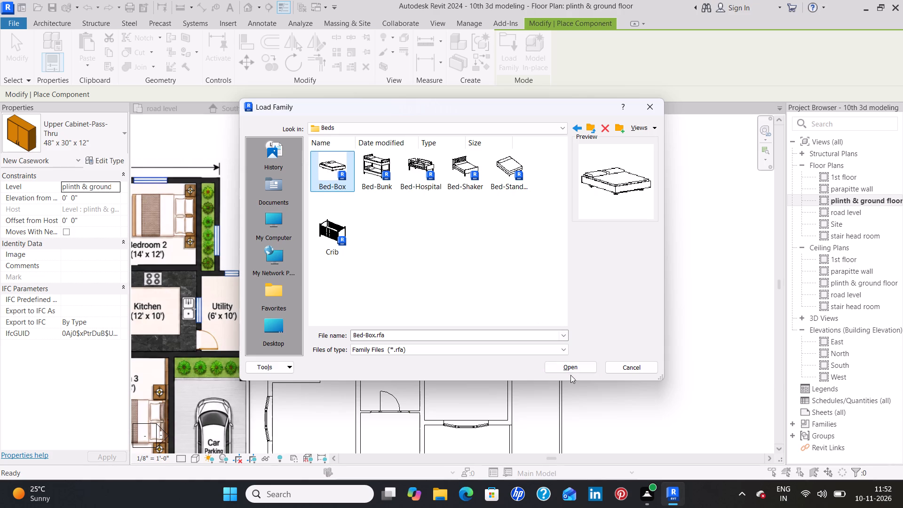
click(571, 363)
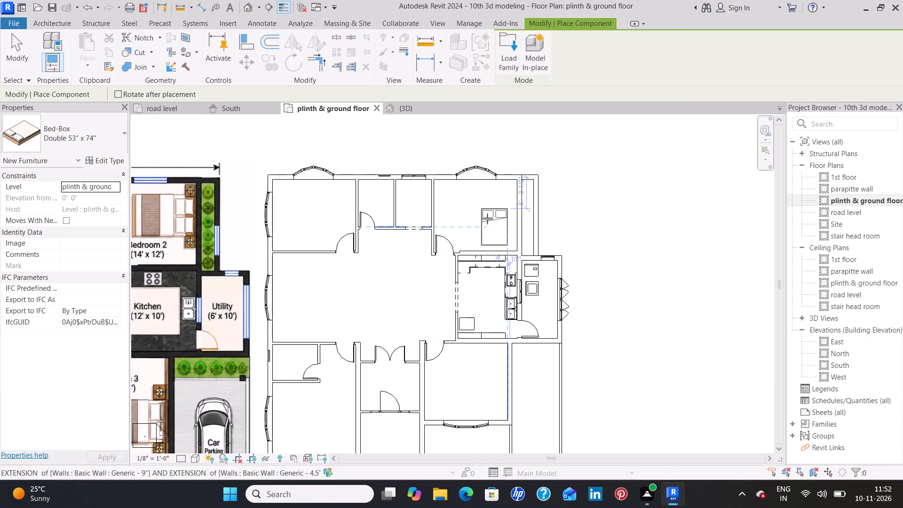
Place a Bed-Box Double 53" x 74" in Bedroom 2, headboard facing the planter-side wall, about 5'-4" from the kitchen-side wall.
key(space)
key(space)
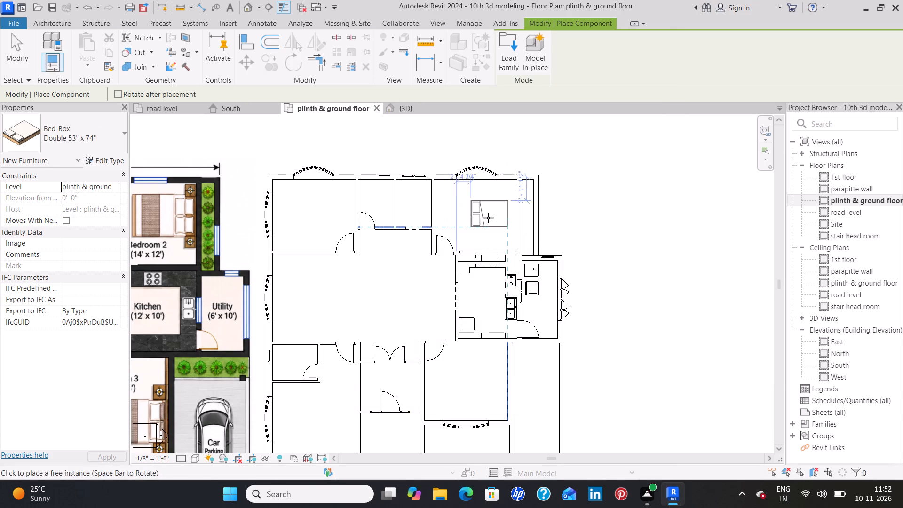
key(space)
key(space)
key(space)
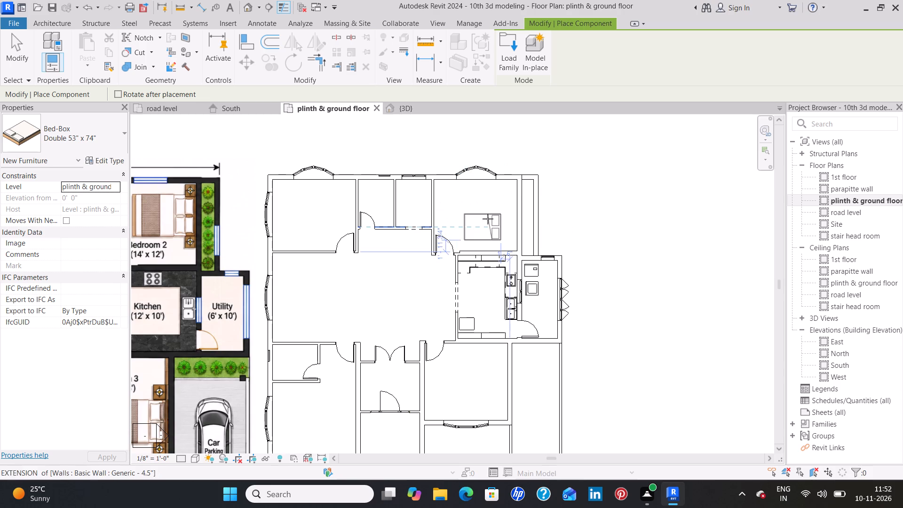
scroll(504, 201, up, 5)
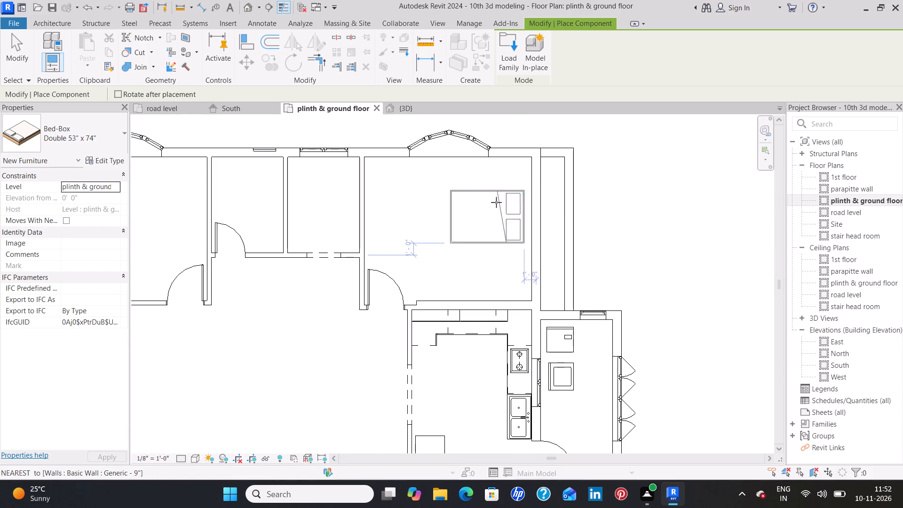
scroll(499, 207, down, 6)
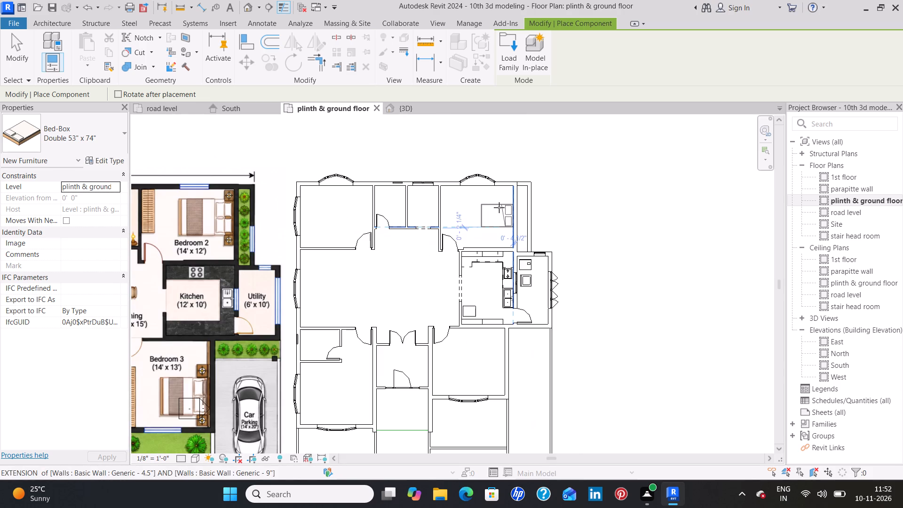
scroll(499, 207, up, 6)
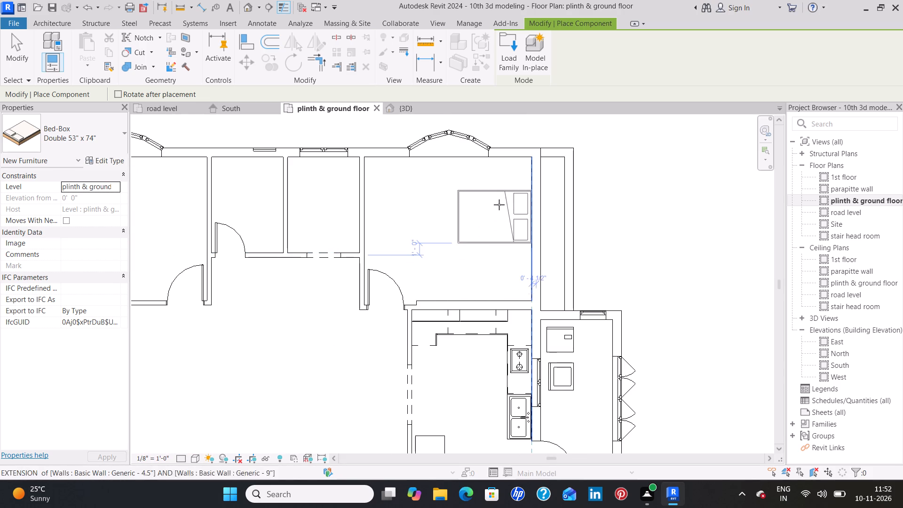
scroll(499, 205, up, 6)
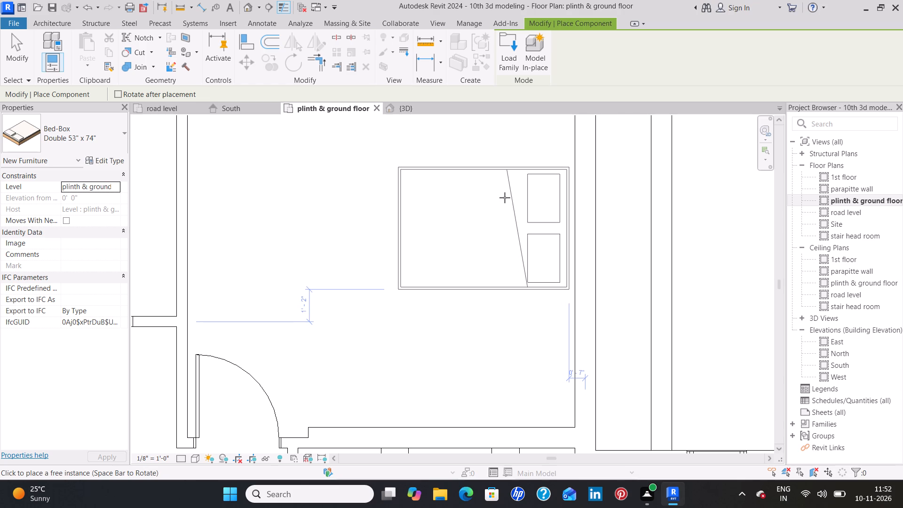
click(505, 198)
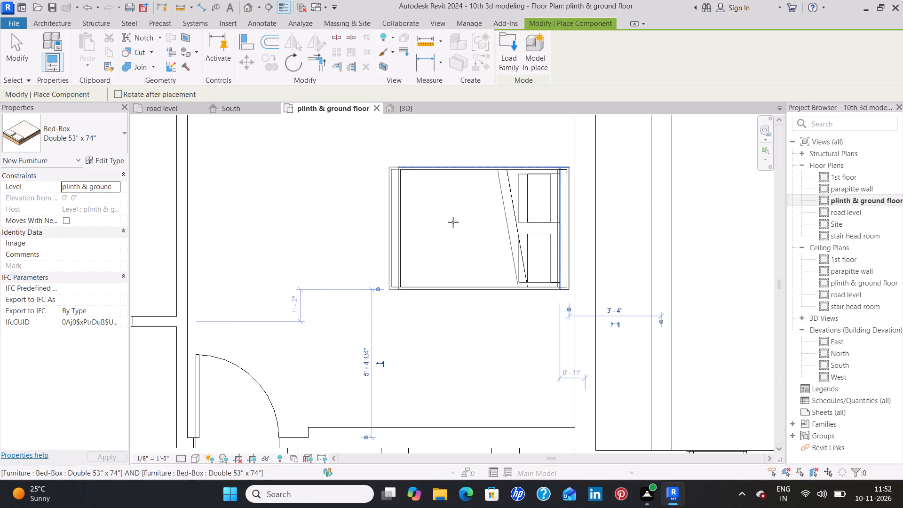
Place another Double 53" x 74" bed in Bedroom 1, headboard towards the outer window wall, about 3'-5" from the upper wall.
scroll(361, 257, down, 8)
scroll(318, 277, down, 3)
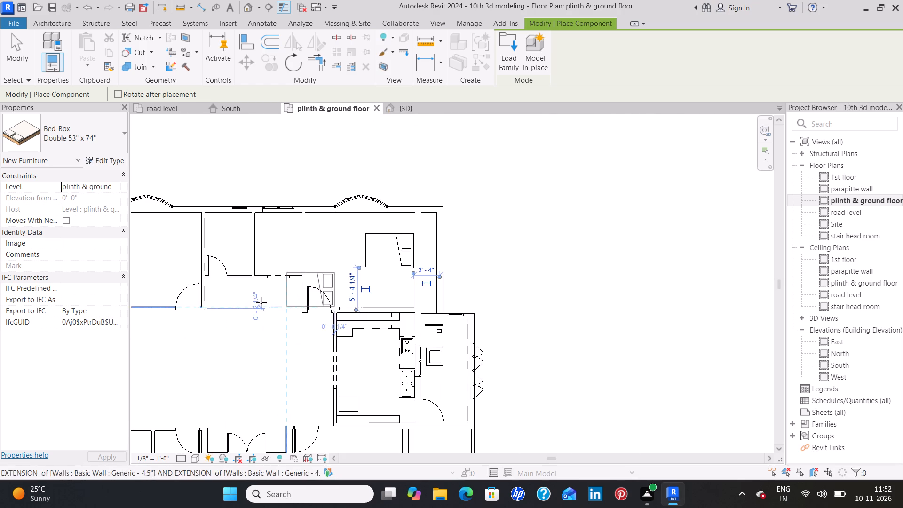
middle_drag(229, 325, 488, 317)
middle_drag(433, 304, 520, 293)
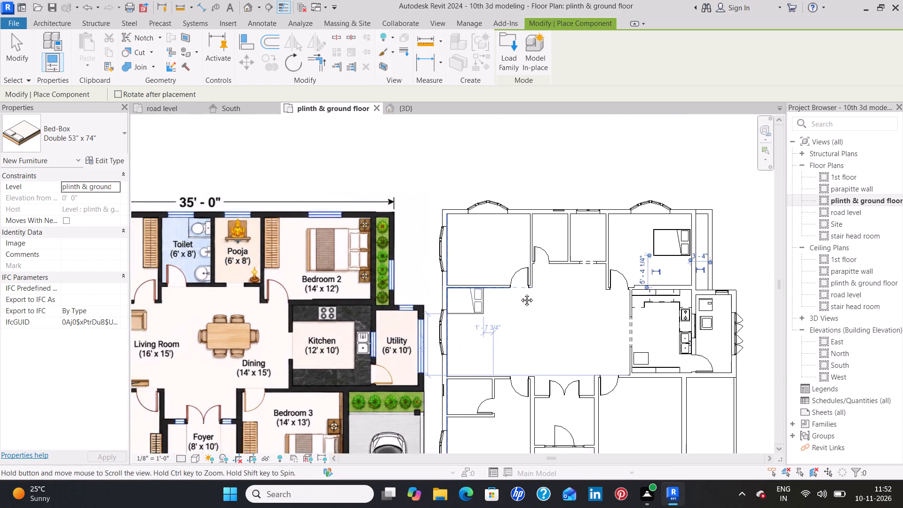
middle_drag(520, 293, 493, 289)
scroll(491, 255, up, 3)
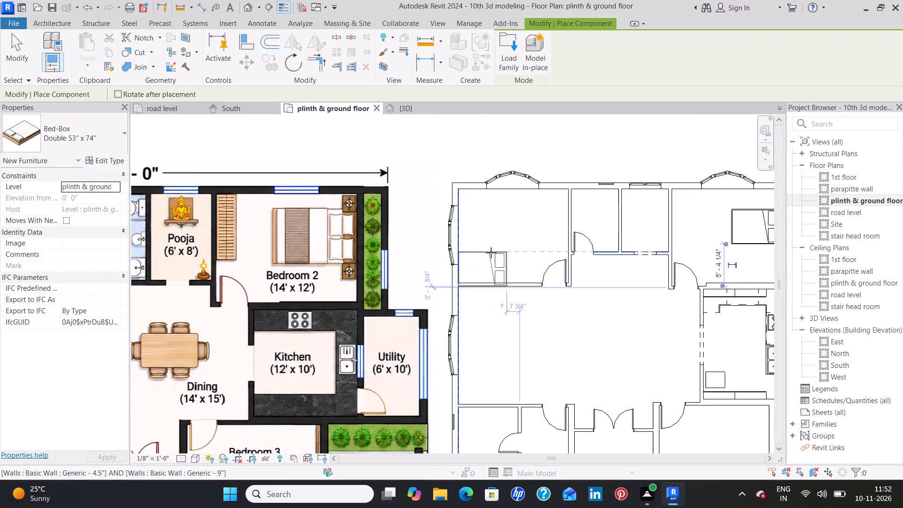
scroll(491, 253, up, 4)
key(space)
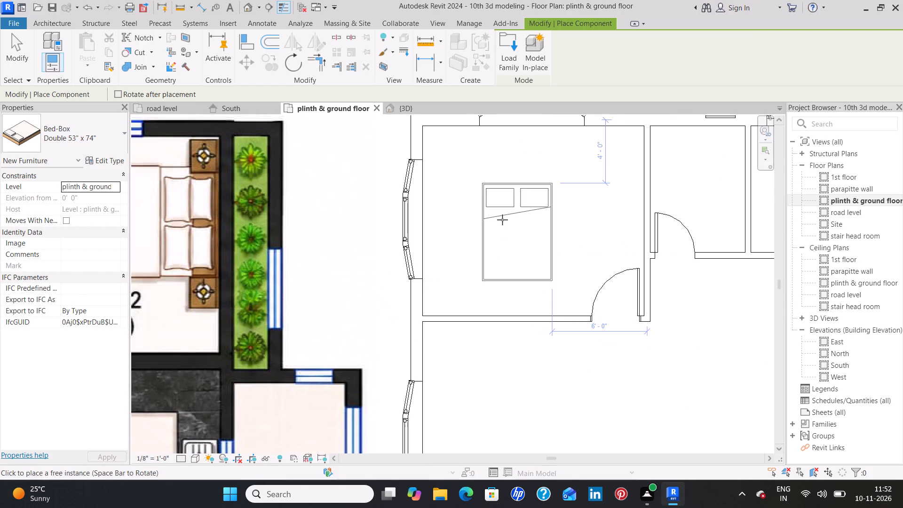
key(space)
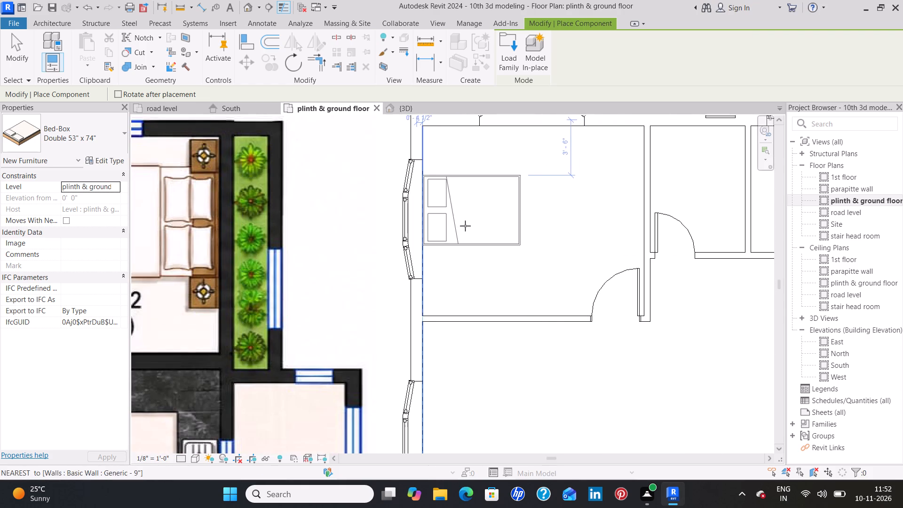
scroll(461, 230, up, 7)
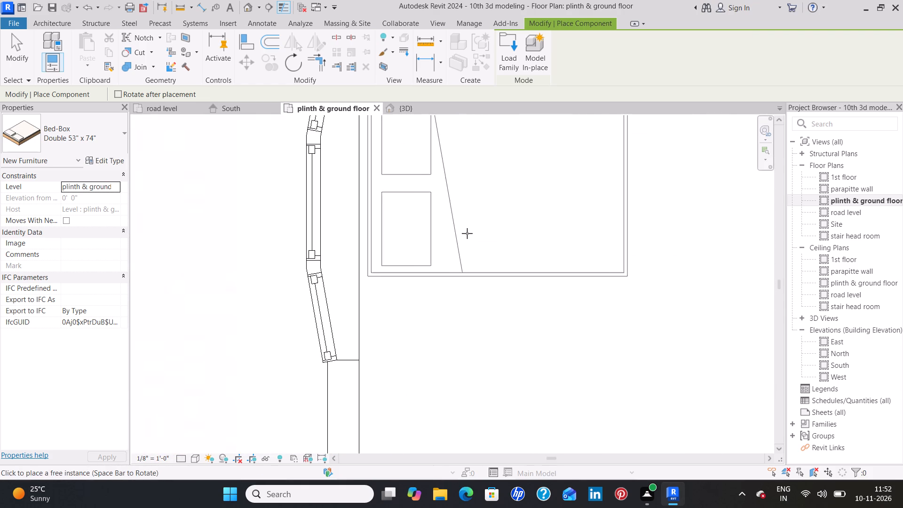
click(470, 237)
Place a Double 53" x 74" bed in Bedroom 4, headboard towards the outer window wall, about 3'-6" from the toilet wall.
scroll(467, 238, down, 2)
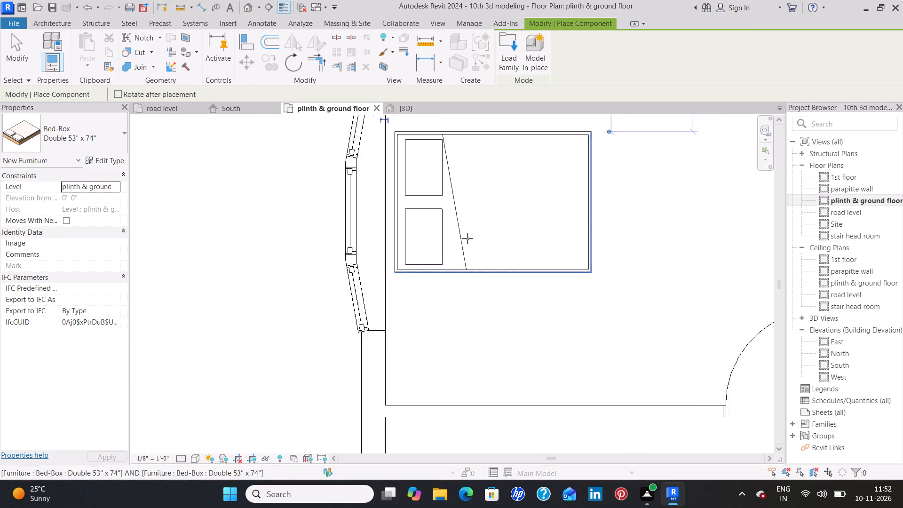
scroll(467, 238, down, 5)
scroll(561, 305, down, 4)
middle_drag(507, 350, 512, 287)
scroll(513, 270, down, 2)
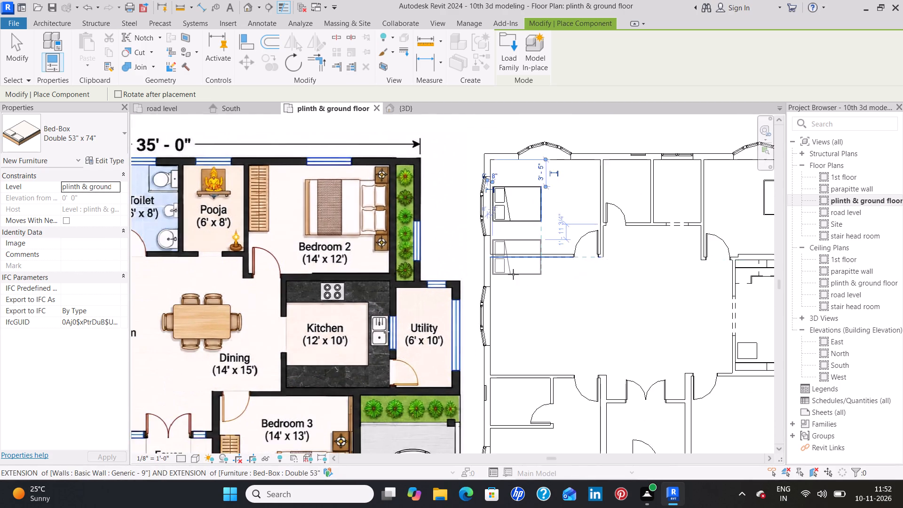
scroll(513, 274, down, 3)
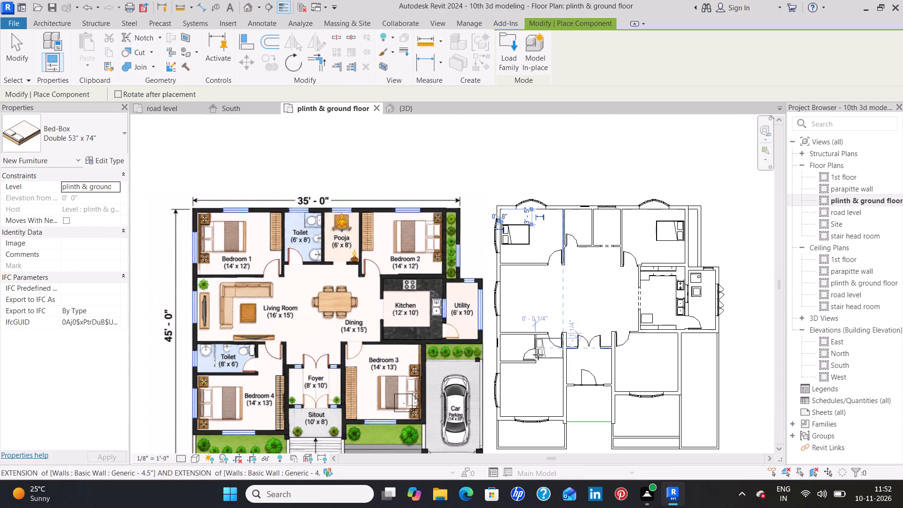
middle_drag(536, 359, 510, 247)
scroll(507, 278, up, 7)
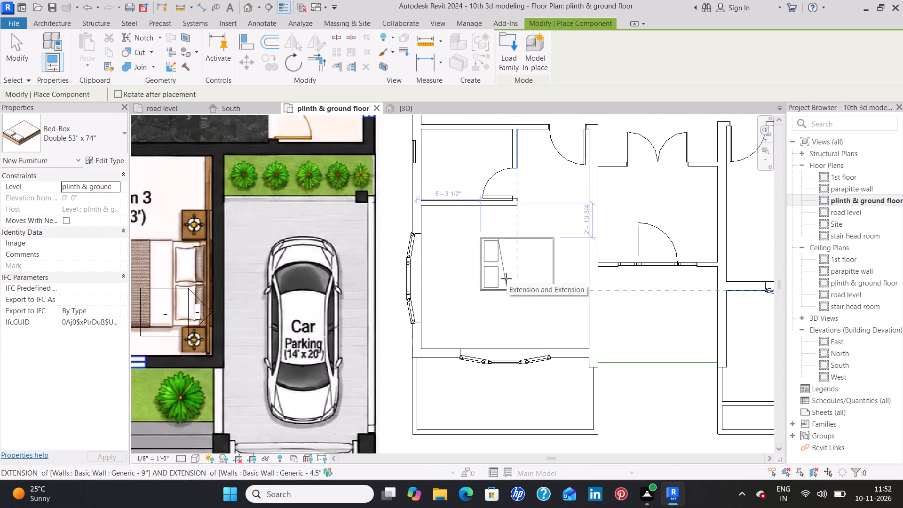
scroll(498, 280, up, 4)
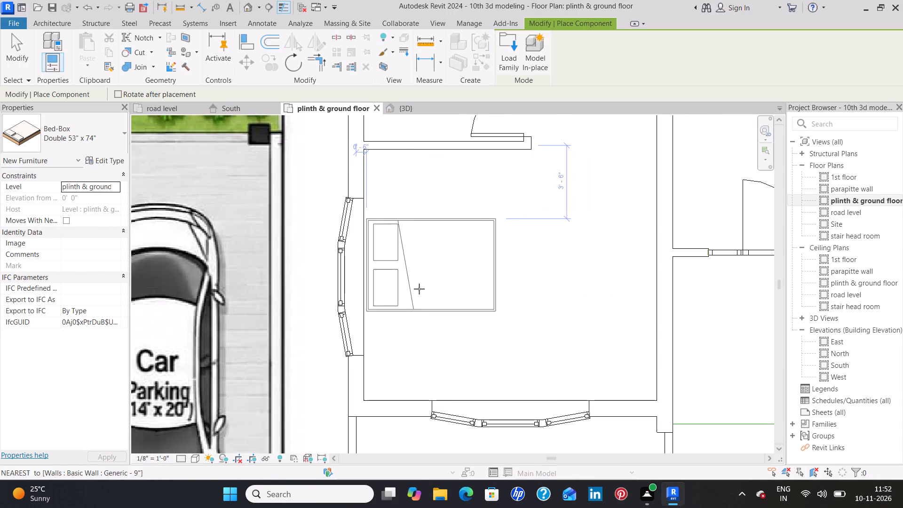
click(421, 288)
scroll(422, 289, up, 3)
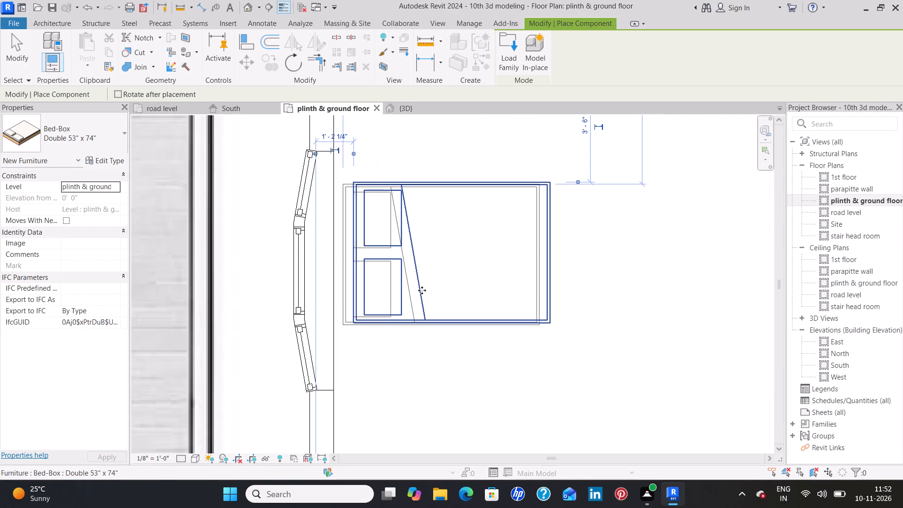
click(420, 291)
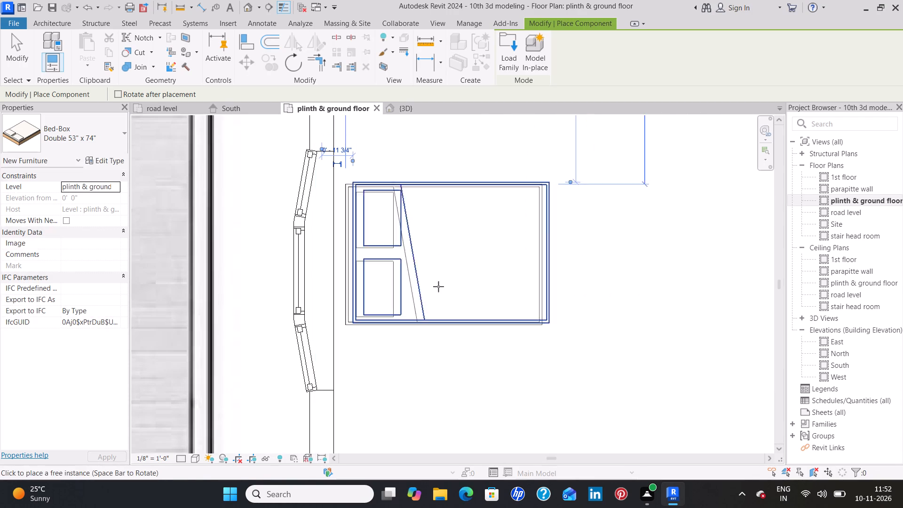
key(Escape)
key(Escape)
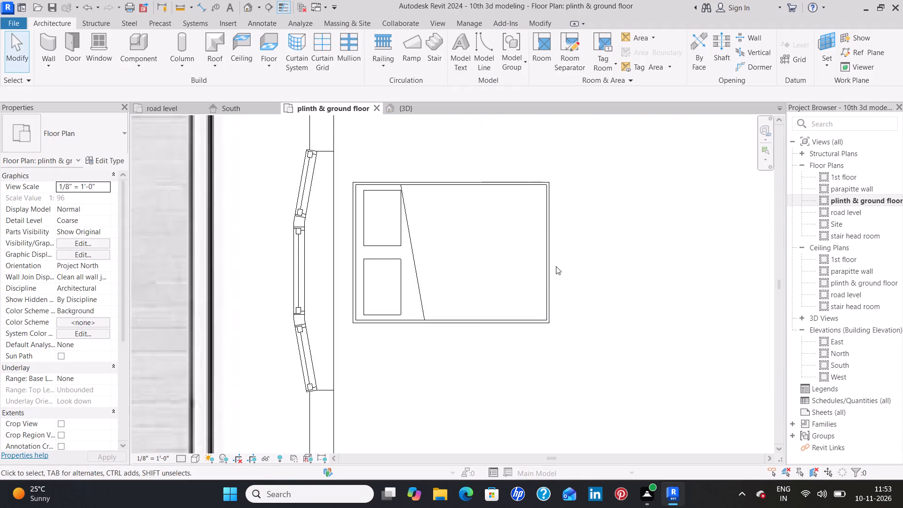
Place a matching Double 53" x 74" bed in Bedroom 3, headboard towards the car-parking wall, about 4'-6 1/2" from the bay-window wall.
click(546, 276)
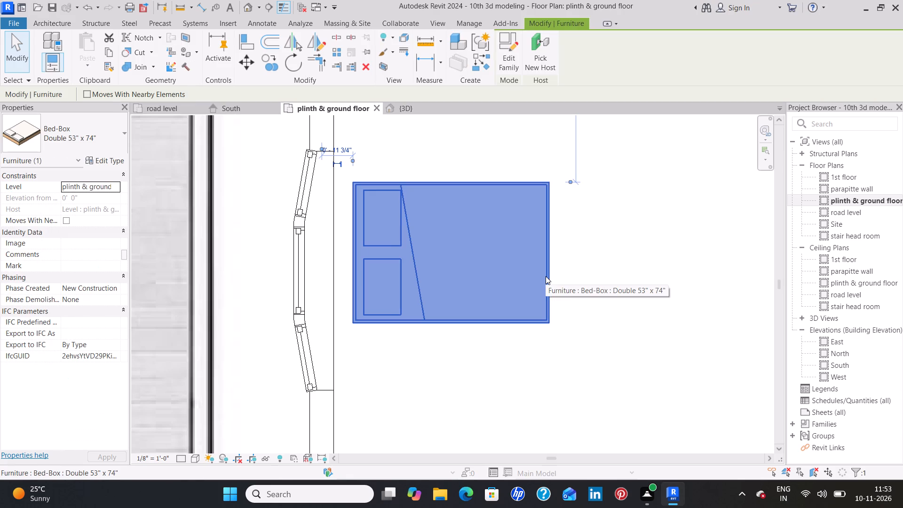
text(cs)
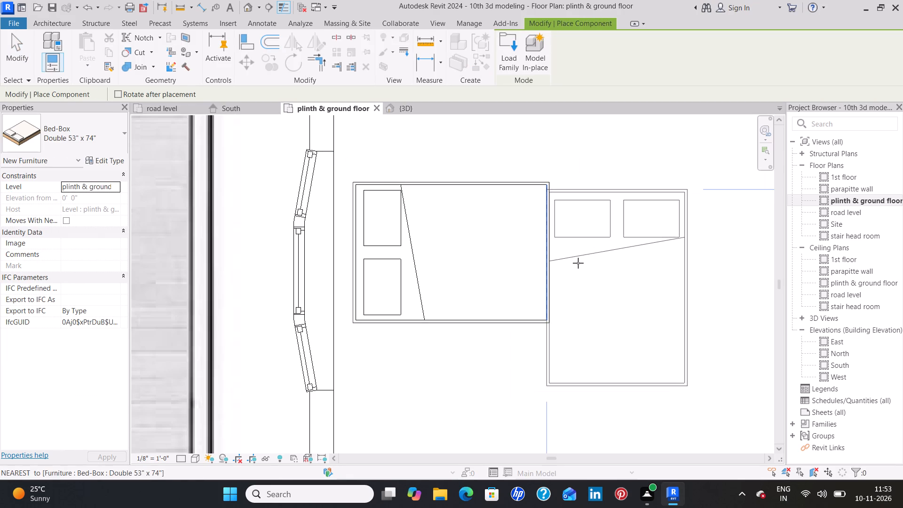
scroll(578, 263, down, 8)
middle_drag(597, 268, 569, 284)
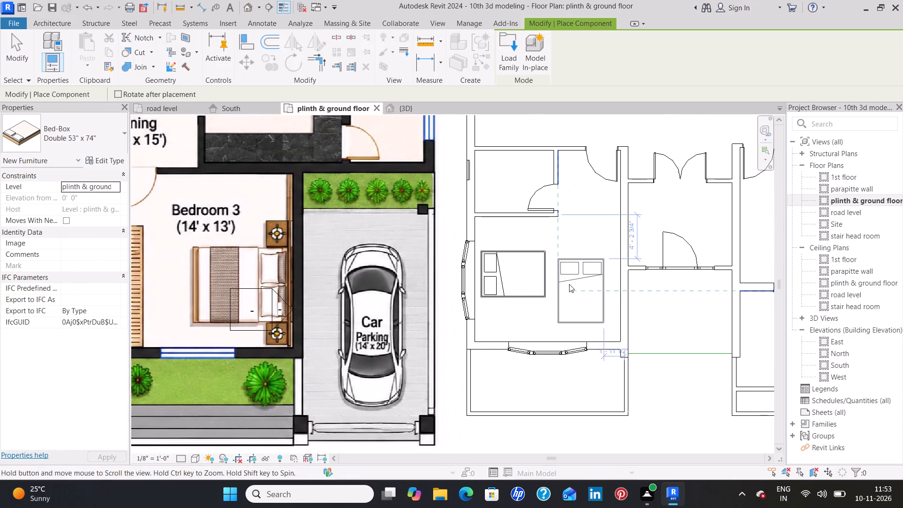
middle_drag(569, 284, 573, 283)
middle_drag(642, 285, 394, 310)
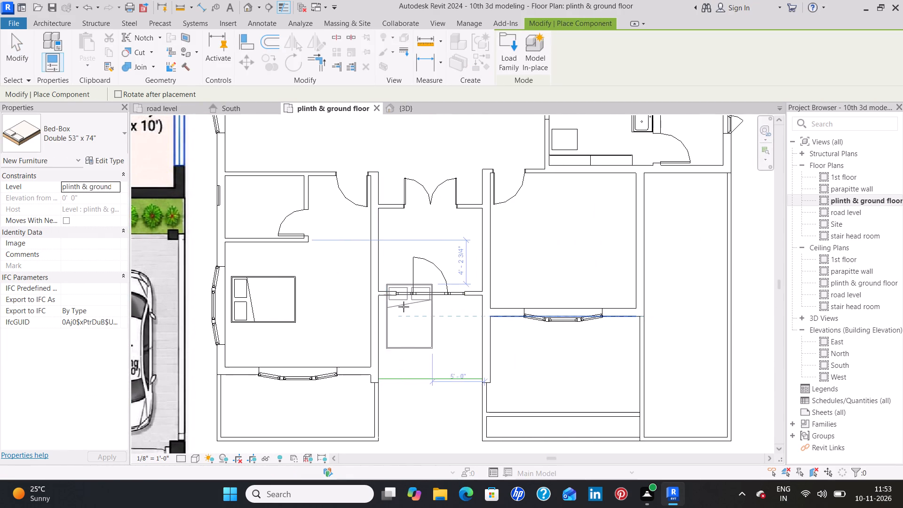
key(space)
key(space)
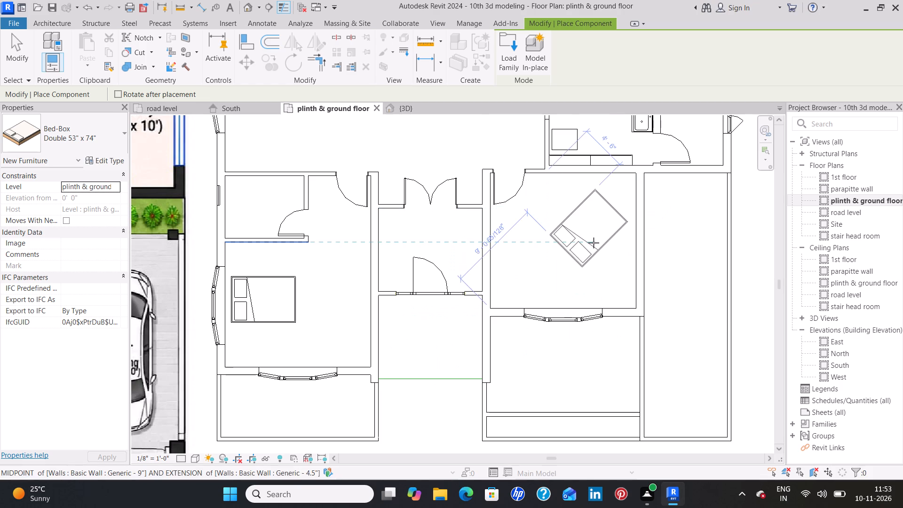
key(space)
key(space)
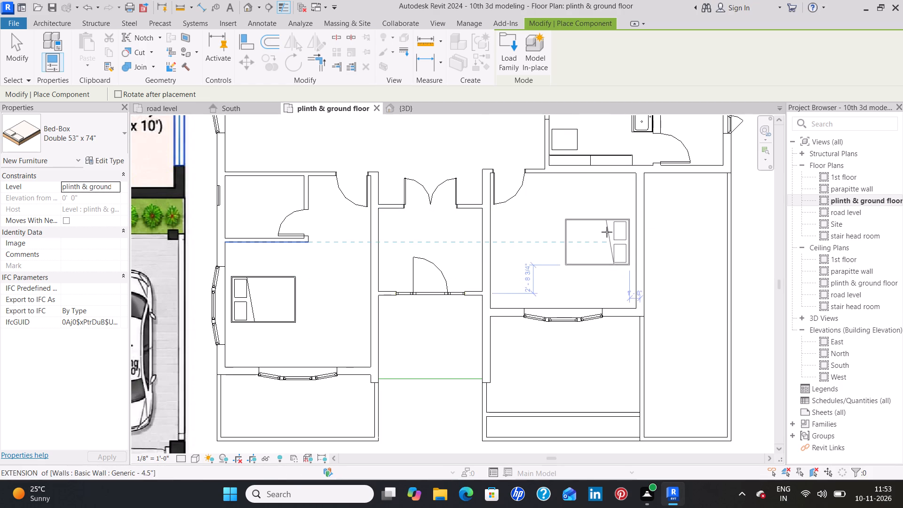
click(603, 231)
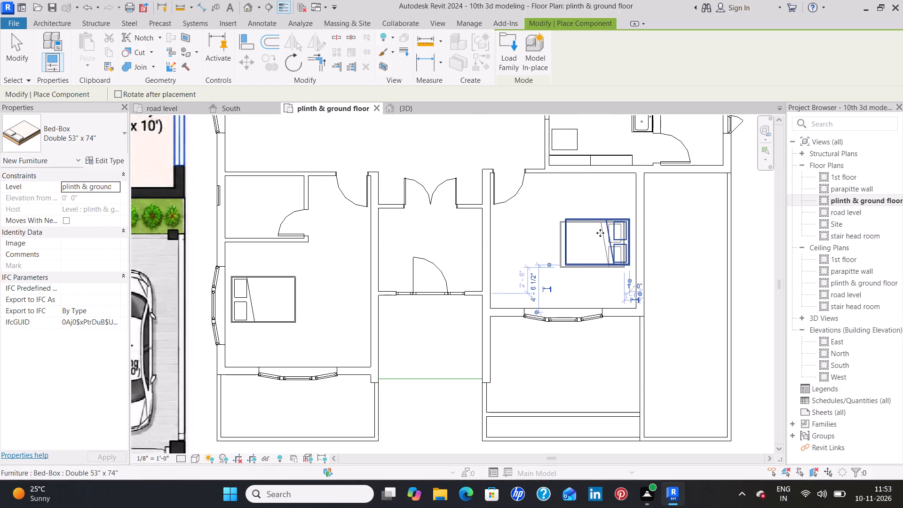
key(Escape)
key(Escape)
Nudge the Bedroom 3 bed towards the car-parking wall until its headboard is about 6" from the wall's centreline.
scroll(598, 234, down, 3)
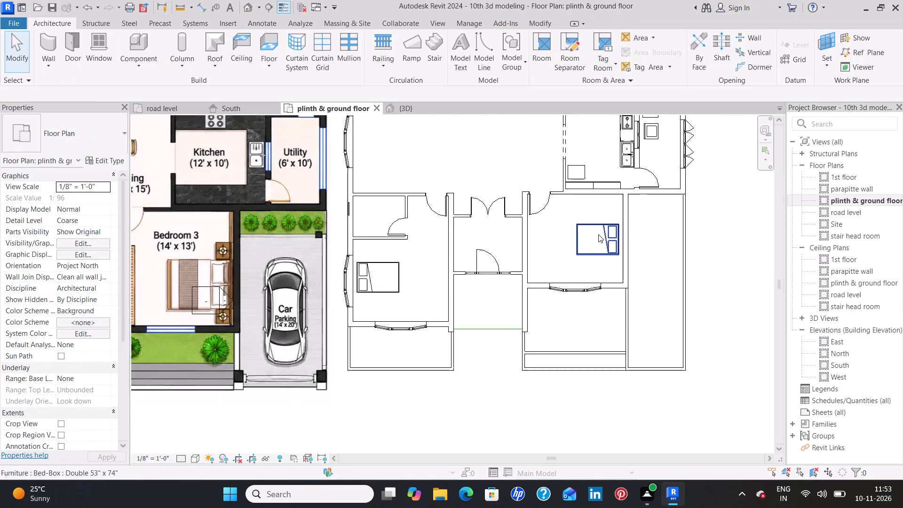
scroll(598, 234, down, 5)
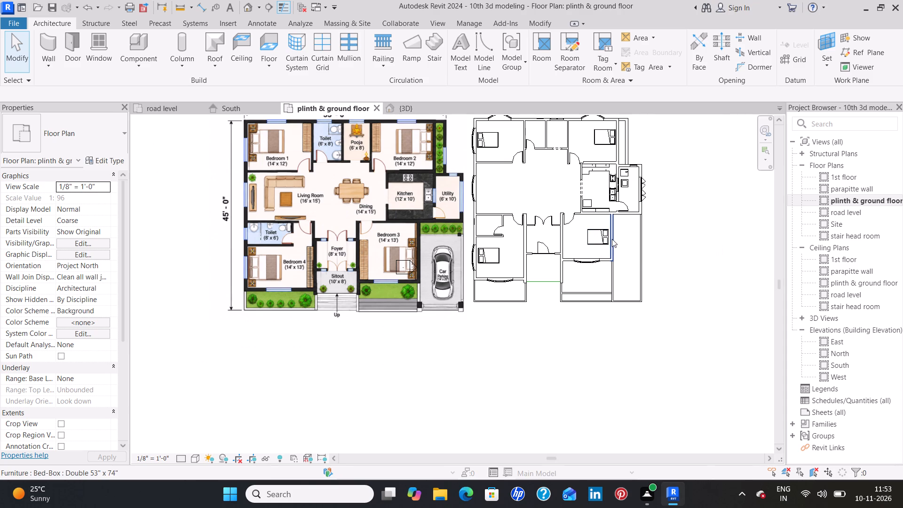
scroll(610, 237, up, 9)
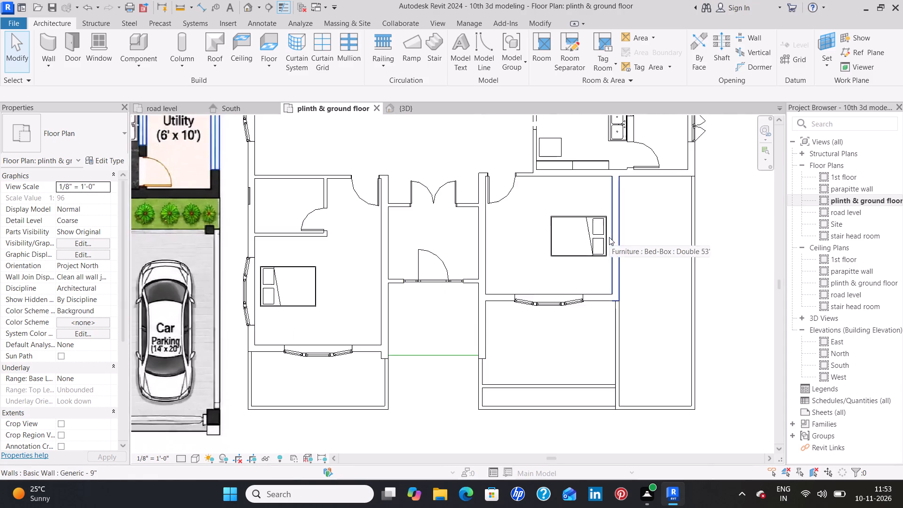
scroll(609, 237, up, 2)
click(602, 238)
scroll(601, 238, up, 4)
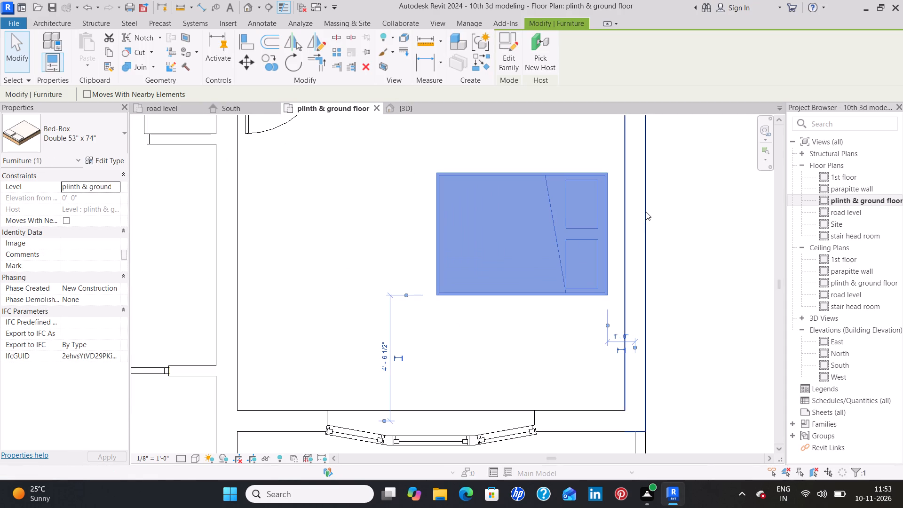
middle_drag(671, 204, 649, 253)
scroll(649, 253, down, 2)
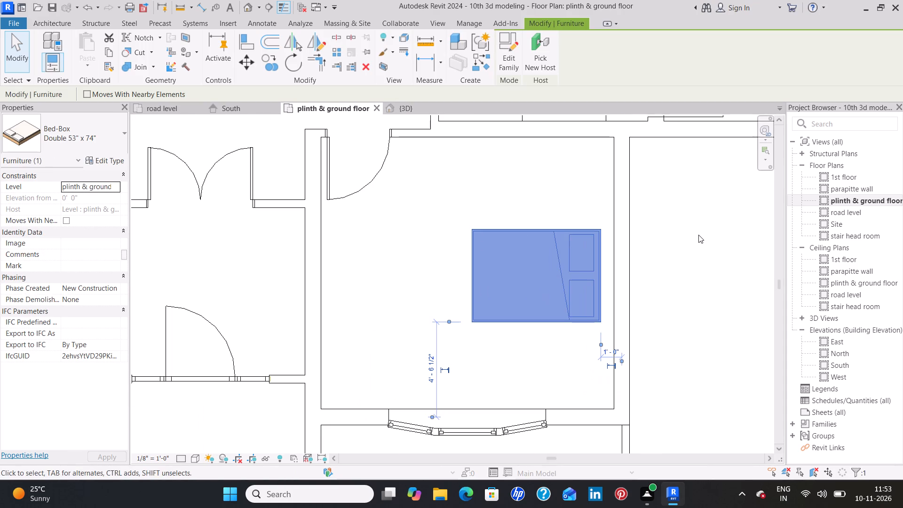
key(Right)
key(Right)
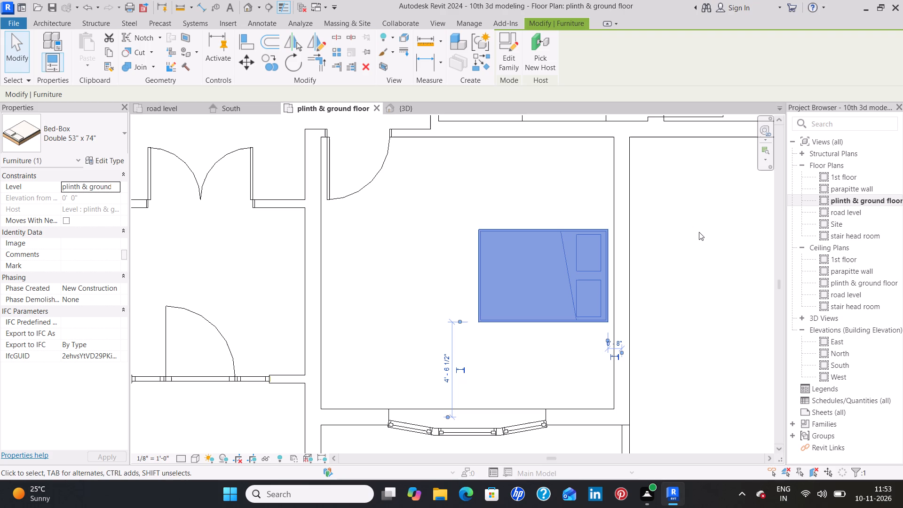
key(Right)
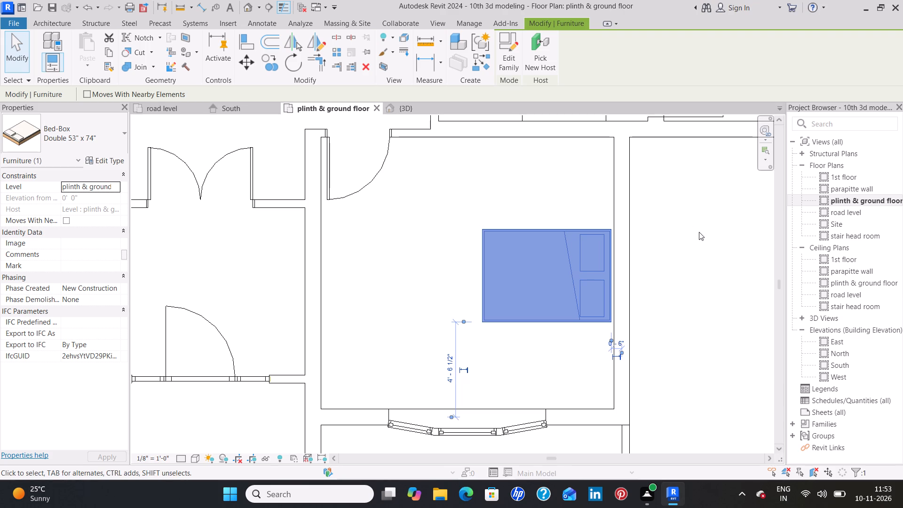
click(699, 232)
Nudge the Bedroom 4 bed to about 5 3/4" from the outer window wall reference and 4'-1" from the toilet wall.
scroll(693, 238, down, 6)
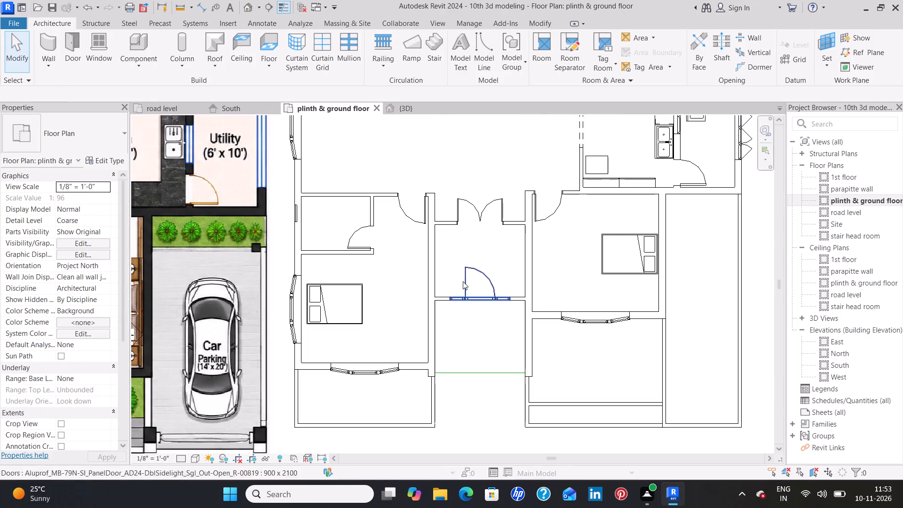
click(309, 305)
scroll(309, 305, up, 9)
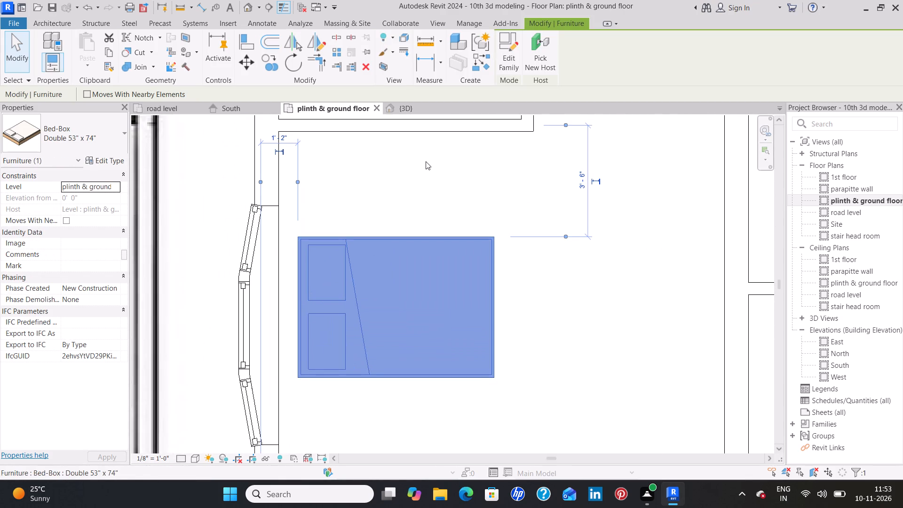
key(Left)
key(Left)
key(Left)
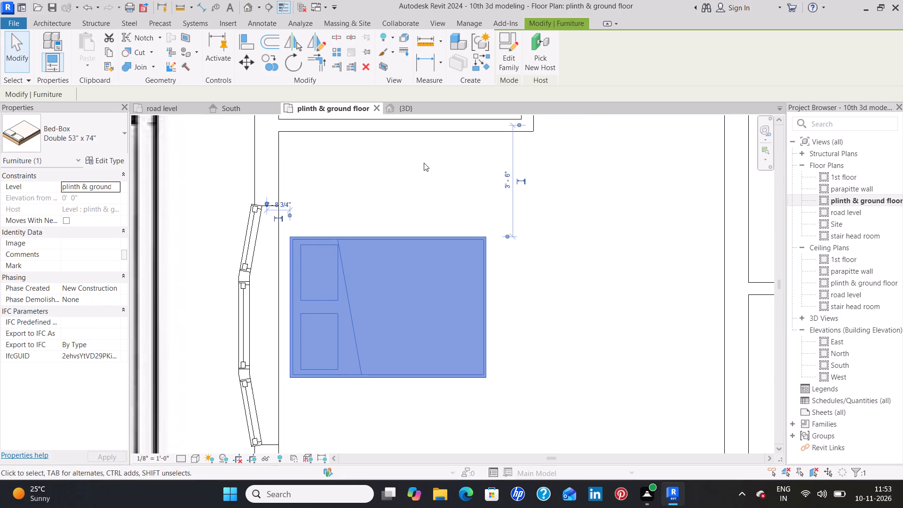
key(Left)
key(Left)
key(Left)
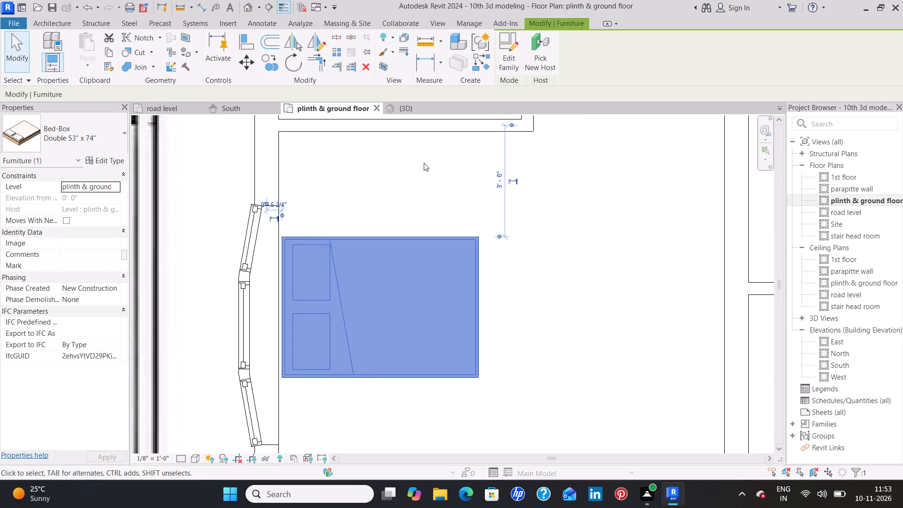
key(Down)
key(Down)
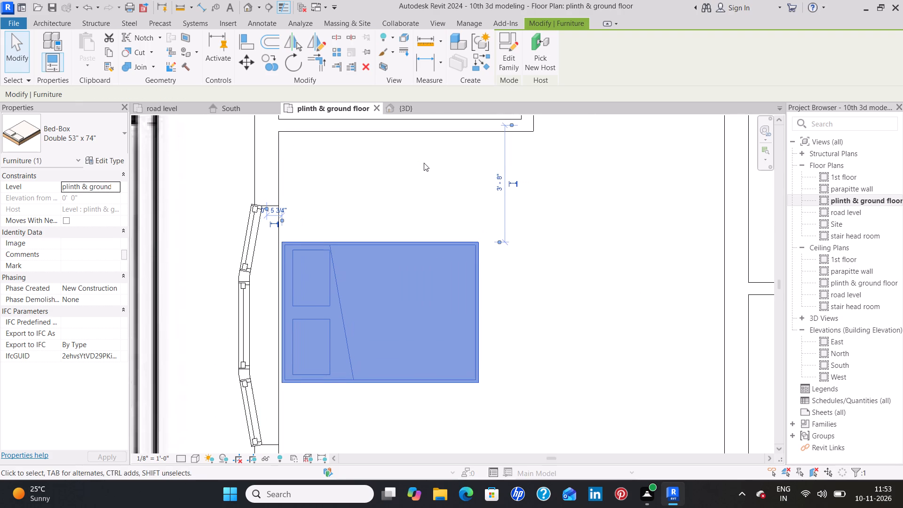
key(Down)
key(Down)
key(Down)
key(Down)
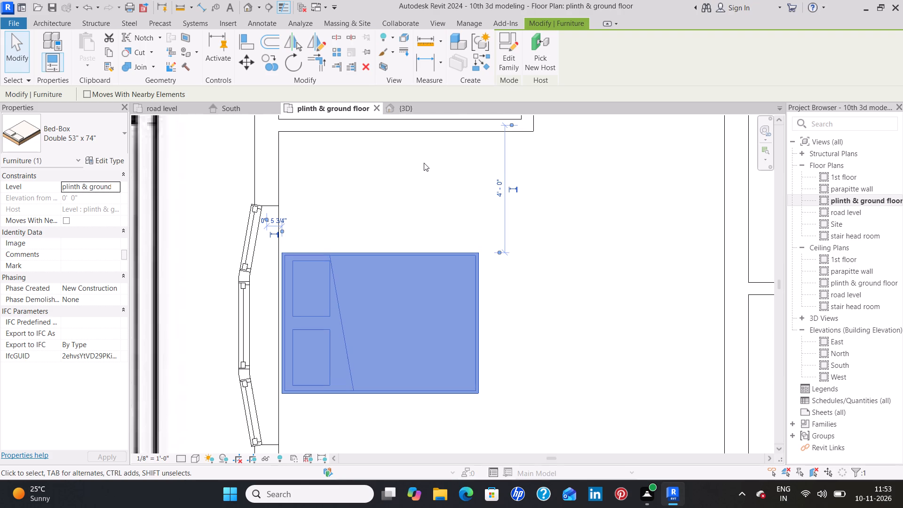
key(Down)
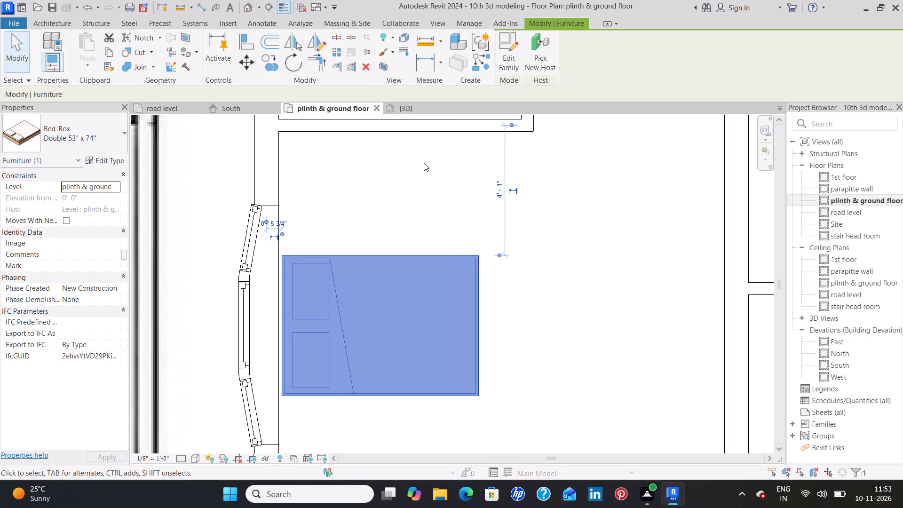
click(423, 167)
Nudge the Bedroom 1 bed to about 6" from the outer window wall's centreline and 3'-8" from the upper wall.
scroll(423, 167, down, 6)
middle_drag(529, 166, 519, 222)
scroll(523, 207, down, 1)
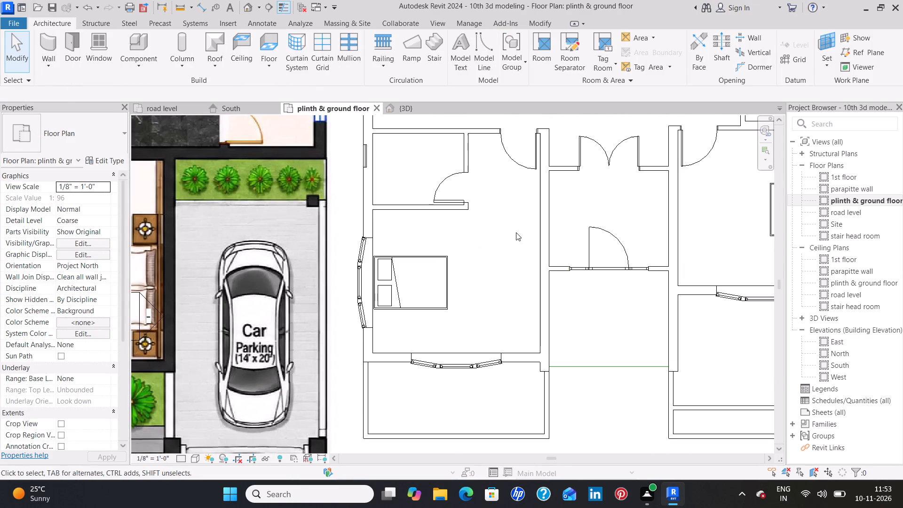
scroll(498, 224, down, 4)
middle_drag(500, 148, 513, 344)
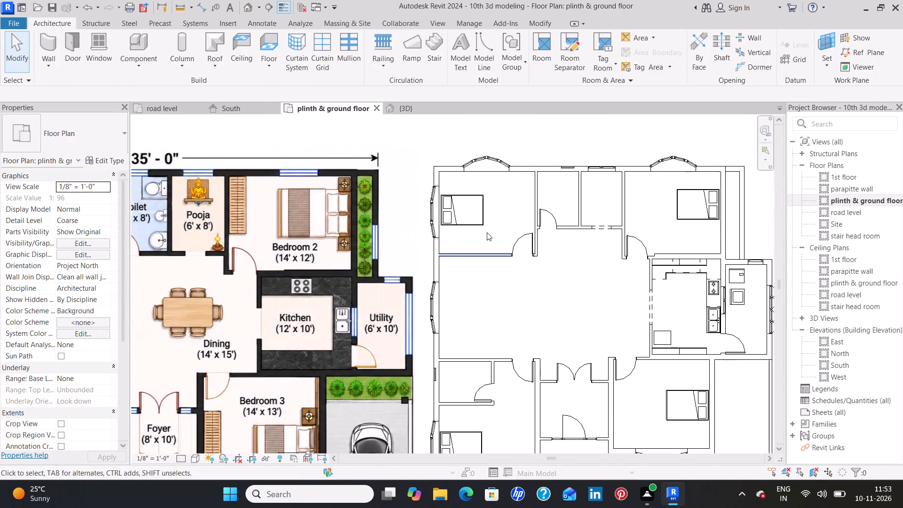
scroll(456, 215, up, 6)
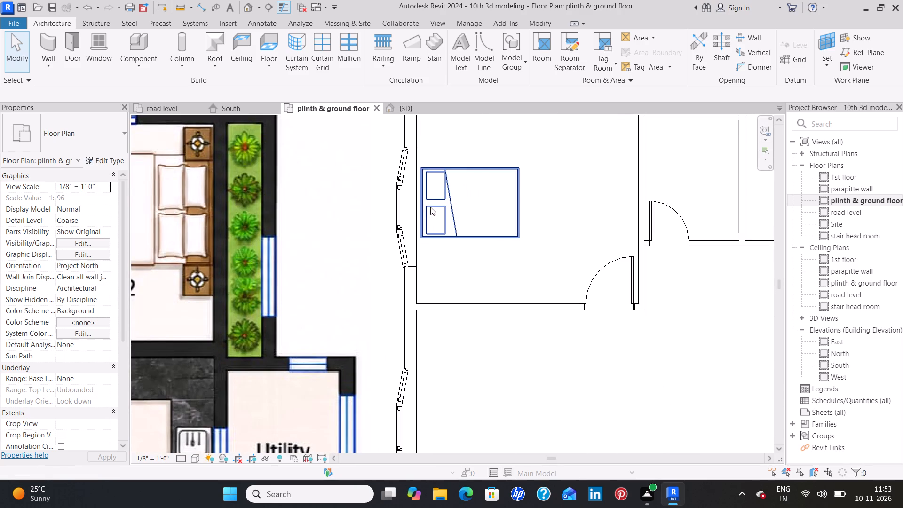
click(430, 207)
scroll(430, 207, up, 5)
middle_drag(430, 207, 429, 275)
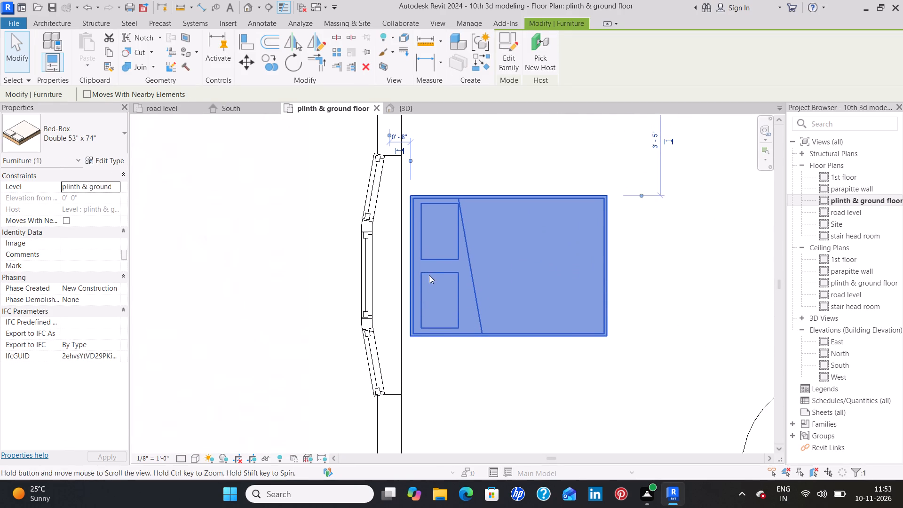
scroll(429, 273, up, 1)
key(Left)
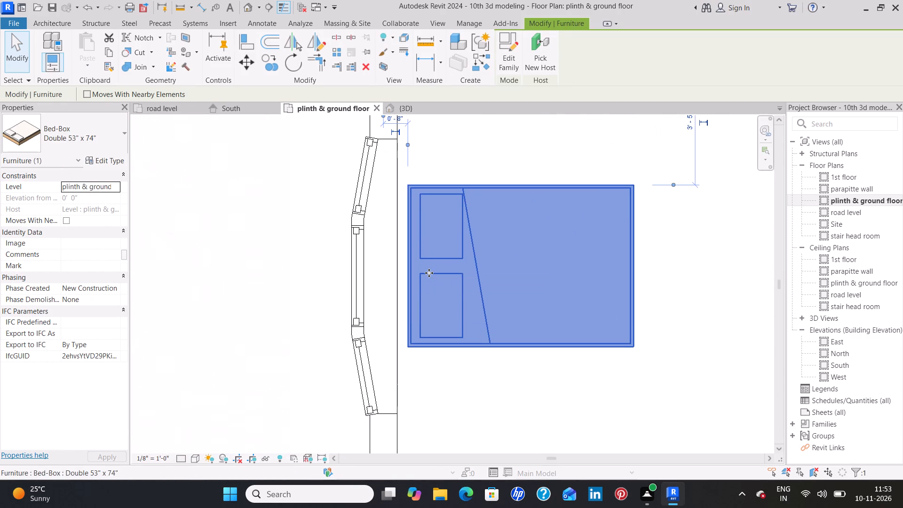
key(Left)
key(Down)
key(Down)
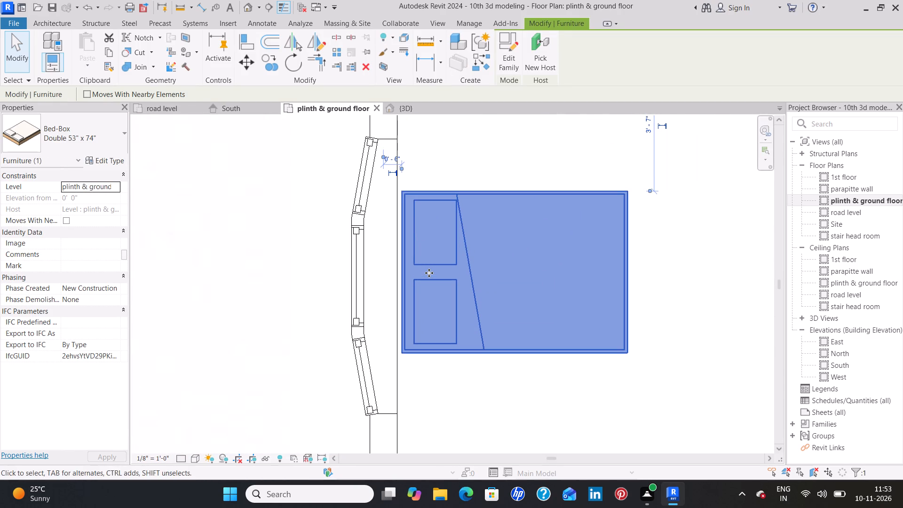
key(Down)
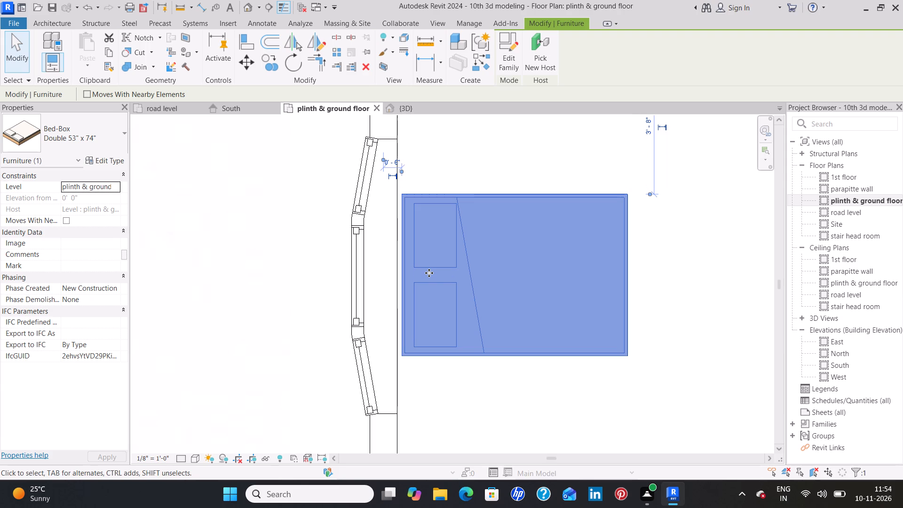
click(657, 262)
Nudge the Bedroom 2 bed to about 3'-3" from the outer wall reference beyond the planting strip and 4'-1 1/4" from the kitchen-side wall.
scroll(659, 258, down, 5)
middle_drag(728, 270, 678, 278)
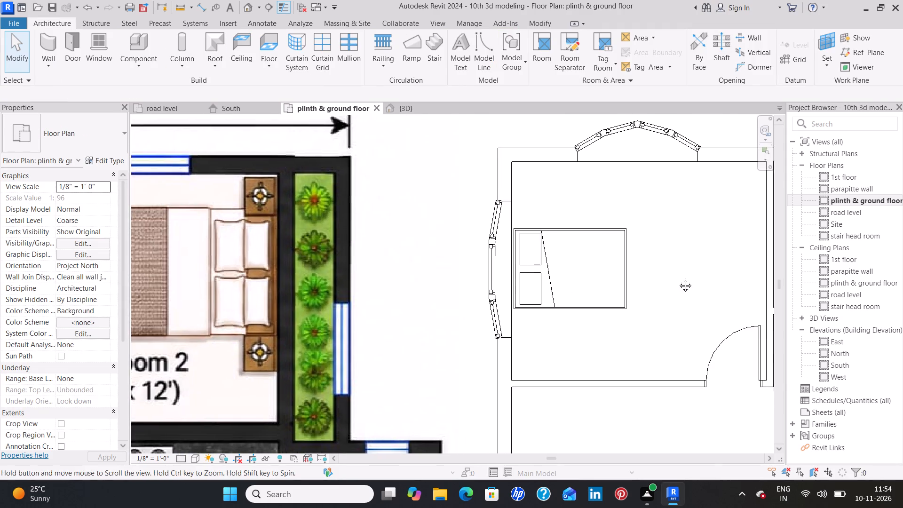
middle_drag(678, 278, 327, 313)
middle_drag(725, 291, 368, 326)
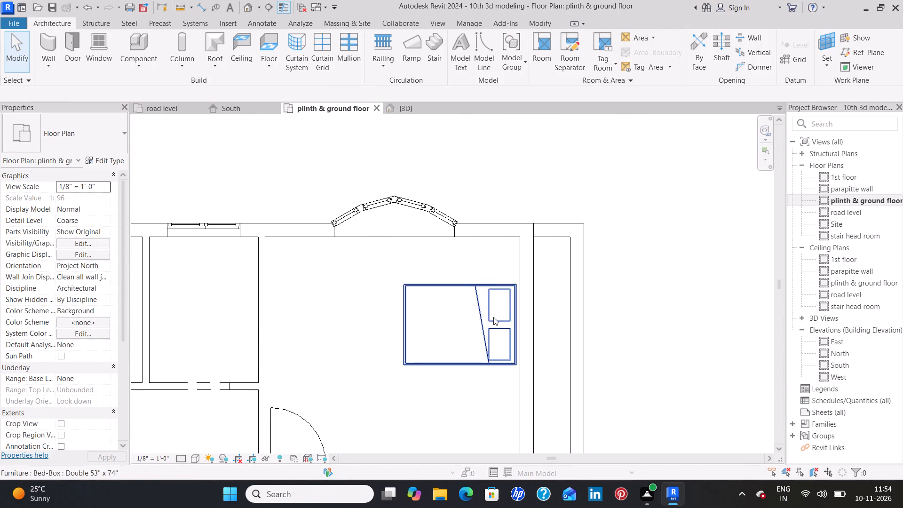
scroll(500, 316, up, 4)
scroll(521, 317, down, 4)
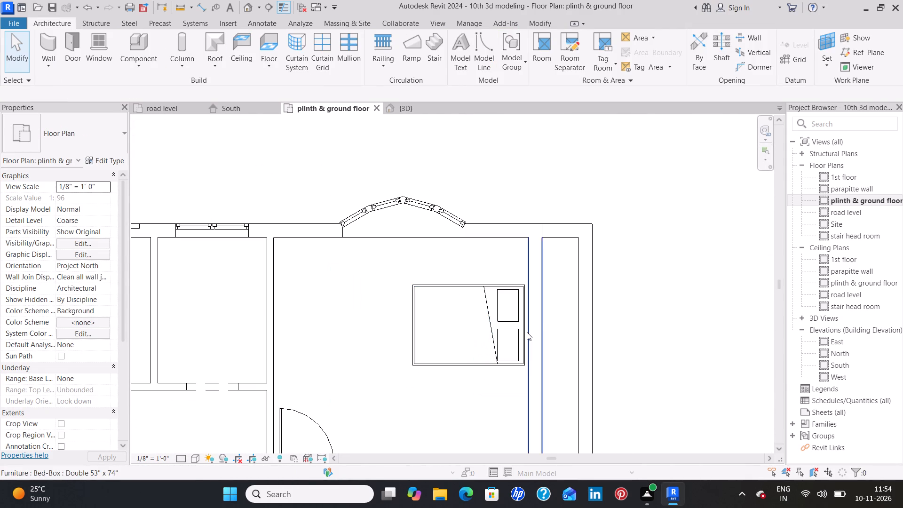
scroll(527, 332, up, 8)
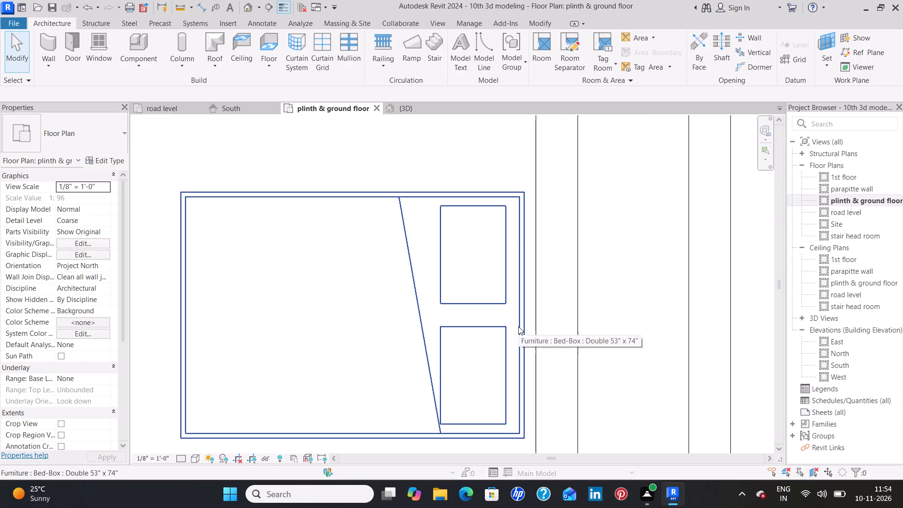
click(518, 326)
scroll(518, 326, down, 4)
middle_drag(432, 415, 427, 346)
scroll(427, 343, down, 2)
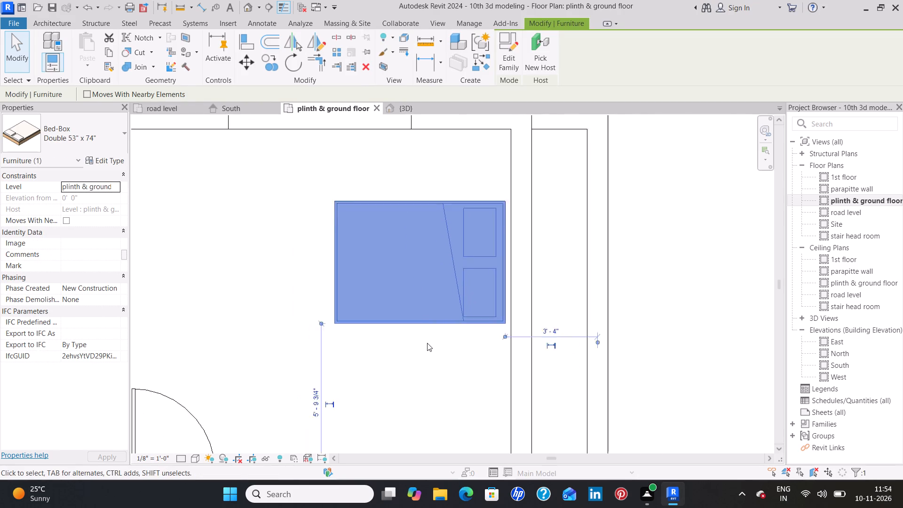
scroll(427, 343, down, 2)
scroll(469, 279, up, 4)
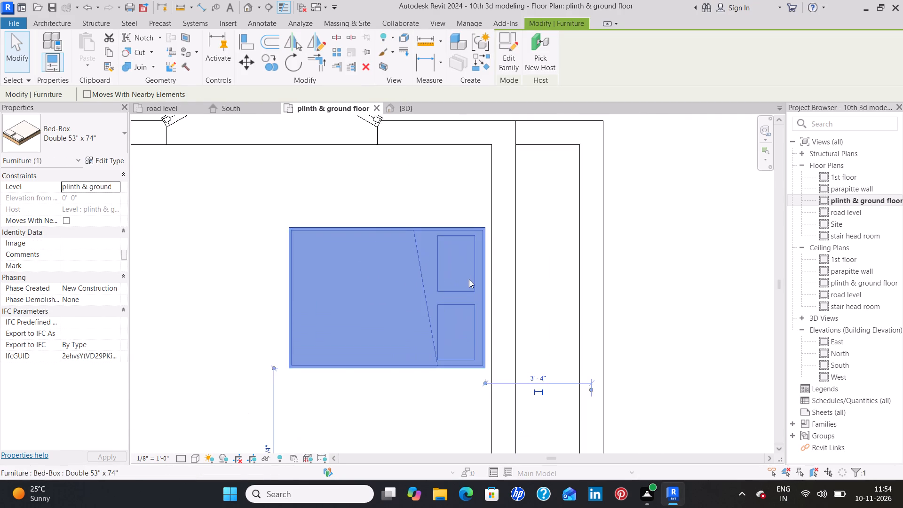
scroll(469, 279, up, 5)
key(Right)
key(Right)
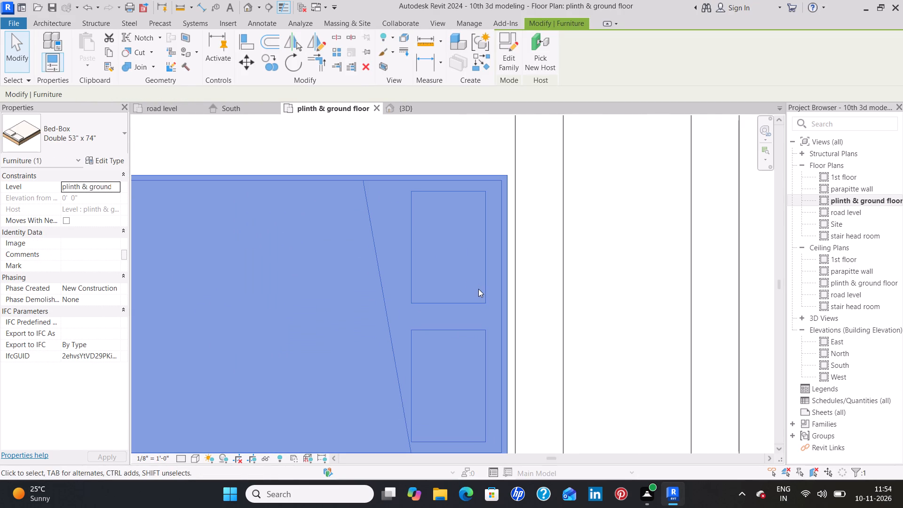
key(Down)
key(Down)
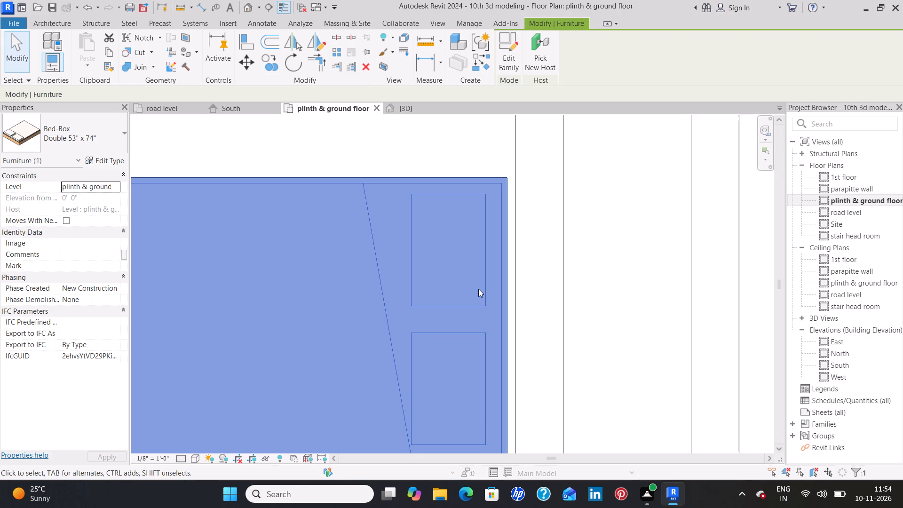
key(Down)
key(Down)
key(Down)
key(Down)
key(Down)
key(Down)
key(Down)
key(Down)
key(Down)
key(Down)
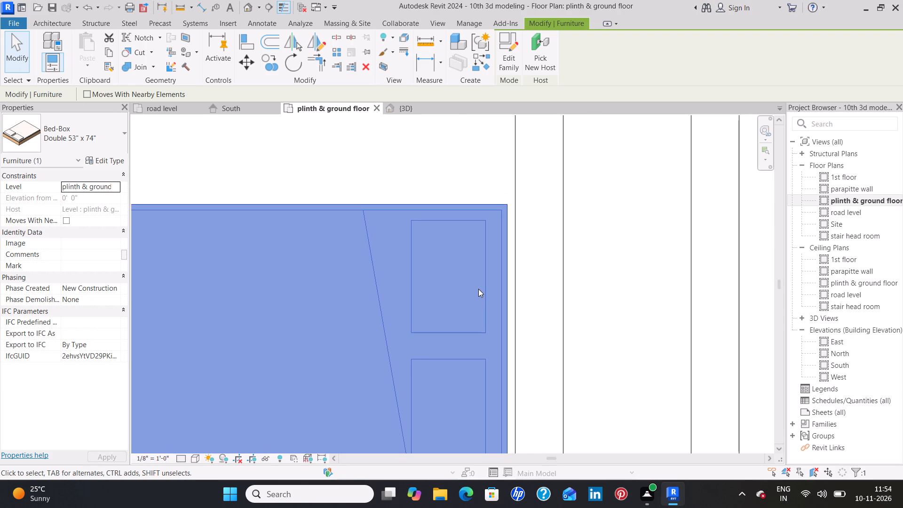
key(Down)
key(Down)
key(Down)
key(Down)
key(Down)
key(Down)
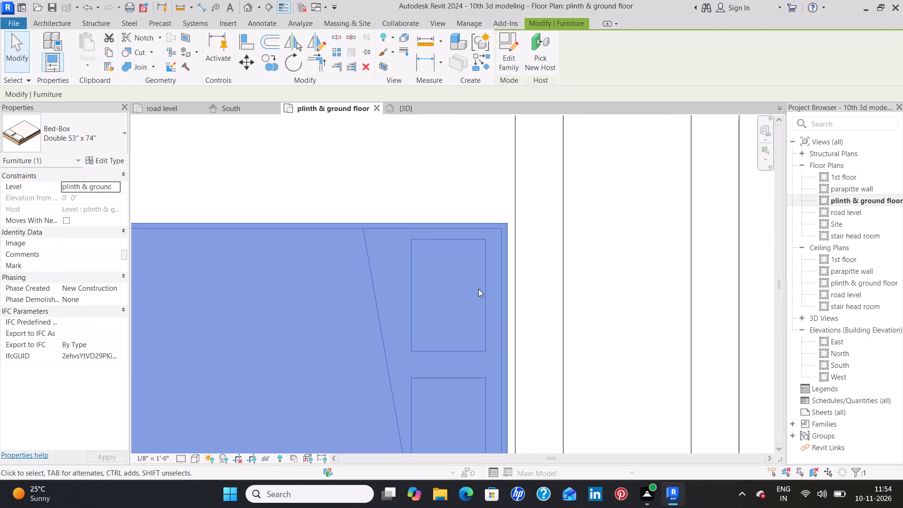
scroll(467, 294, down, 8)
middle_drag(418, 238, 415, 188)
key(Down)
key(Down)
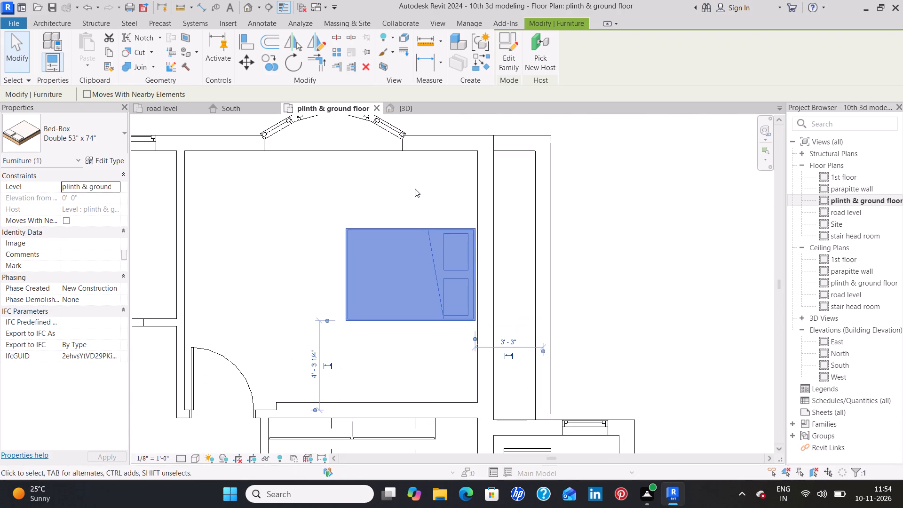
key(Down)
key(Down)
key(Up)
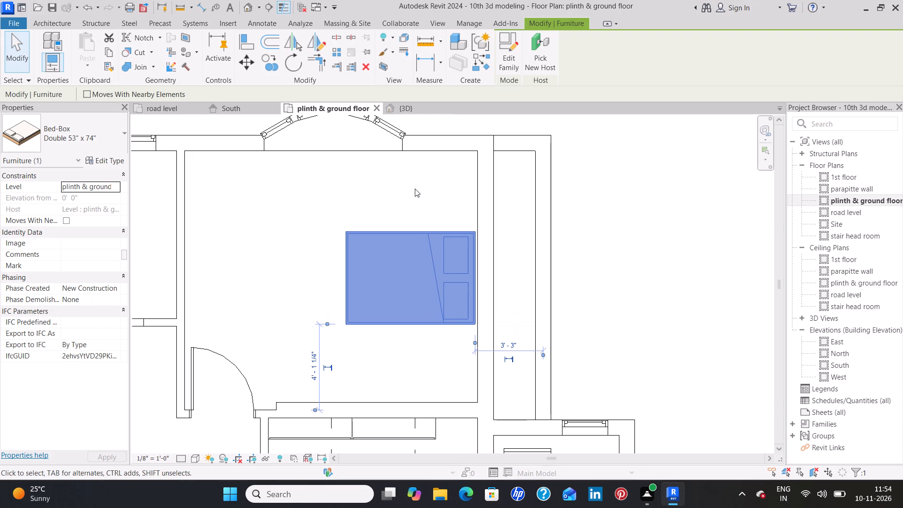
click(415, 189)
Load the Couch-Viper family from the Furniture library's Seating folder for component placement.
scroll(415, 188, down, 4)
scroll(306, 250, down, 3)
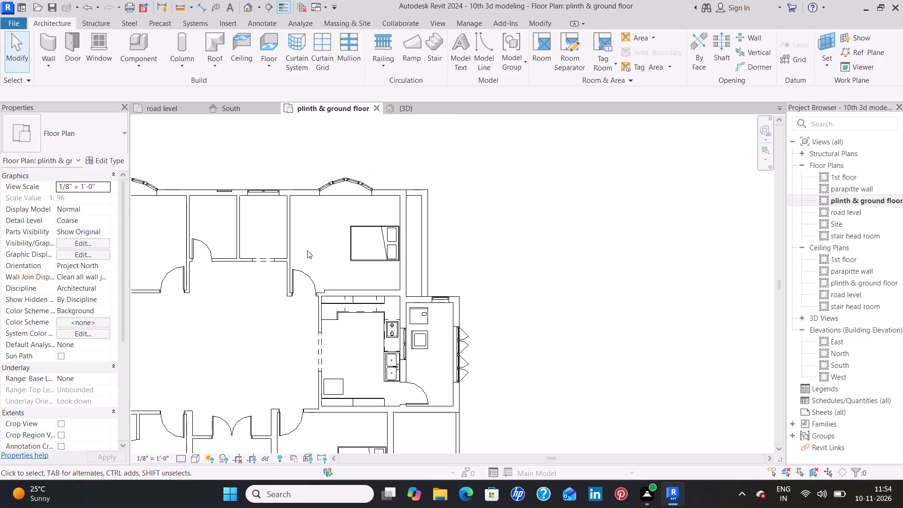
middle_drag(307, 250, 414, 235)
scroll(418, 234, down, 2)
scroll(341, 296, down, 1)
middle_drag(341, 296, 359, 291)
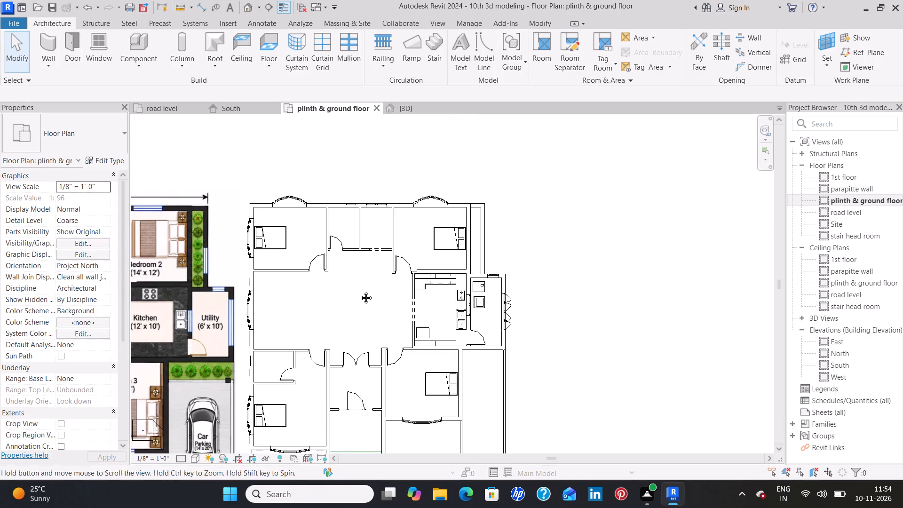
middle_drag(359, 291, 398, 283)
middle_drag(399, 283, 399, 283)
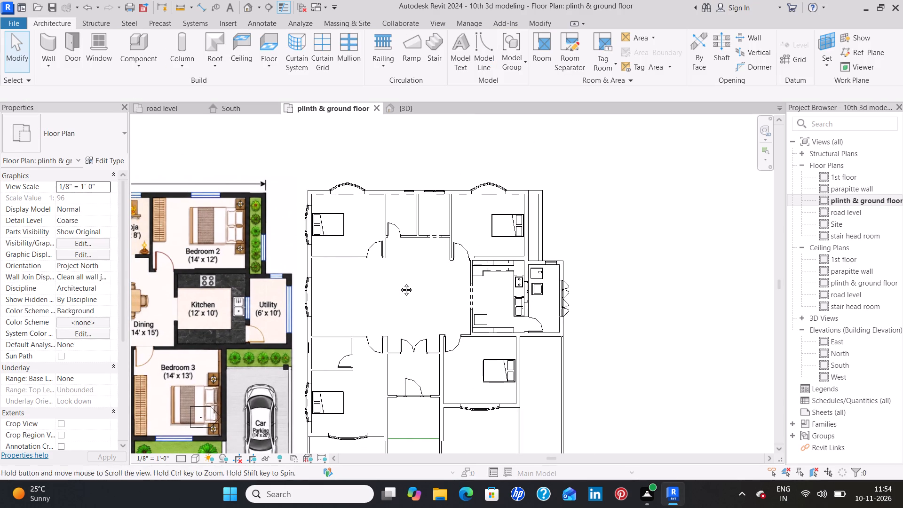
middle_drag(399, 283, 428, 285)
scroll(390, 304, down, 2)
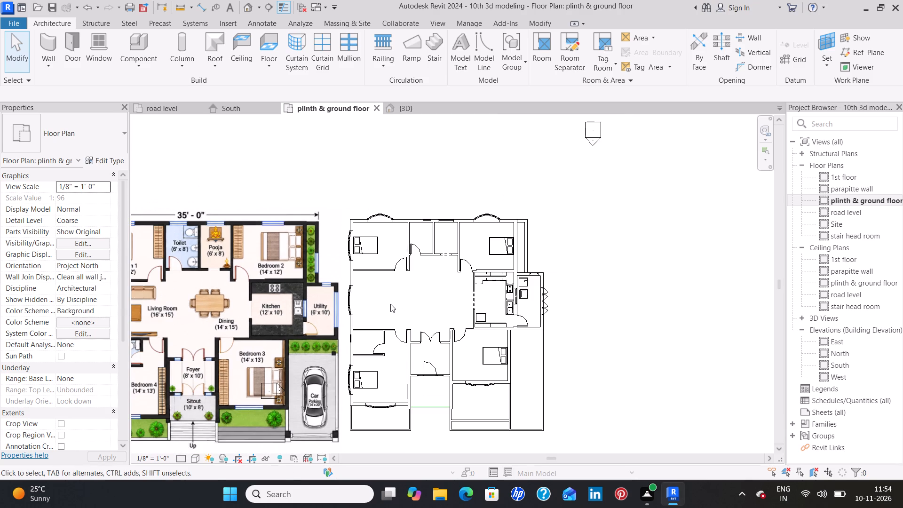
middle_drag(390, 304, 458, 303)
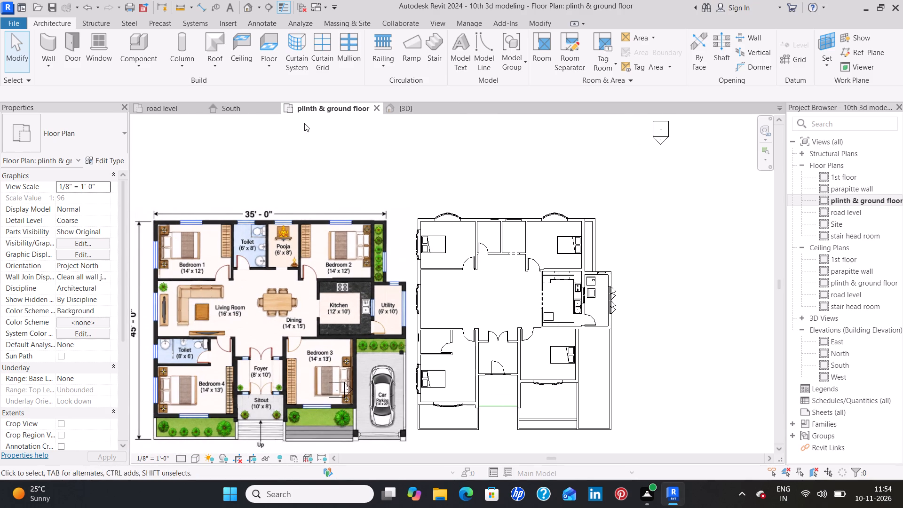
click(141, 42)
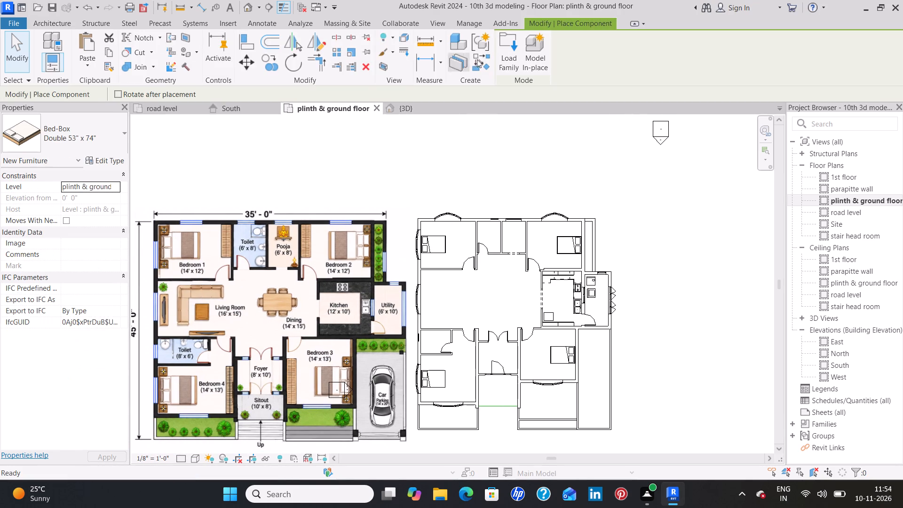
click(505, 57)
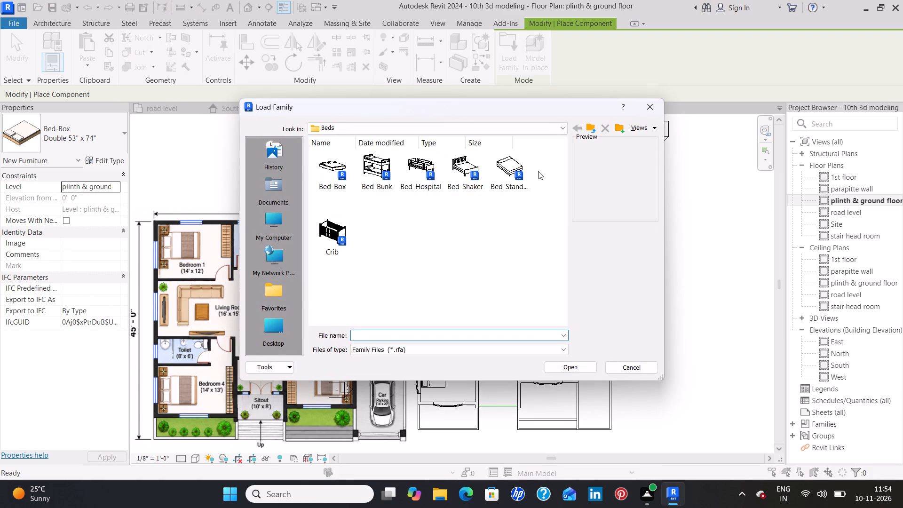
click(595, 130)
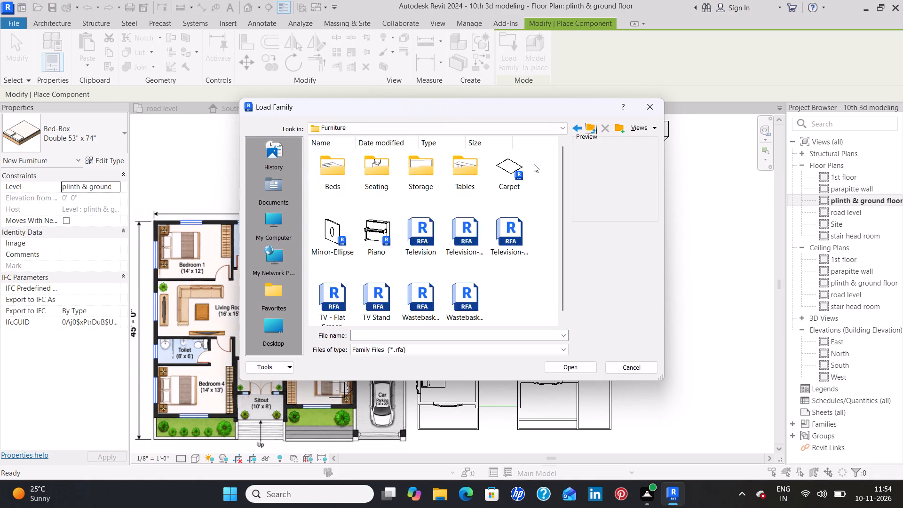
double_click(373, 178)
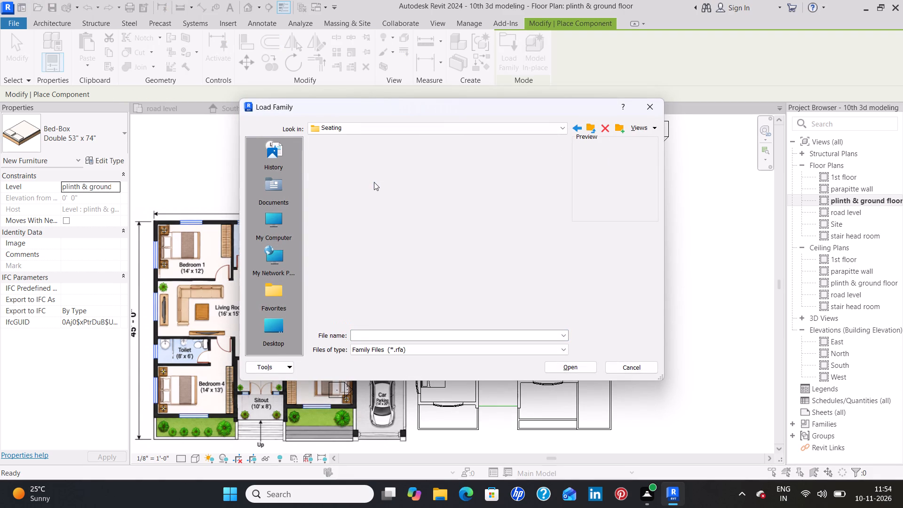
scroll(399, 219, down, 2)
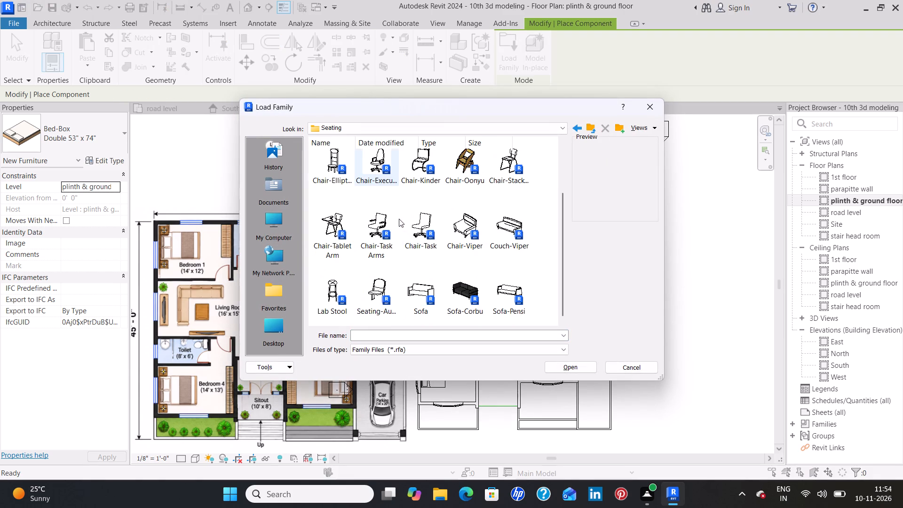
scroll(402, 218, down, 2)
click(508, 224)
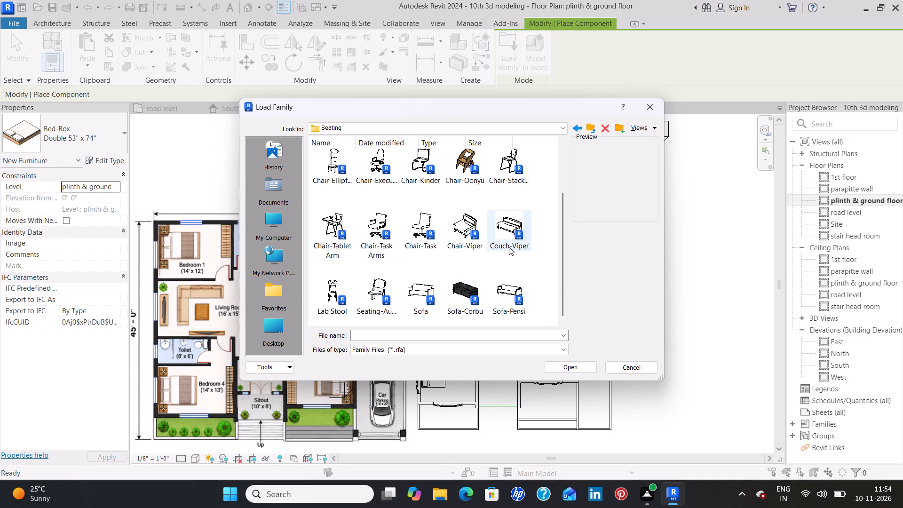
click(580, 368)
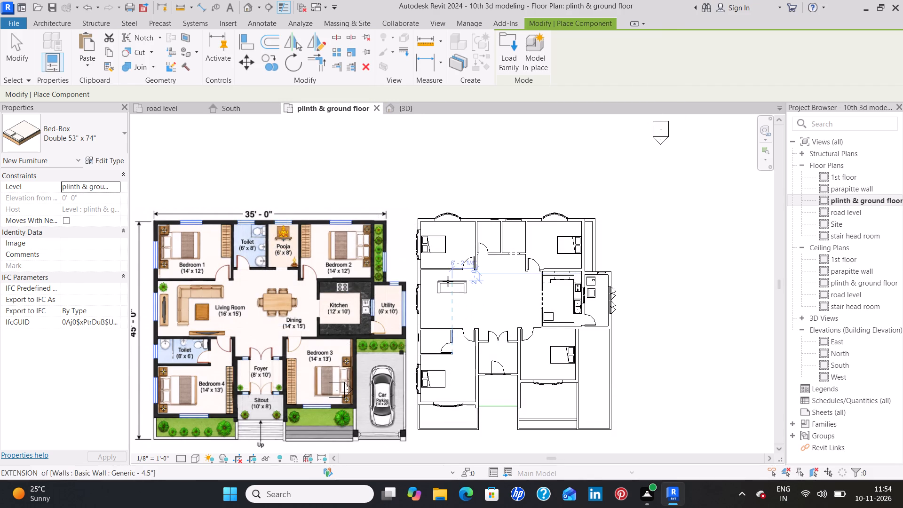
Place a Couch-Viper in the living room, back towards the Bedroom 1 wall, about 1'-9" from it and 6'-6" from the wall beside Bedroom 1's door.
scroll(445, 281, up, 2)
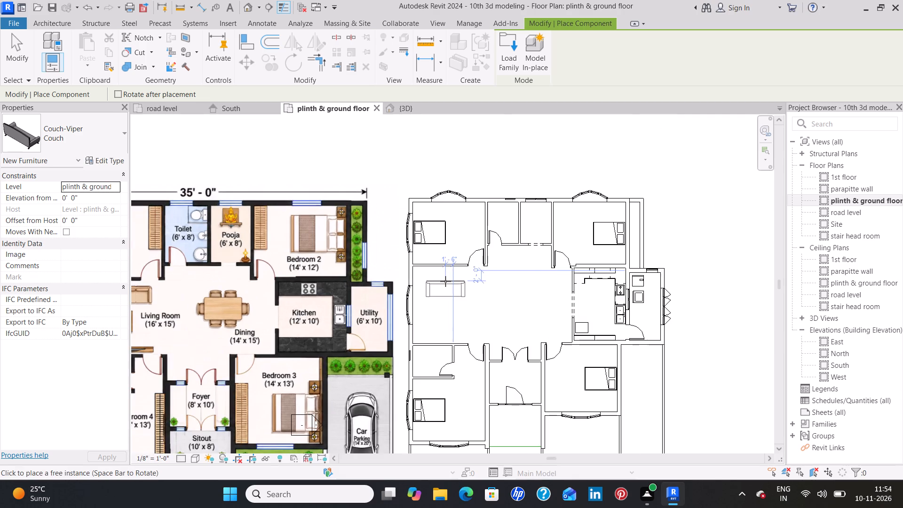
scroll(445, 281, up, 8)
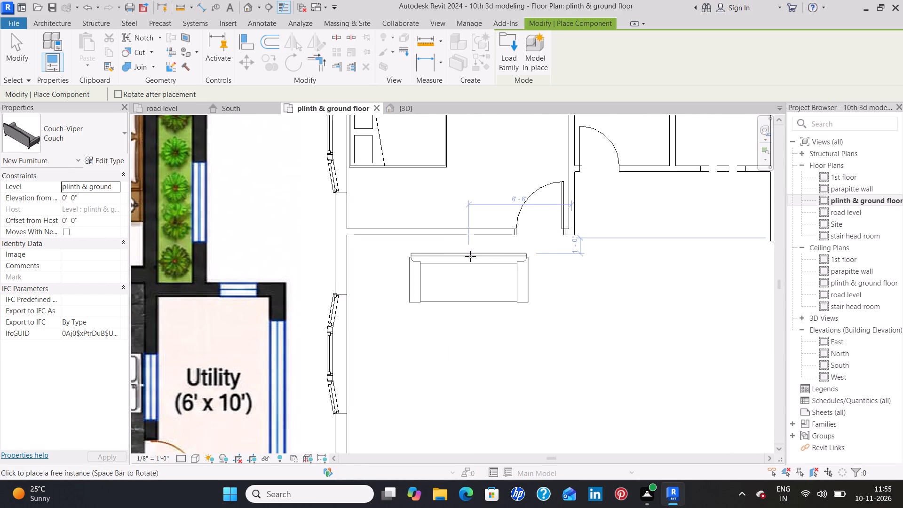
scroll(470, 257, down, 9)
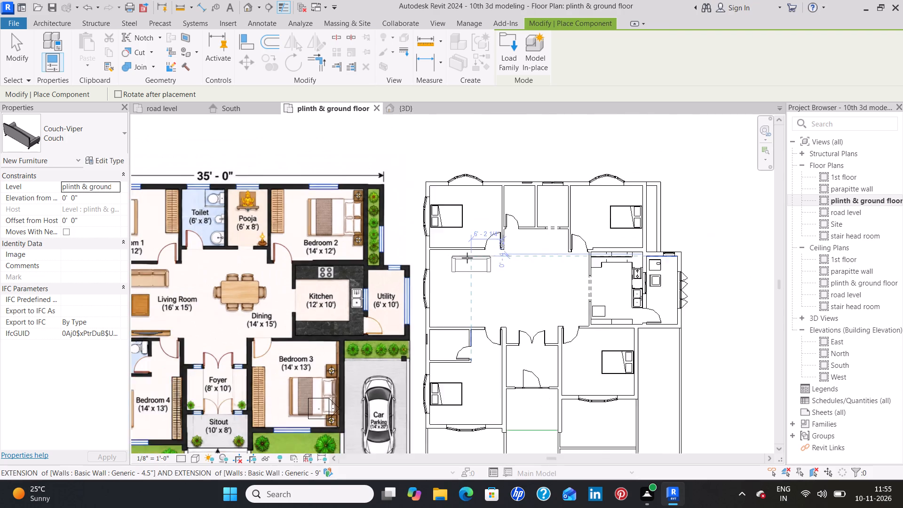
scroll(467, 258, up, 12)
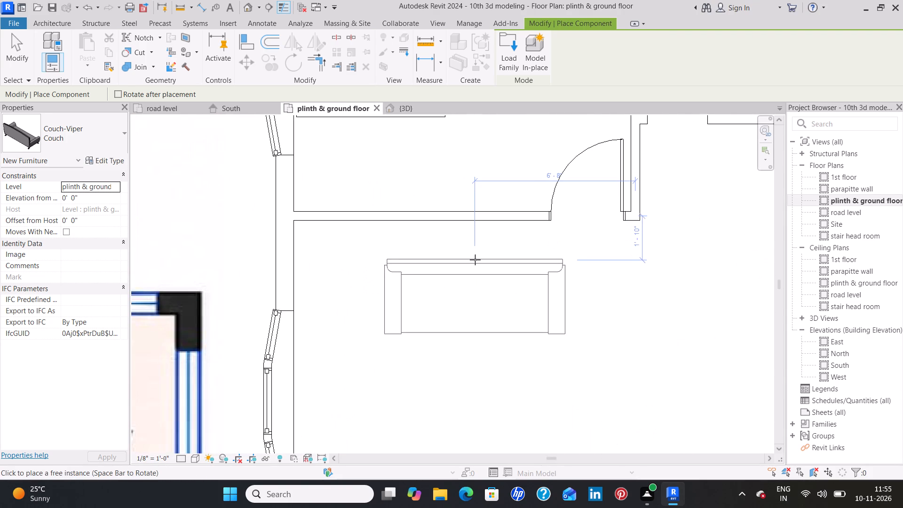
click(478, 258)
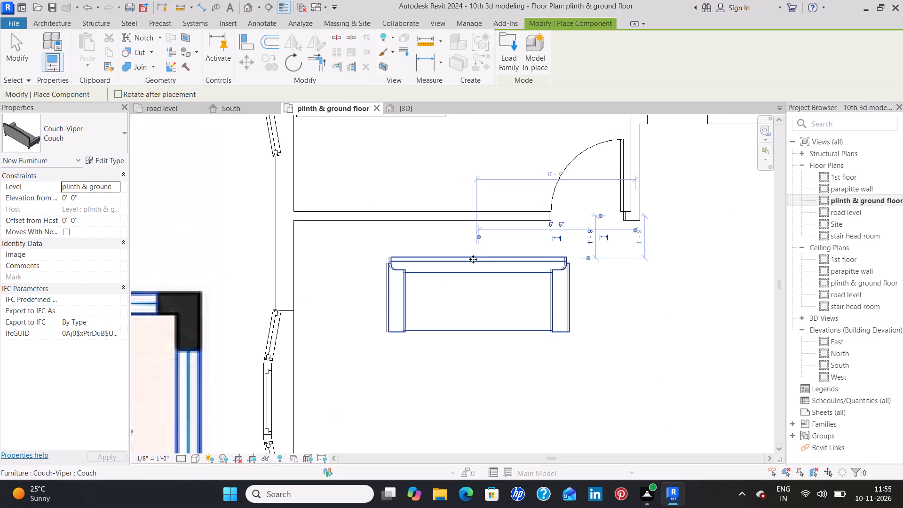
Place a second Couch-Viper rotated 90 degrees, its back towards the living room's bay window, about 1'-3" from the outer wall reference.
key(space)
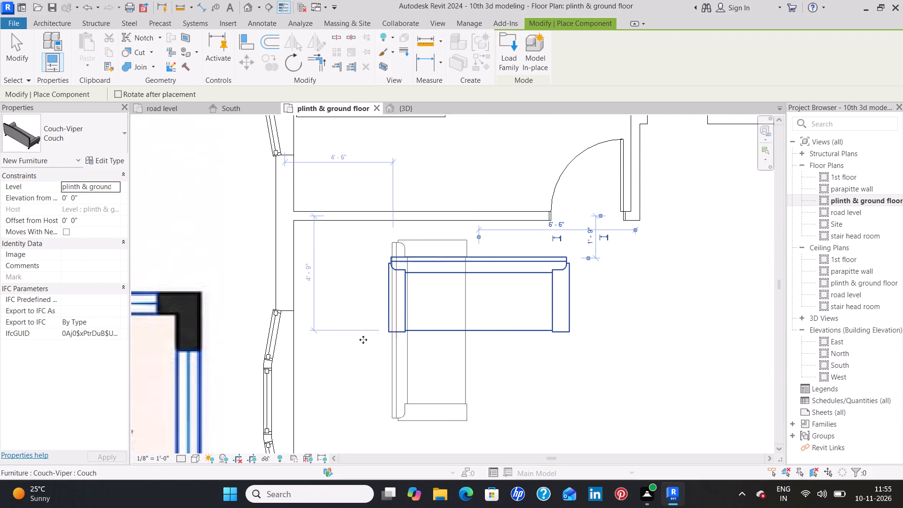
middle_drag(308, 370, 333, 259)
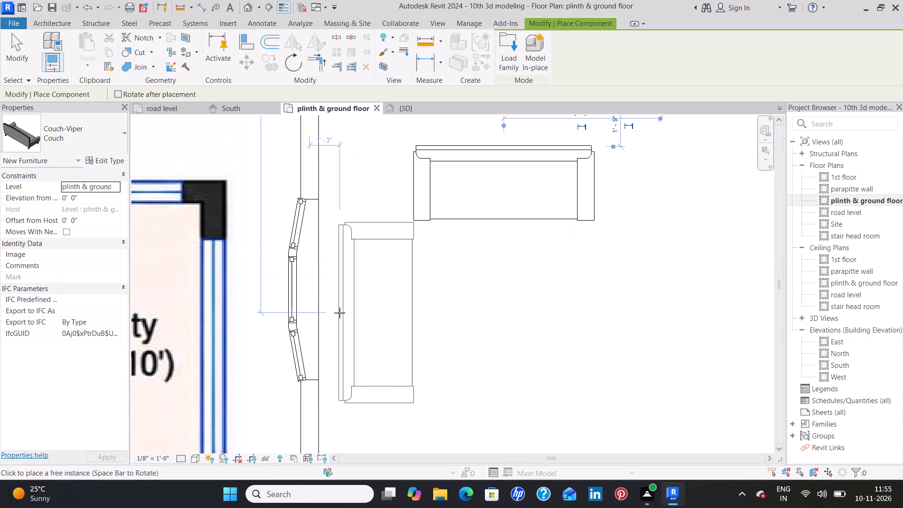
click(340, 313)
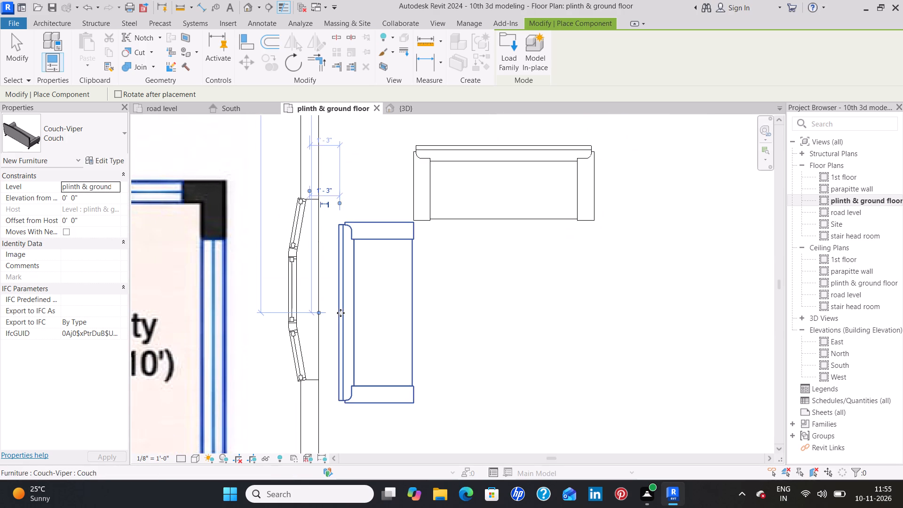
scroll(576, 321, down, 5)
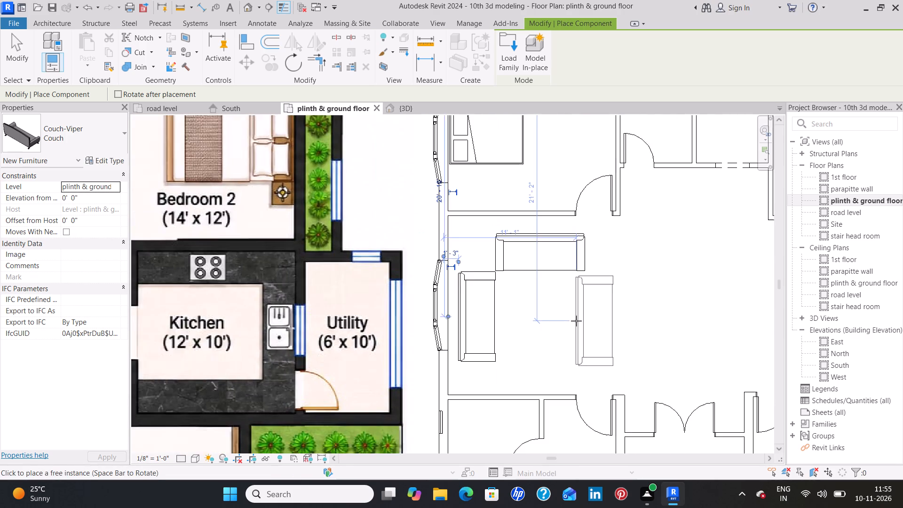
scroll(576, 321, down, 7)
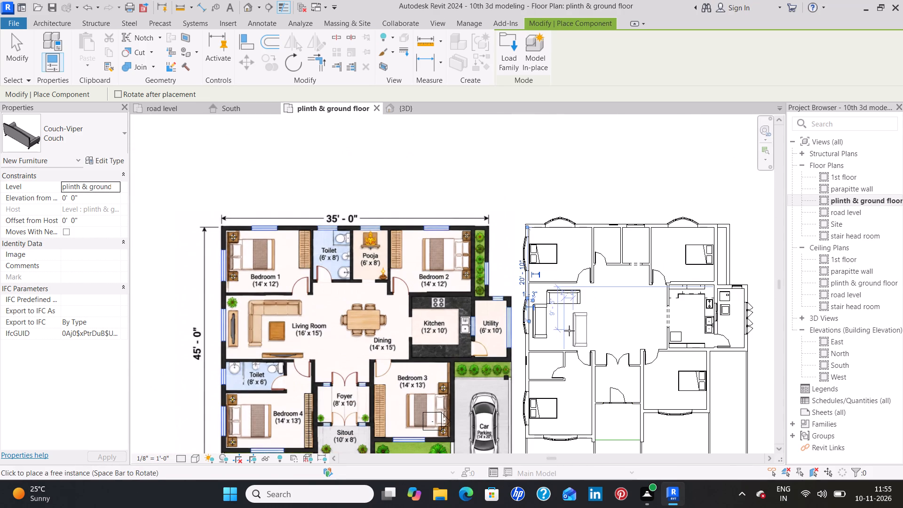
Nudge the couch backing onto the Bedroom 1 wall to about 1'-5" from it and 6'-7" from the wall beside Bedroom 1's door.
key(Escape)
key(Escape)
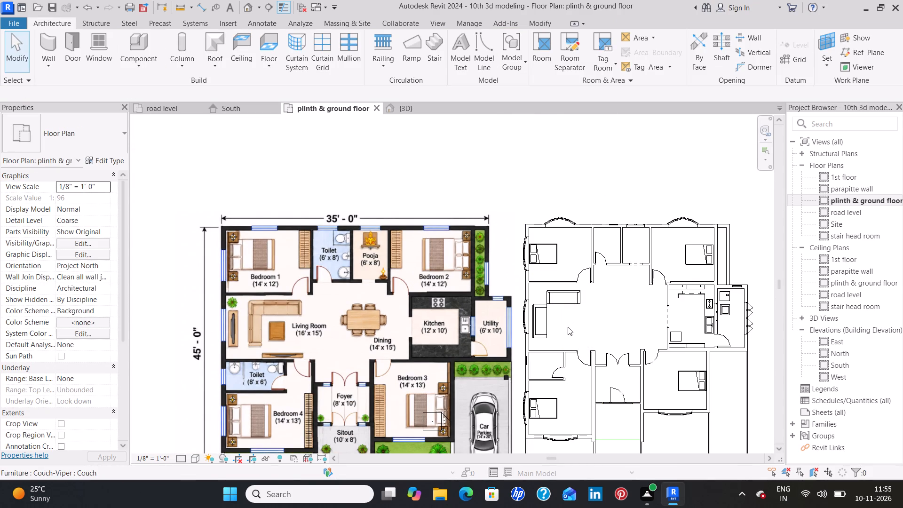
middle_drag(568, 327, 555, 310)
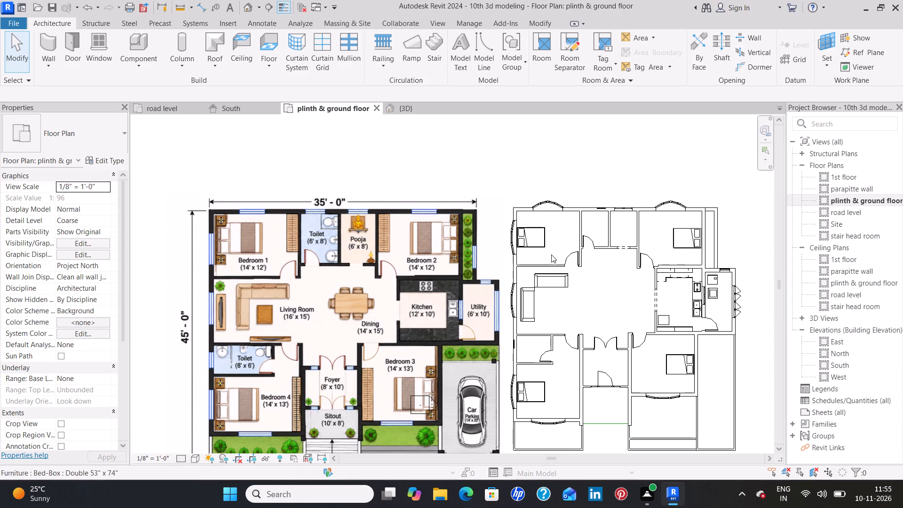
scroll(560, 292, up, 2)
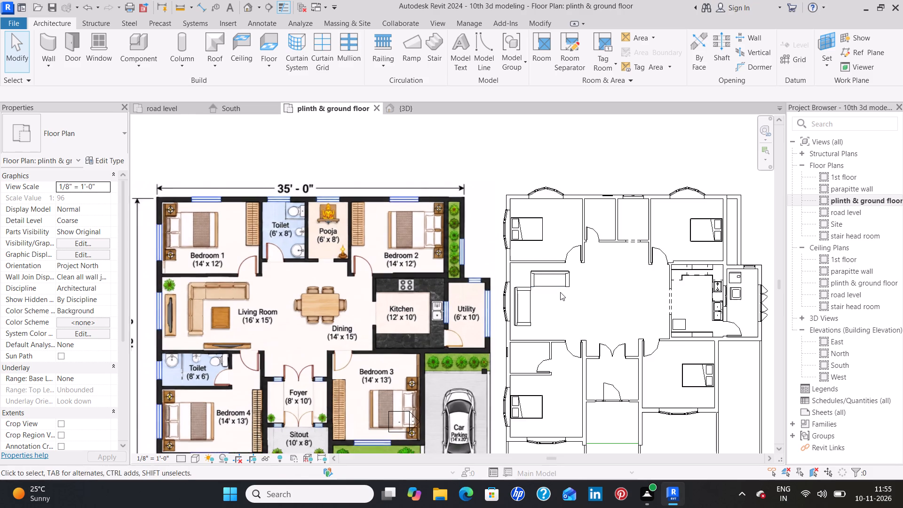
scroll(560, 292, up, 6)
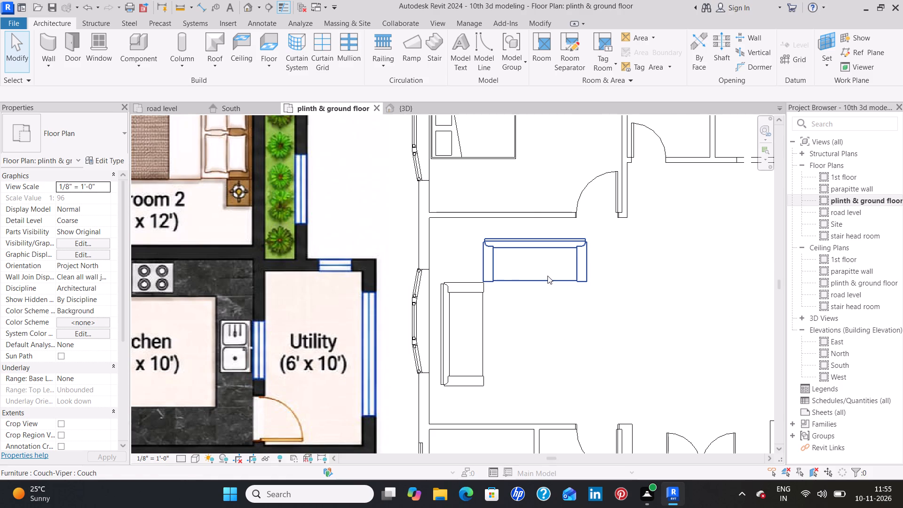
click(547, 276)
scroll(544, 268, up, 6)
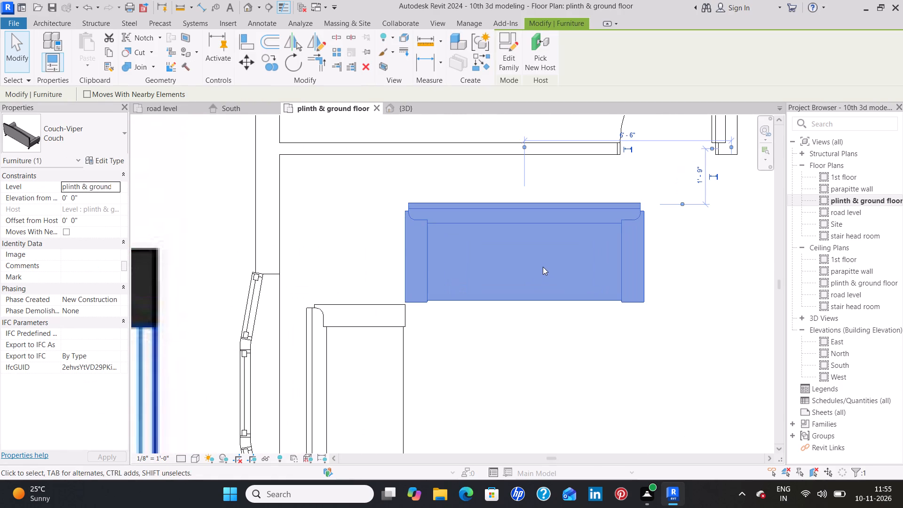
key(Up)
key(Up)
key(Up)
key(Up)
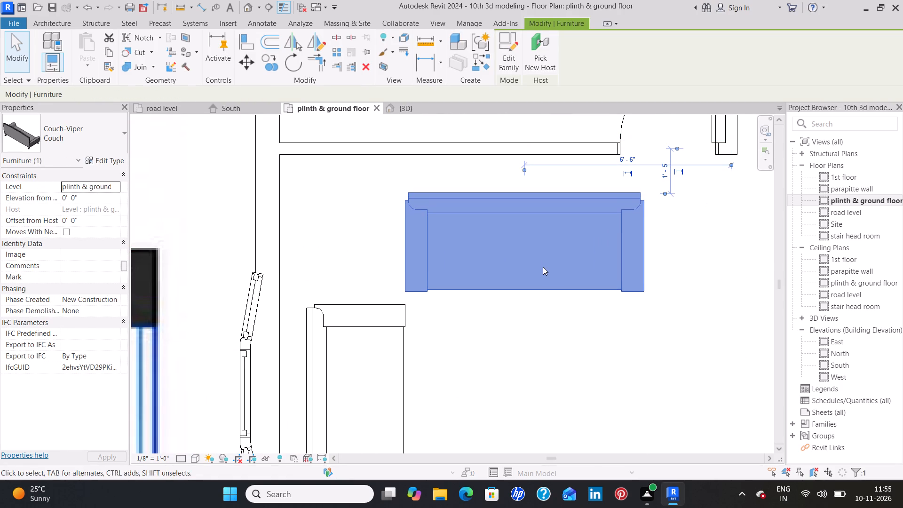
key(Left)
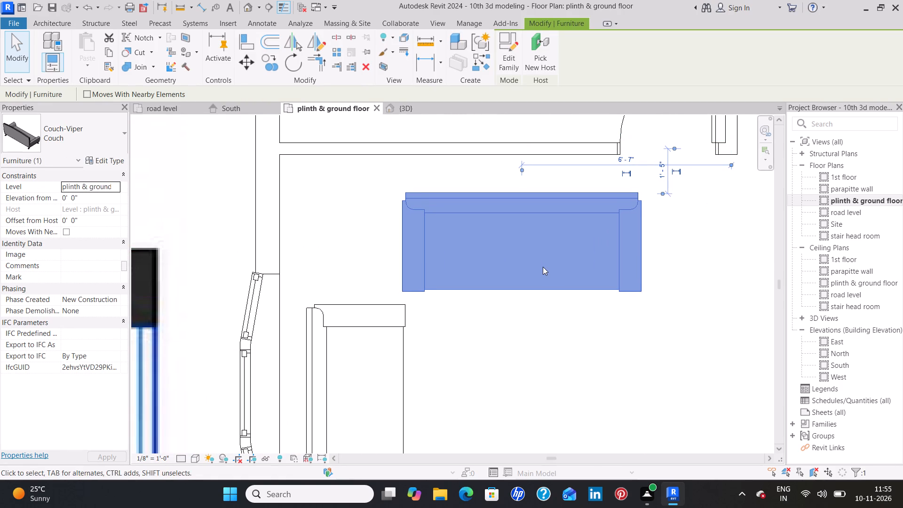
Nudge the bay-window couch to about 8'-3 3/4" from the Bedroom 1 wall and 1'-1" from the outer wall reference.
click(363, 330)
key(Up)
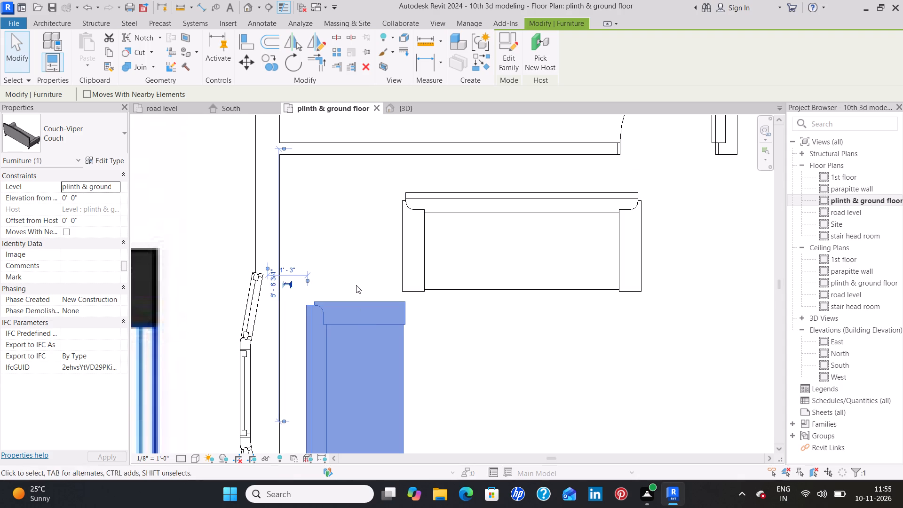
key(Up)
key(Up)
key(Up)
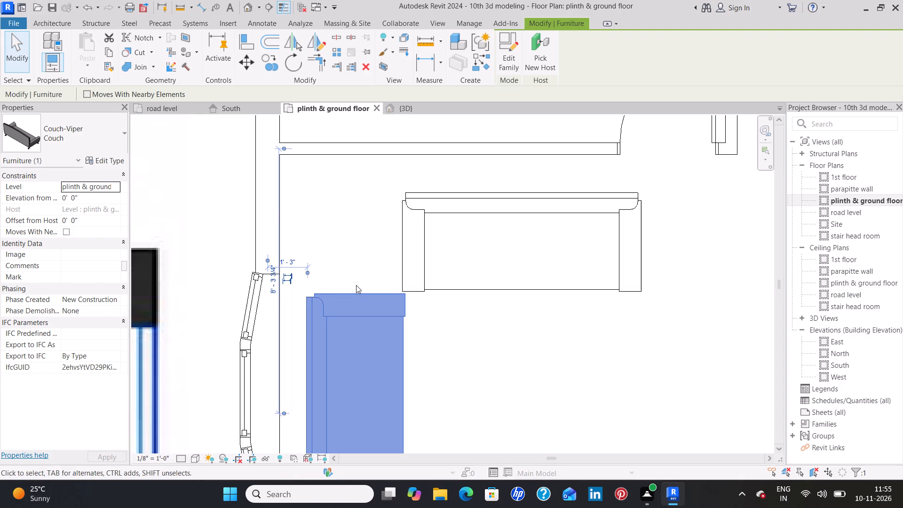
key(Left)
key(Left)
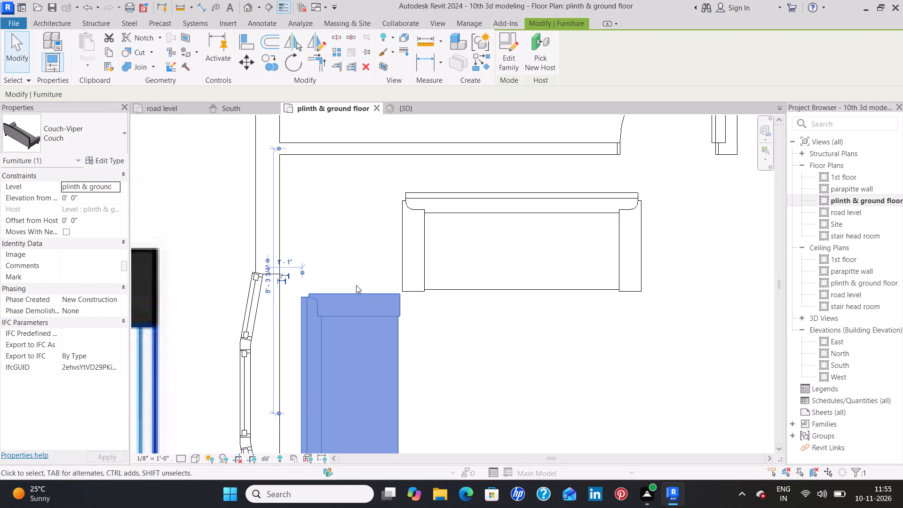
click(356, 263)
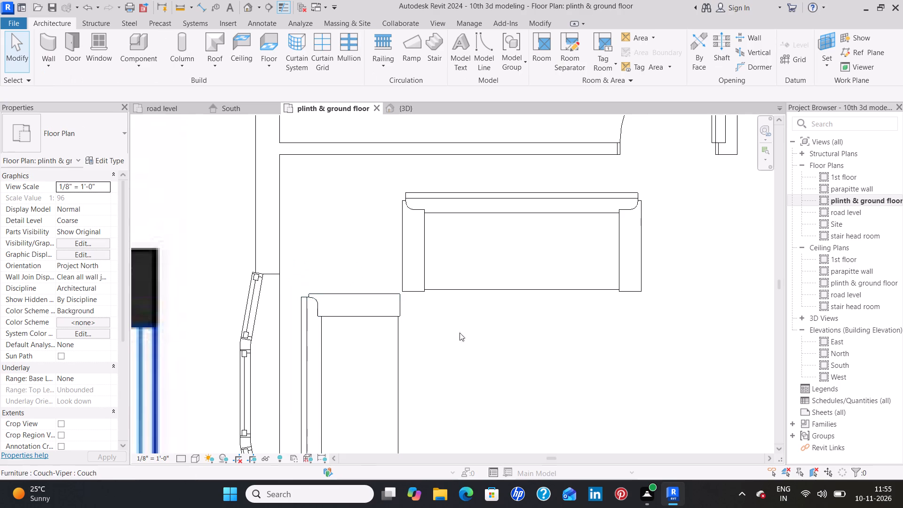
Load the Seating-Auditorium family from the Seating folder for component placement, dismissing the save reminder without saving.
scroll(494, 348, down, 6)
middle_drag(531, 366, 515, 303)
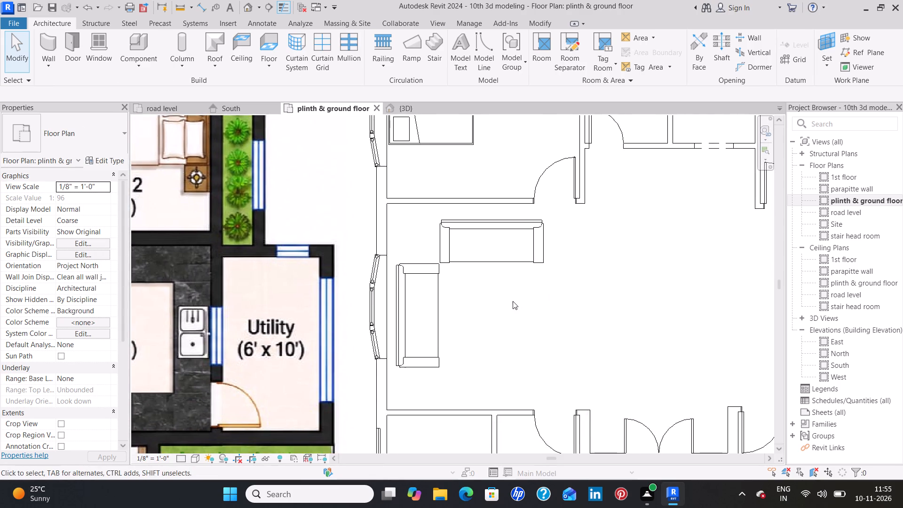
scroll(512, 301, down, 7)
middle_drag(509, 301, 492, 315)
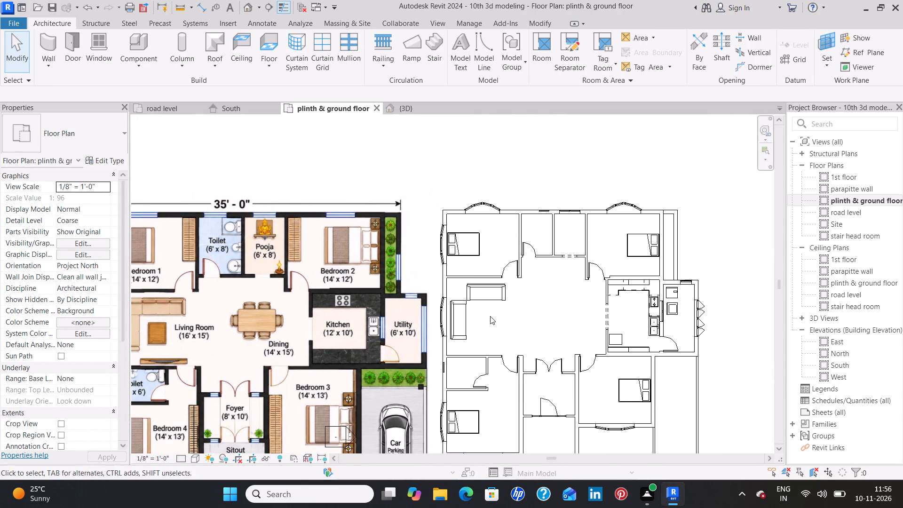
click(128, 48)
click(502, 63)
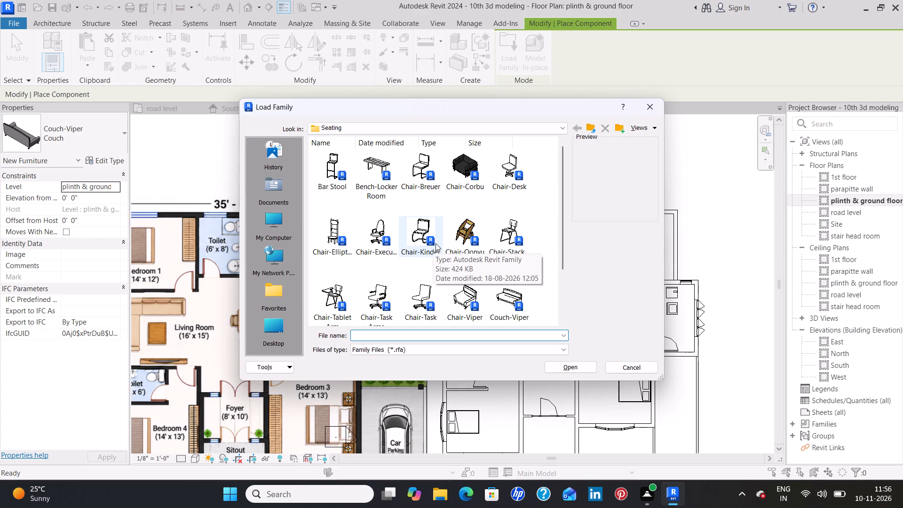
scroll(436, 243, down, 1)
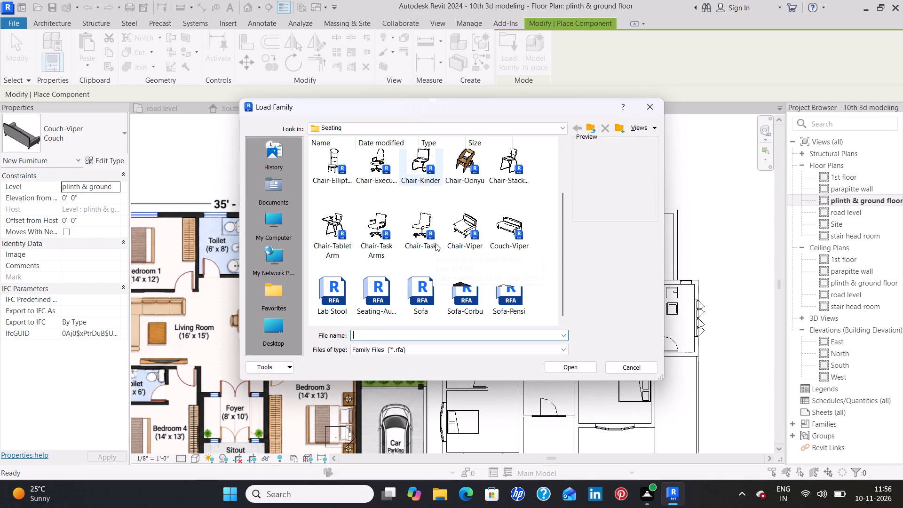
click(380, 283)
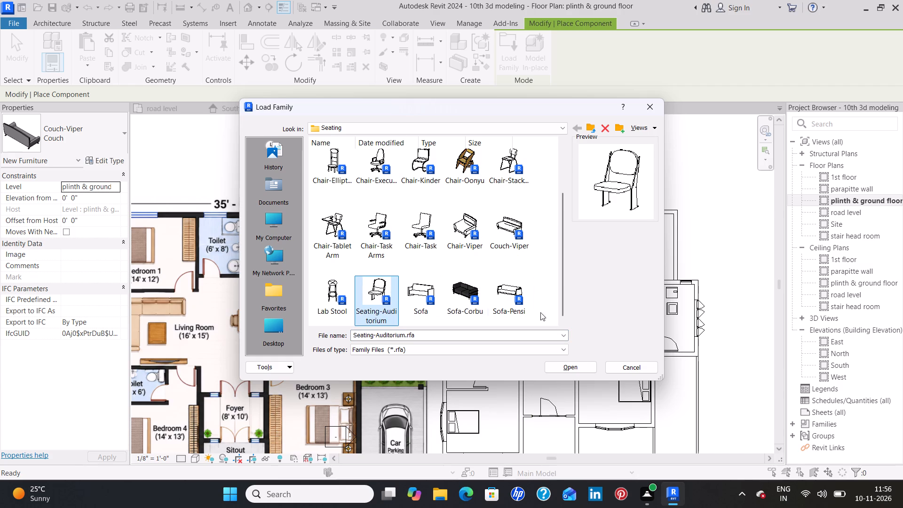
click(574, 367)
scroll(508, 345, down, 1)
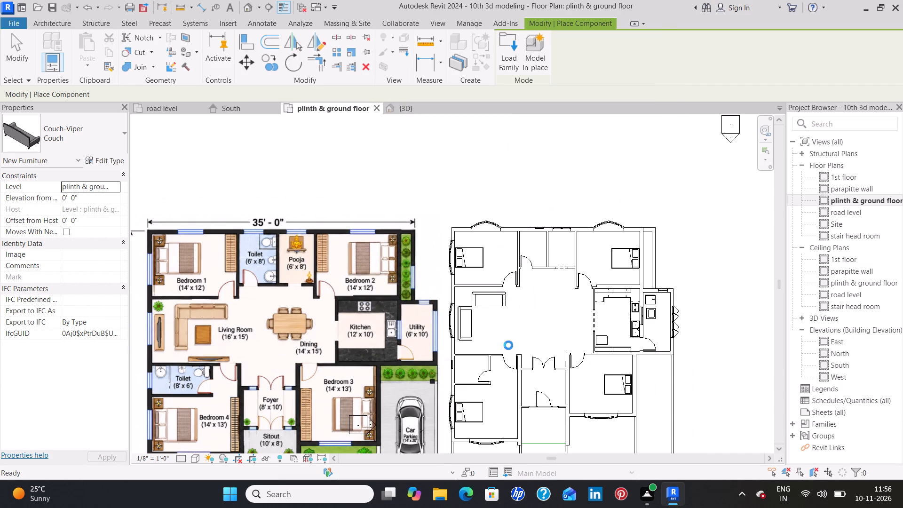
scroll(508, 345, down, 1)
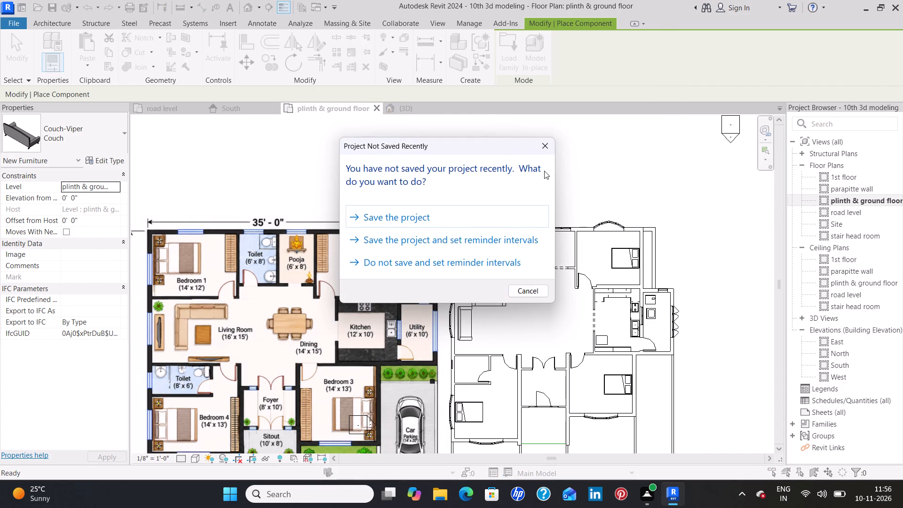
click(546, 147)
Place one 18" x 24" x 30" Seating-Auditorium chair diagonally between the two couches, its back towards the living room's outer corner by Bedroom 1.
scroll(474, 309, up, 3)
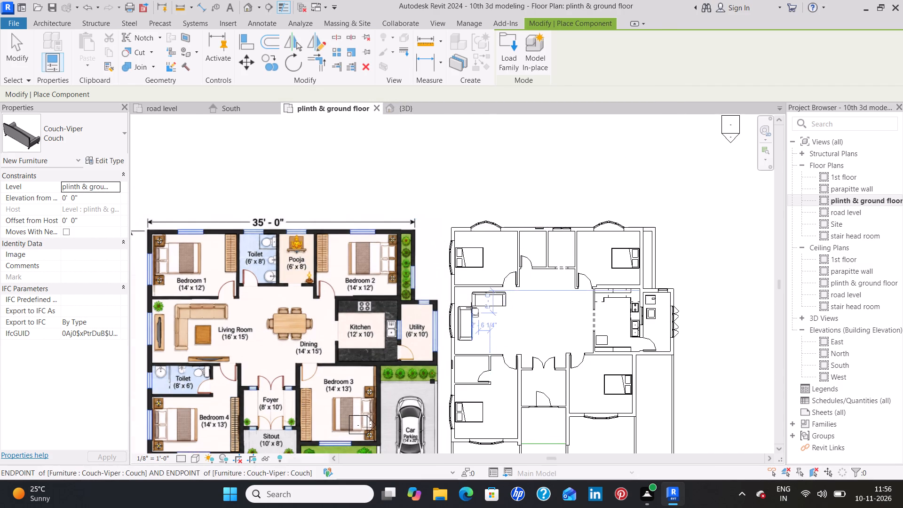
scroll(471, 308, up, 8)
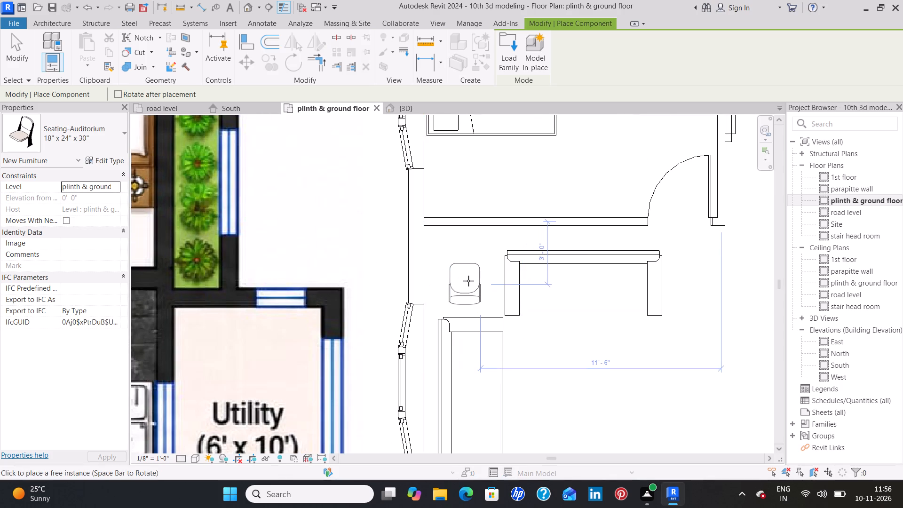
key(space)
key(space)
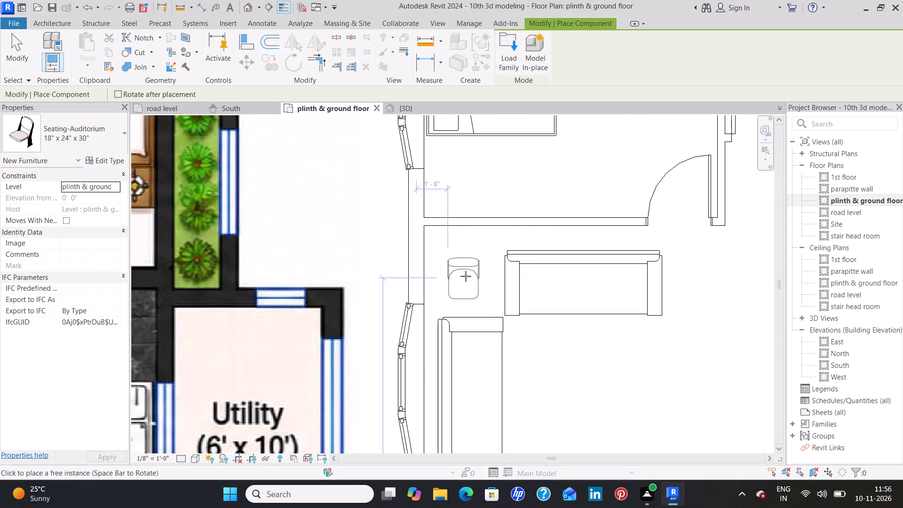
key(space)
key(space)
key(space)
key(space)
key(space)
key(space)
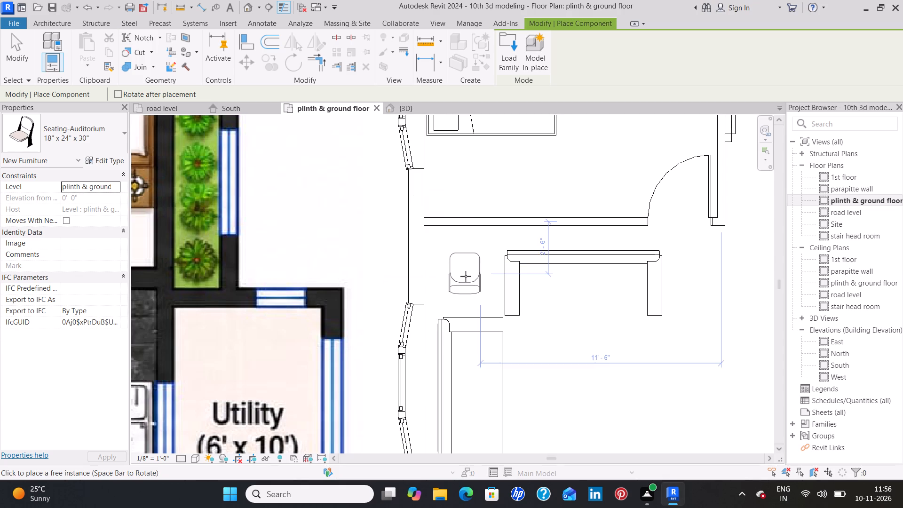
key(space)
key(space)
key(space)
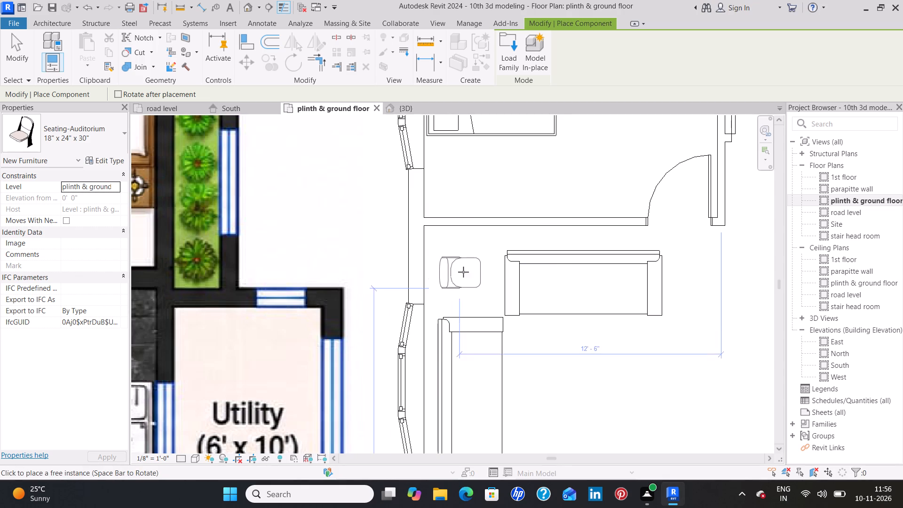
key(space)
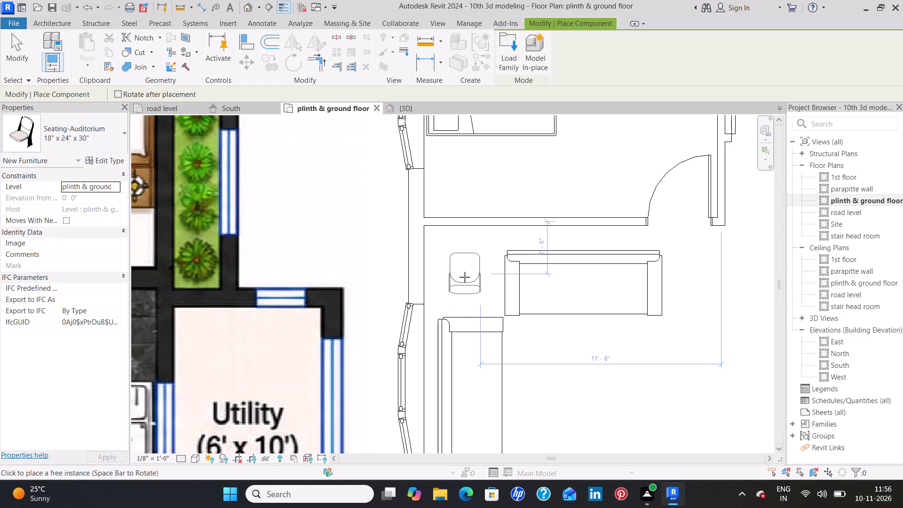
key(space)
key(space)
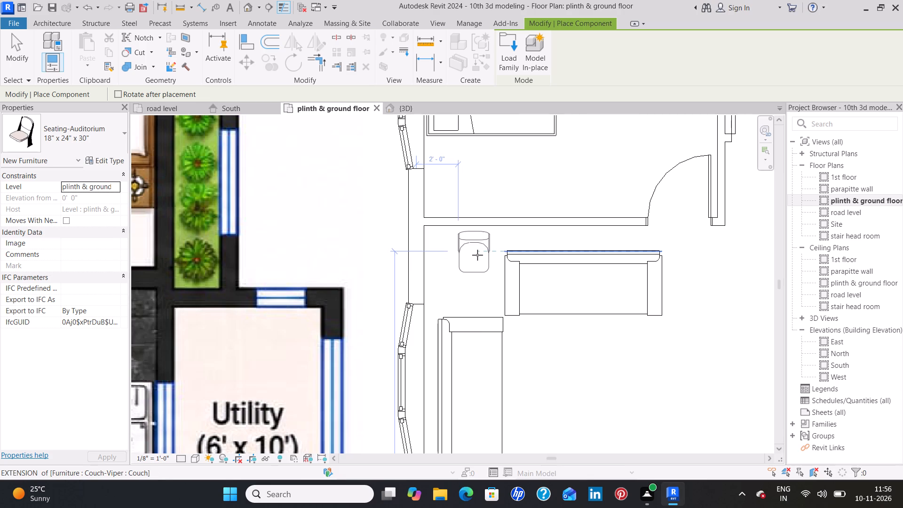
key(space)
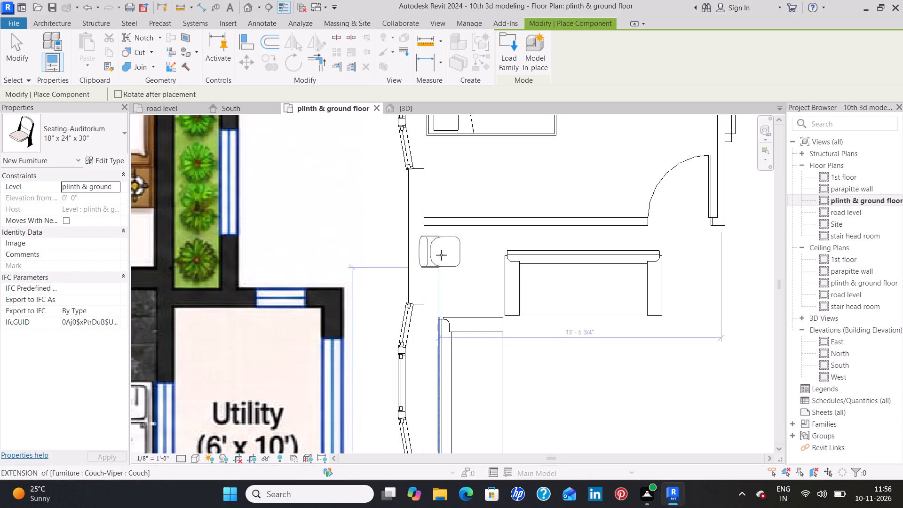
key(space)
key(space)
key(space)
key(space)
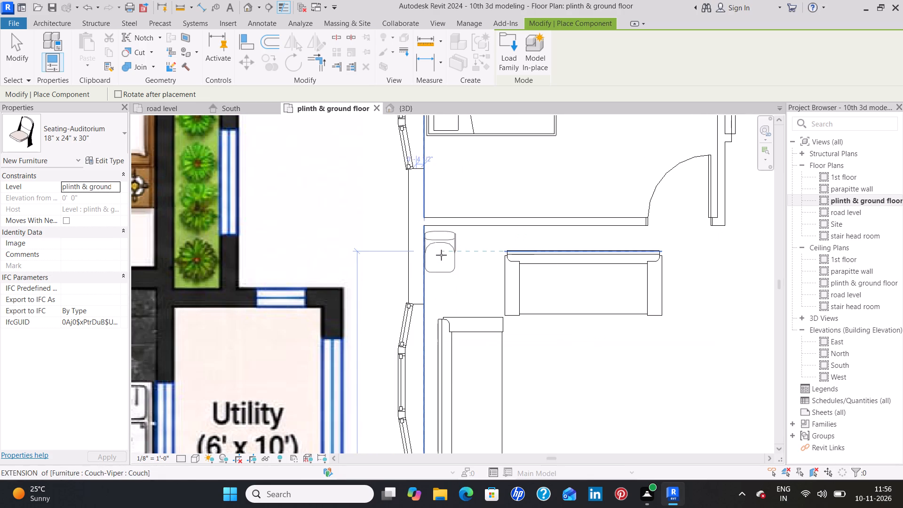
key(space)
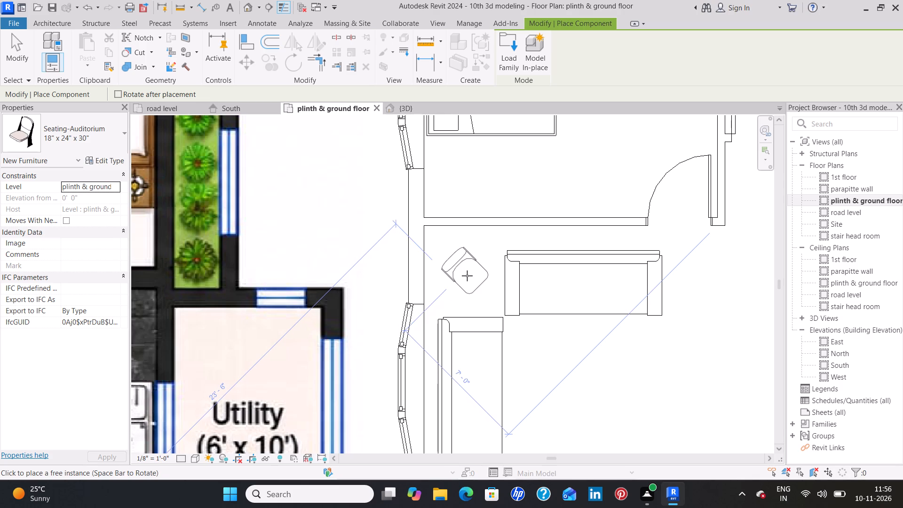
click(471, 280)
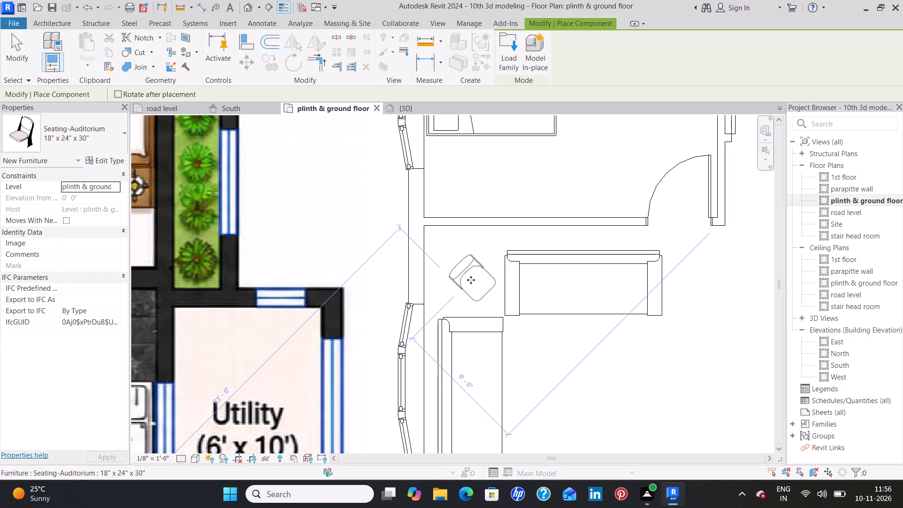
key(Escape)
key(Escape)
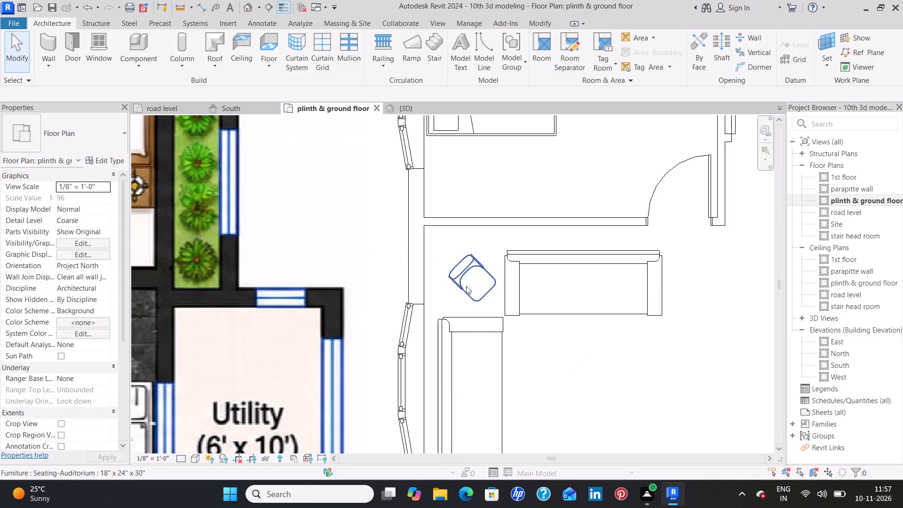
Nudge the auditorium chair two increments towards the outer wall and two away from the Bedroom 1 wall.
click(463, 289)
scroll(492, 245, up, 4)
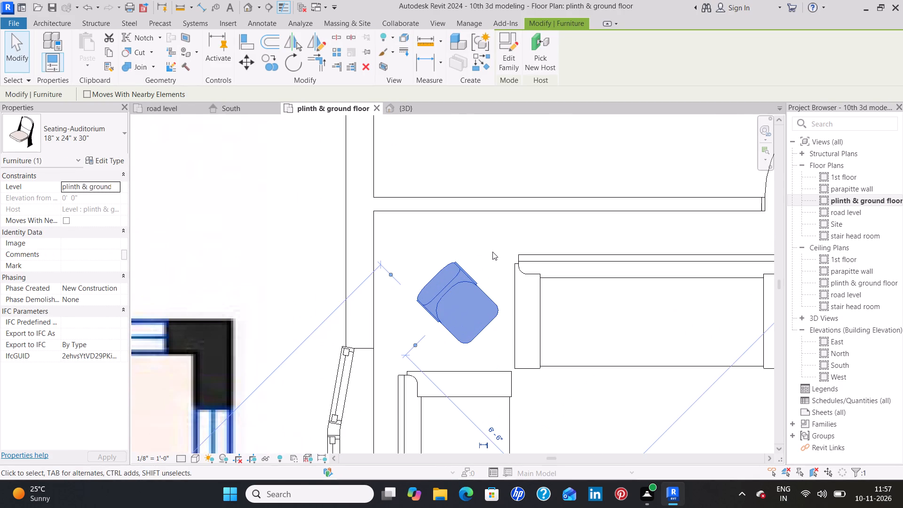
key(Left)
key(Left)
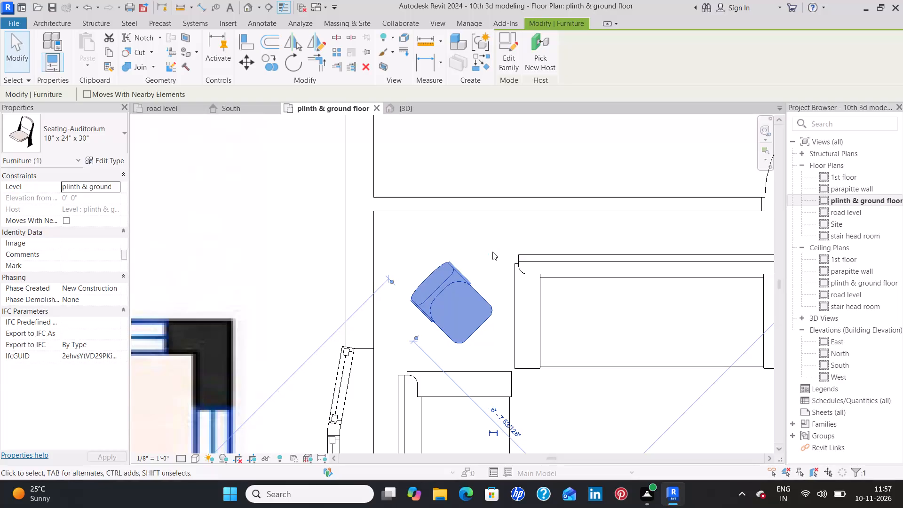
key(Down)
key(Down)
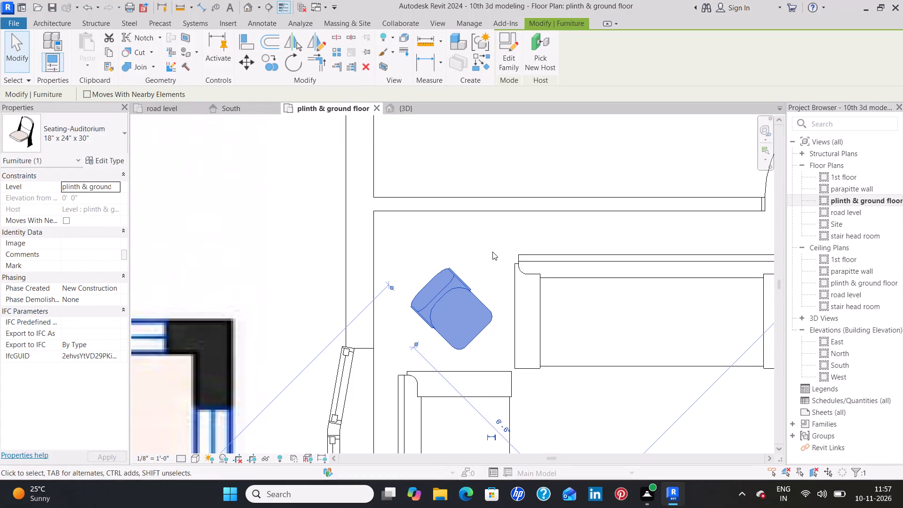
click(492, 252)
scroll(492, 252, down, 4)
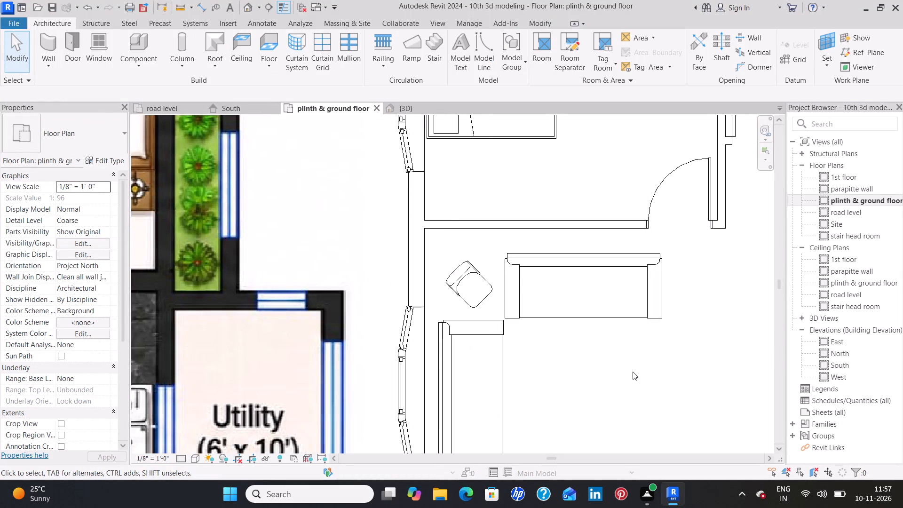
Load the Entertainment Center.0001 family from the Storage folder for component placement.
scroll(633, 372, down, 4)
middle_drag(625, 378, 570, 286)
scroll(567, 280, down, 2)
middle_drag(586, 293, 585, 294)
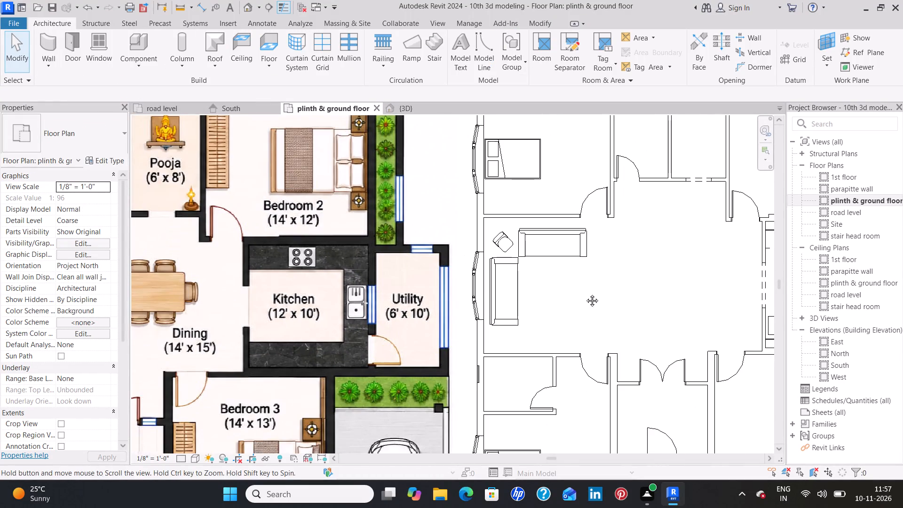
middle_drag(585, 294, 528, 325)
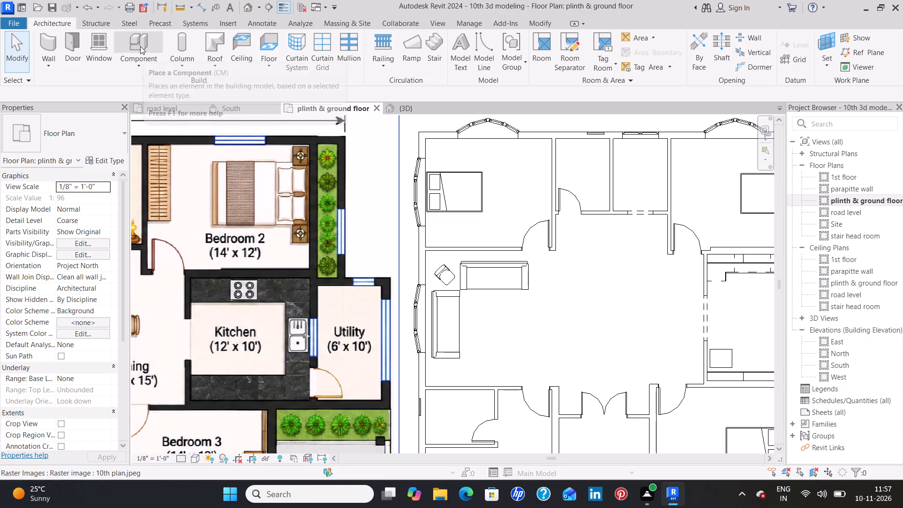
click(140, 46)
click(507, 50)
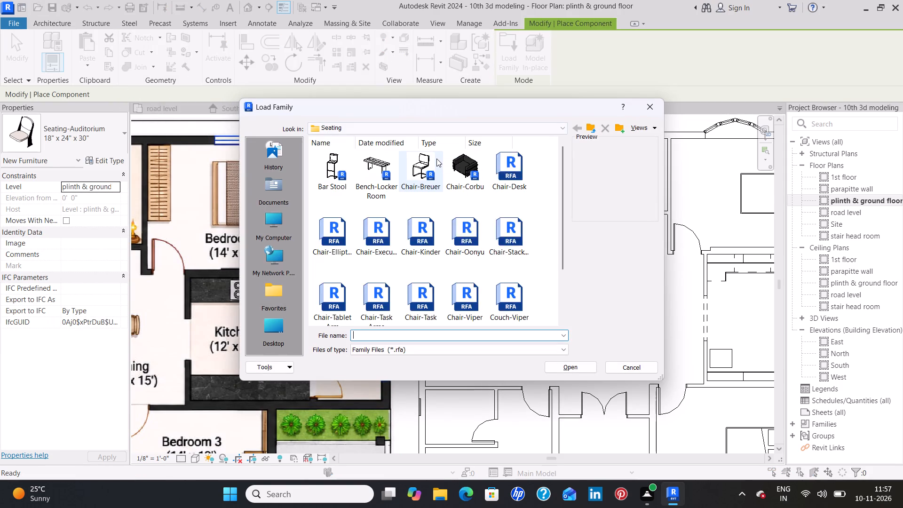
scroll(475, 217, down, 4)
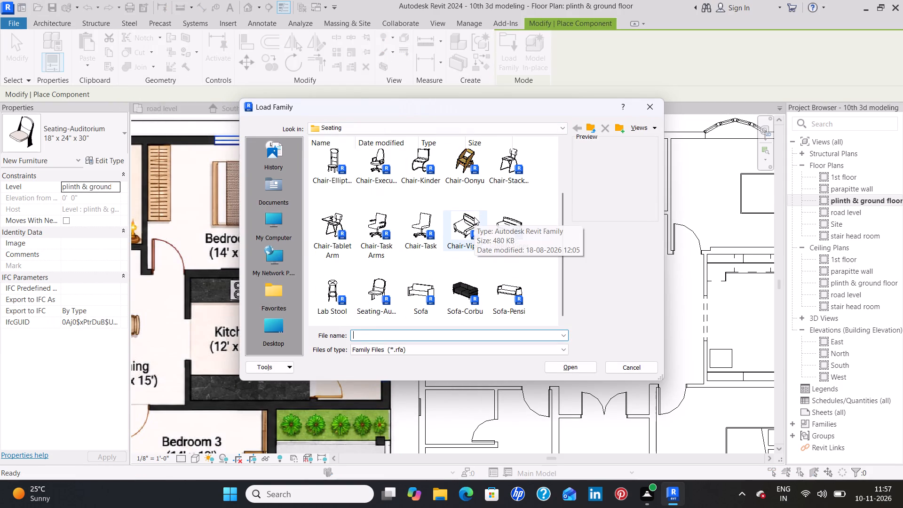
click(586, 126)
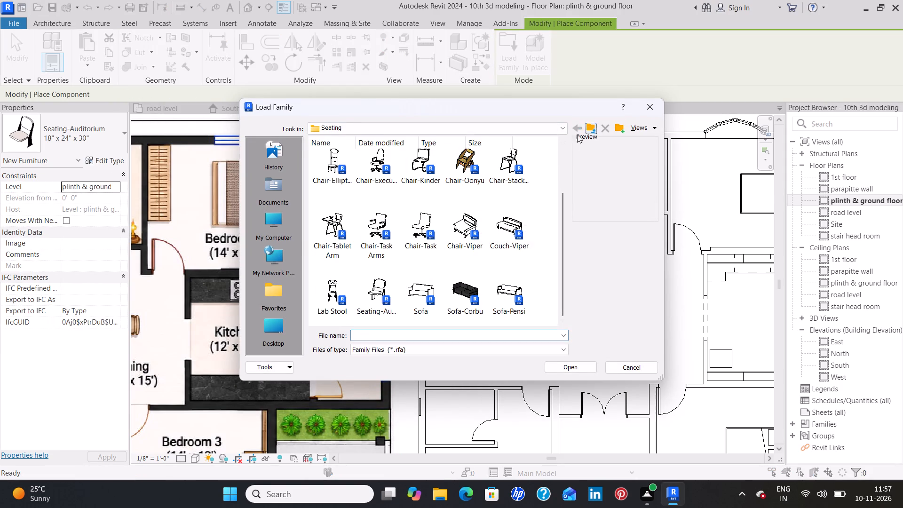
double_click(426, 170)
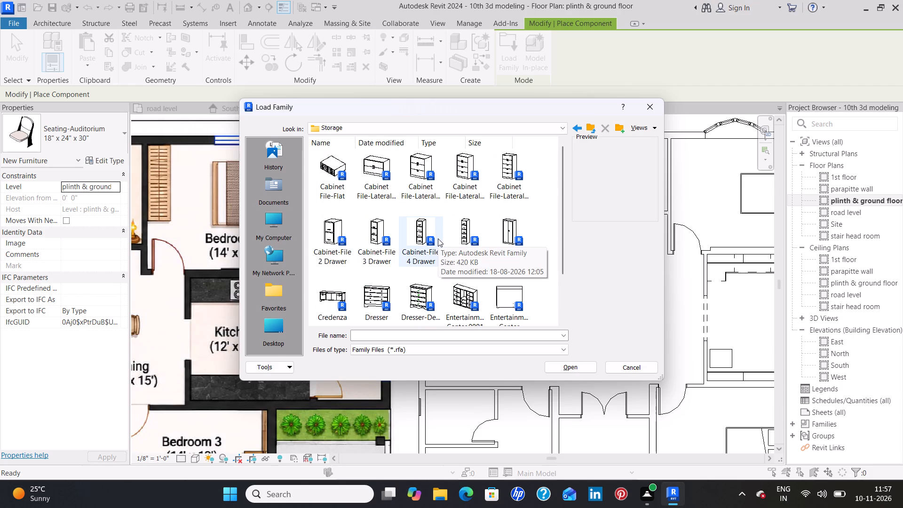
scroll(438, 238, down, 1)
click(467, 230)
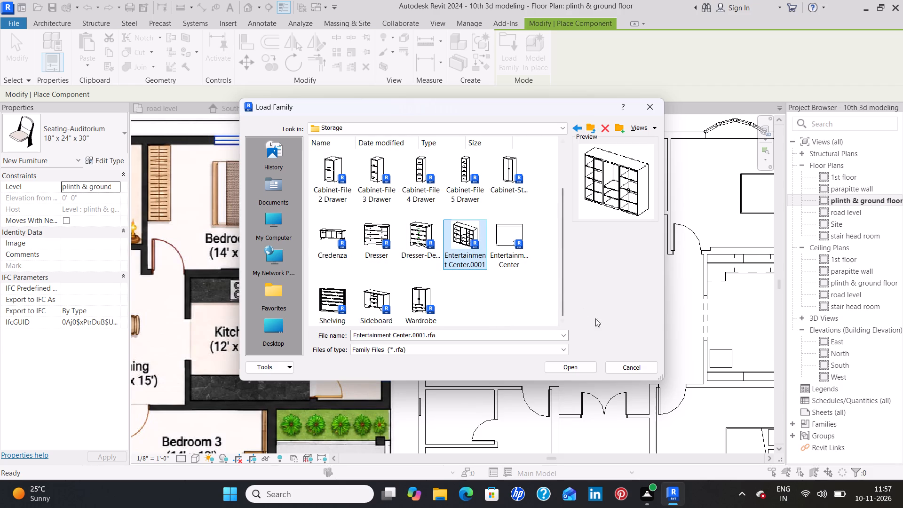
click(584, 367)
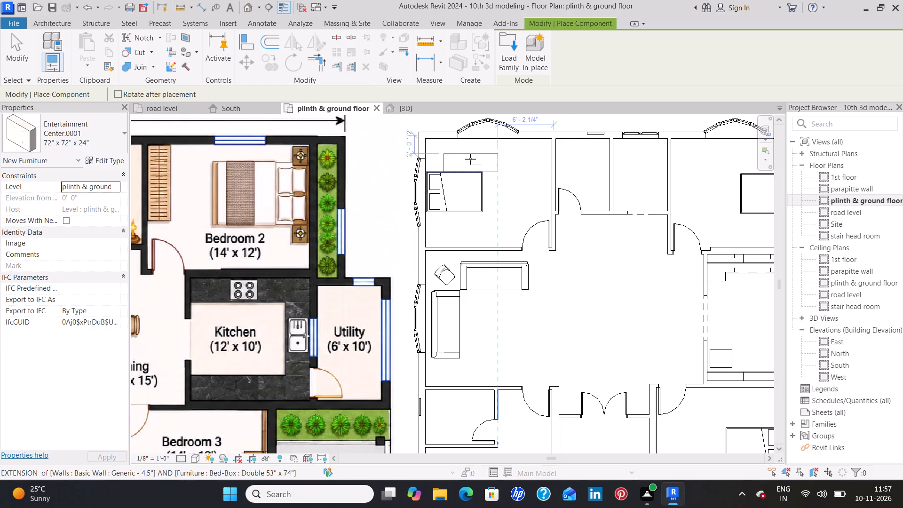
Position the 72" x 72" x 24" Entertainment Center.0001 for placement in Bedroom 1, in the clear area beside the bed.
scroll(471, 159, down, 3)
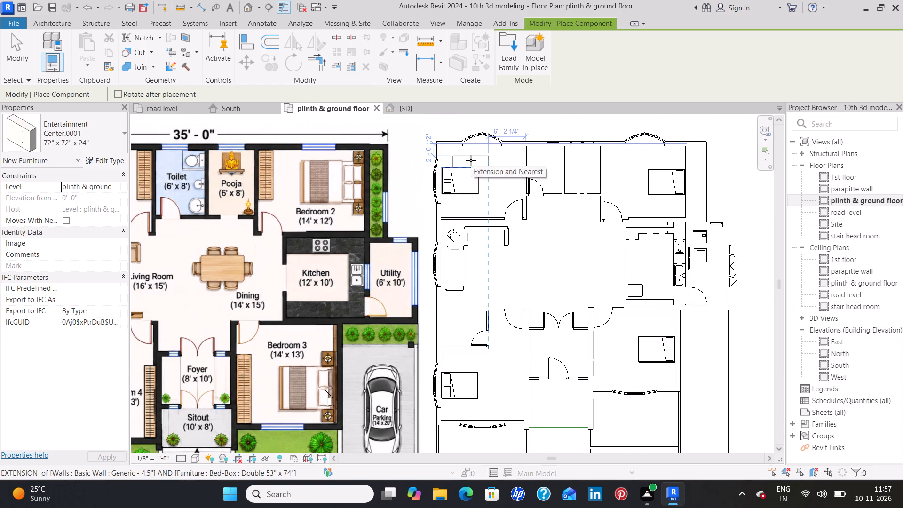
scroll(504, 159, up, 6)
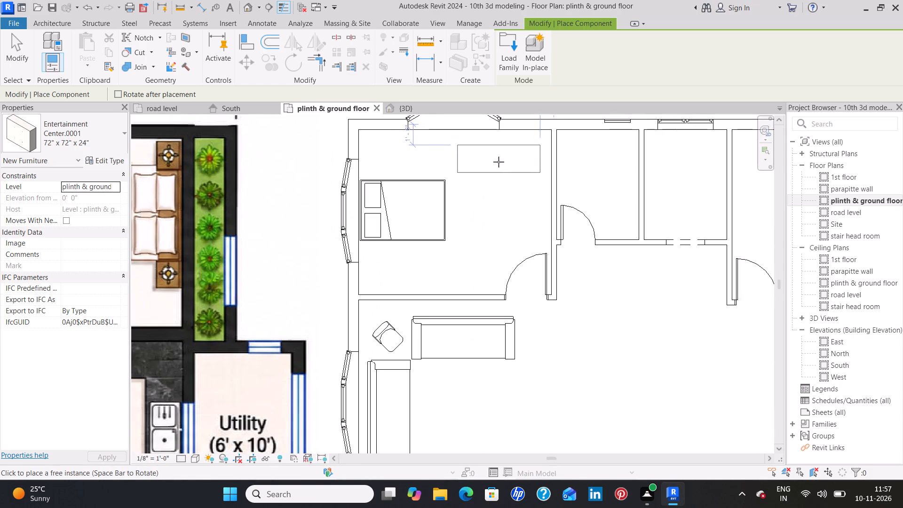
Rotate the 72" x 72" x 24" Entertainment Center and place one on the north-west bedroom's east wall and one on the north-east bedroom's west wall.
key(space)
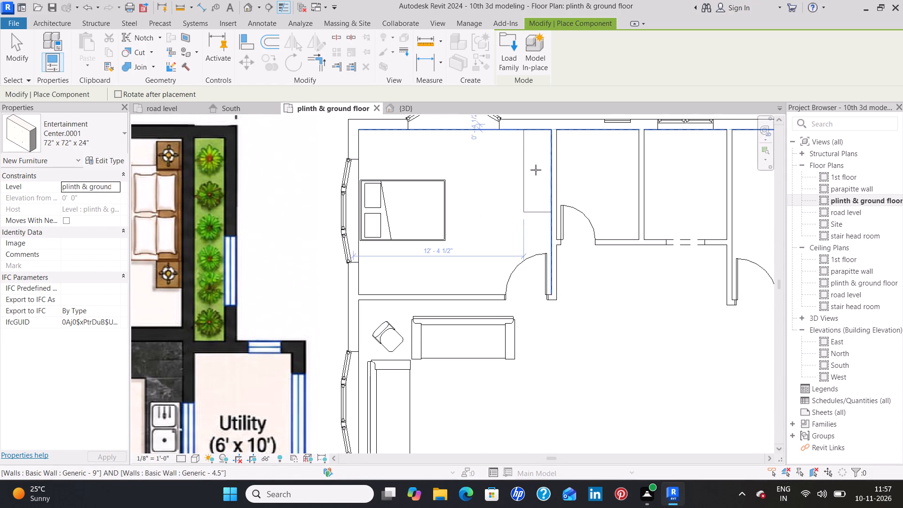
click(536, 170)
middle_drag(710, 181, 543, 217)
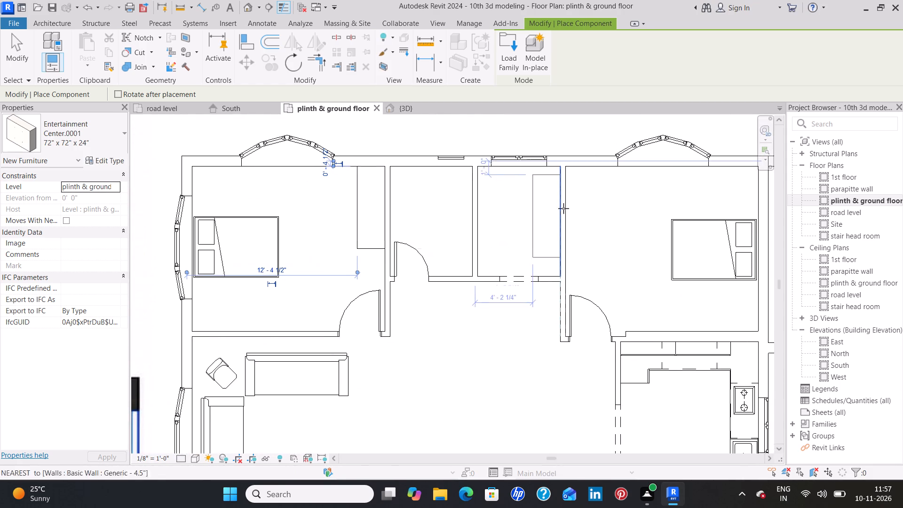
click(583, 203)
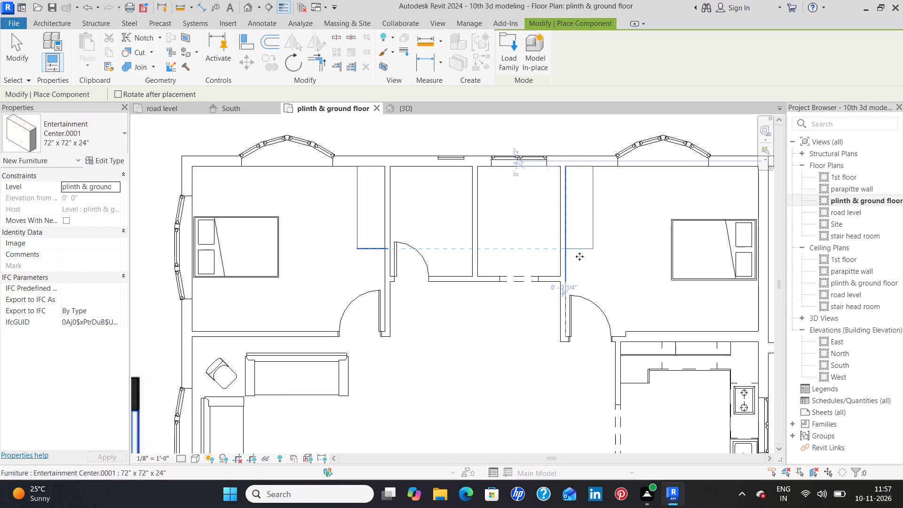
Place an Entertainment Center against the west wall of the south-east bedroom, in its south-west corner.
middle_drag(464, 339, 446, 220)
scroll(450, 227, down, 2)
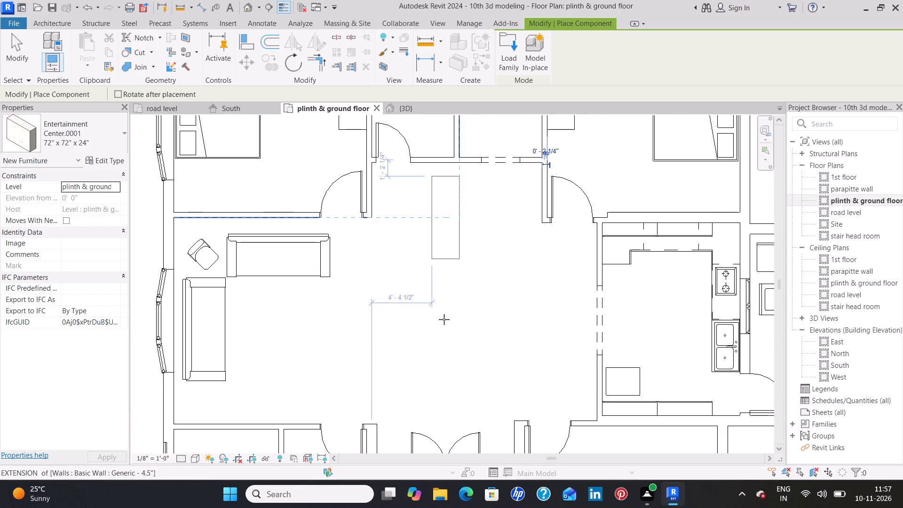
scroll(443, 322, down, 1)
middle_drag(442, 307, 547, 230)
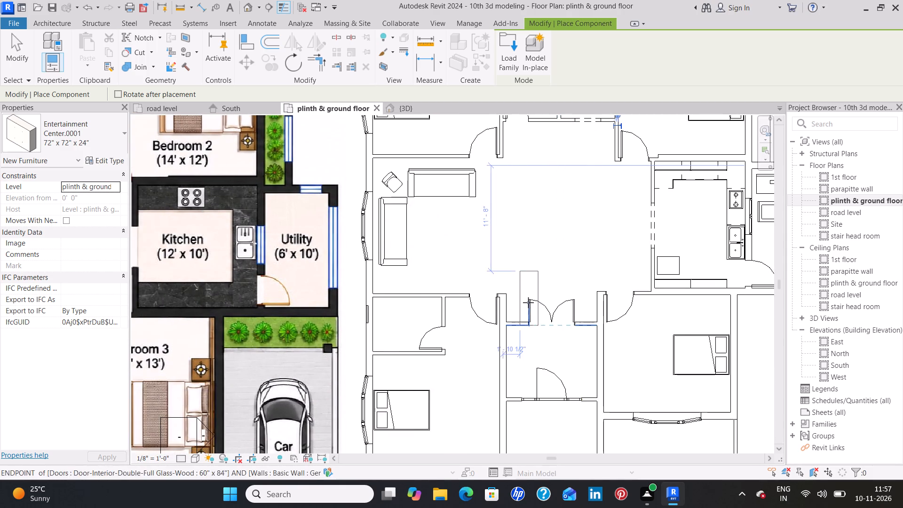
middle_drag(528, 302, 582, 209)
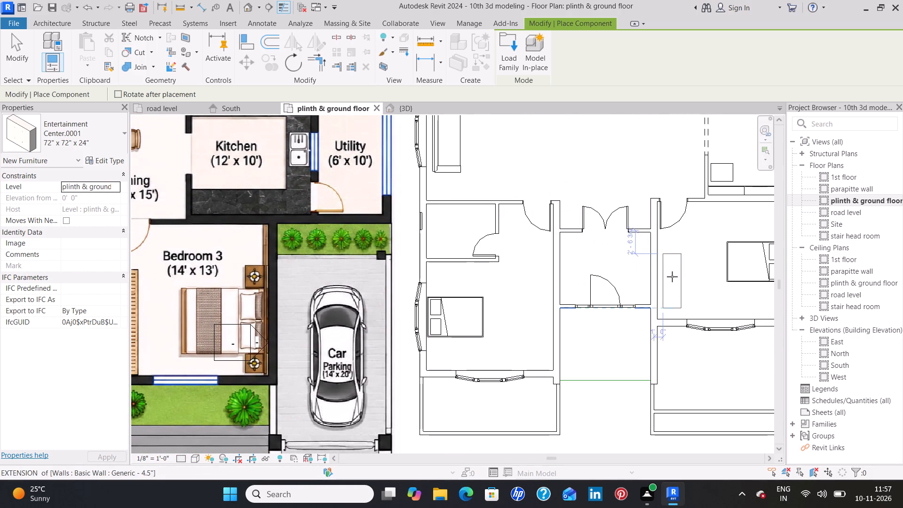
click(670, 291)
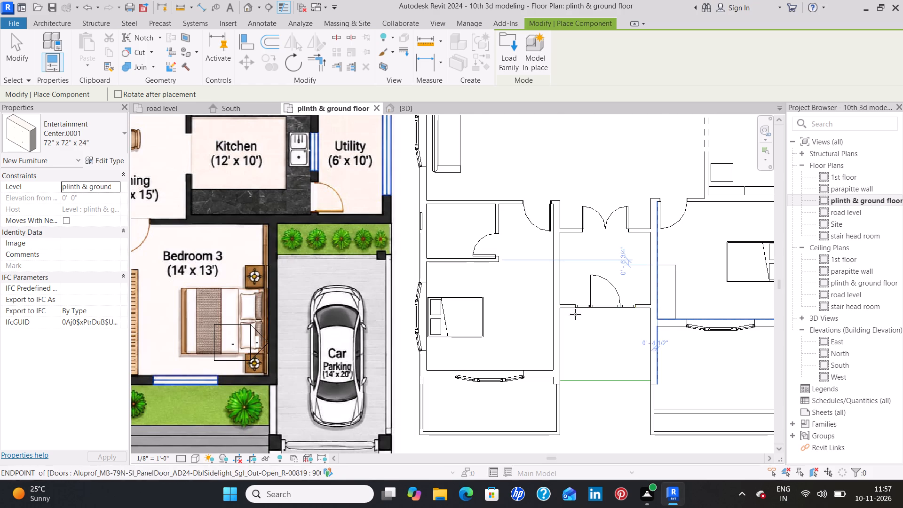
Place two Entertainment Centers end to end along the east wall of the south-west bedroom, starting at its south-east corner.
click(542, 339)
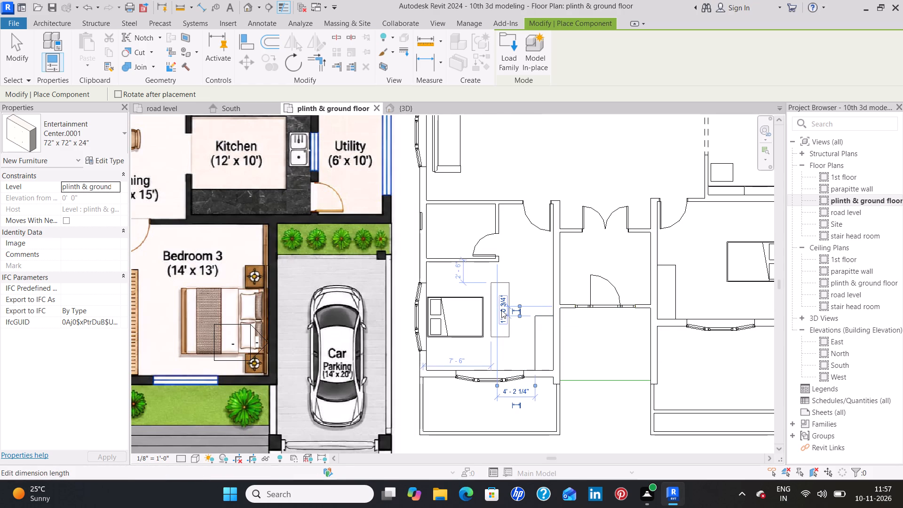
scroll(501, 310, down, 3)
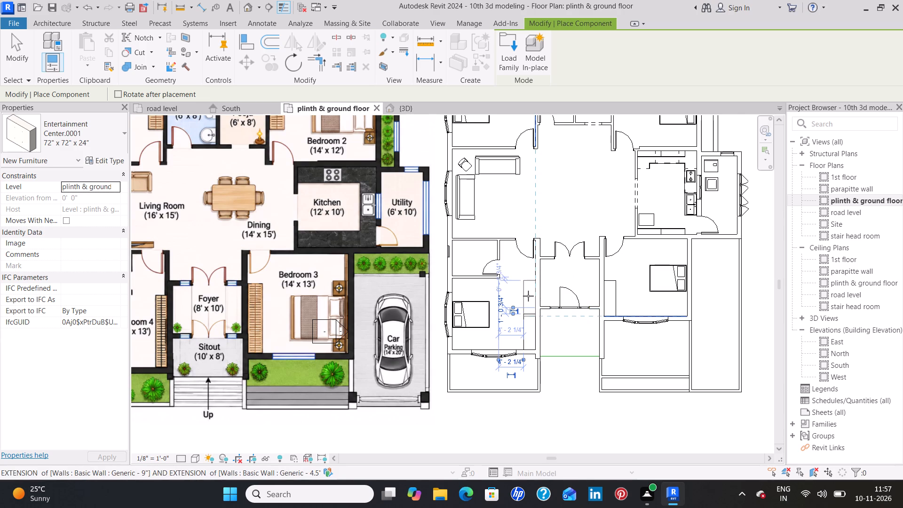
scroll(527, 292, up, 2)
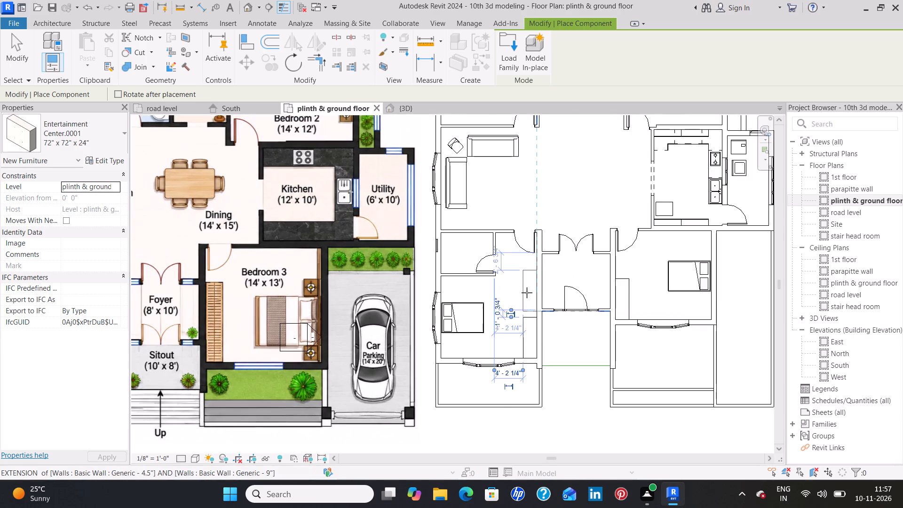
scroll(527, 293, up, 6)
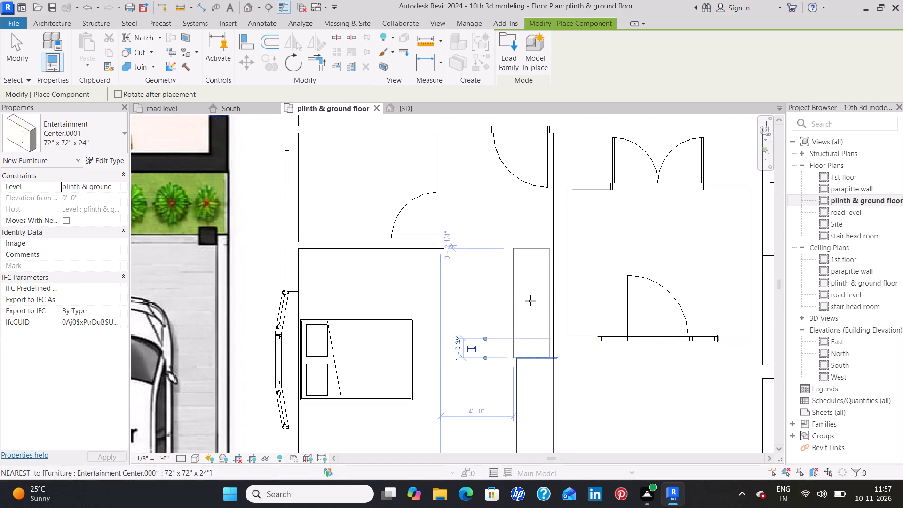
click(530, 301)
scroll(701, 245, down, 3)
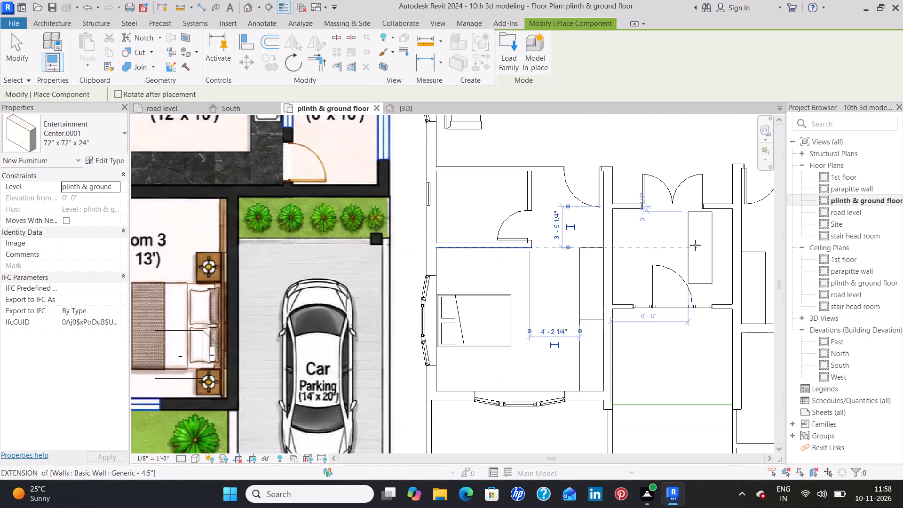
middle_drag(663, 251, 570, 273)
key(Escape)
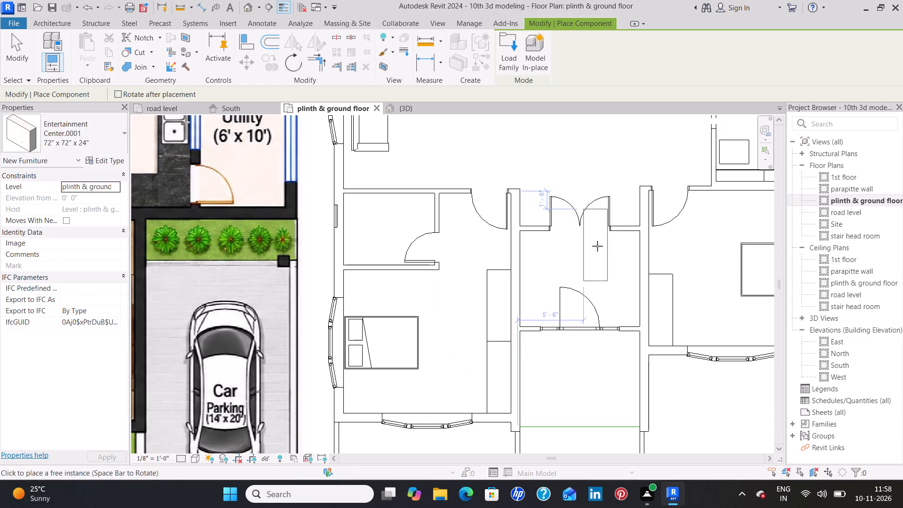
key(Escape)
Load the Wardrobe family from the Storage furniture folder as a component.
middle_drag(592, 246, 598, 276)
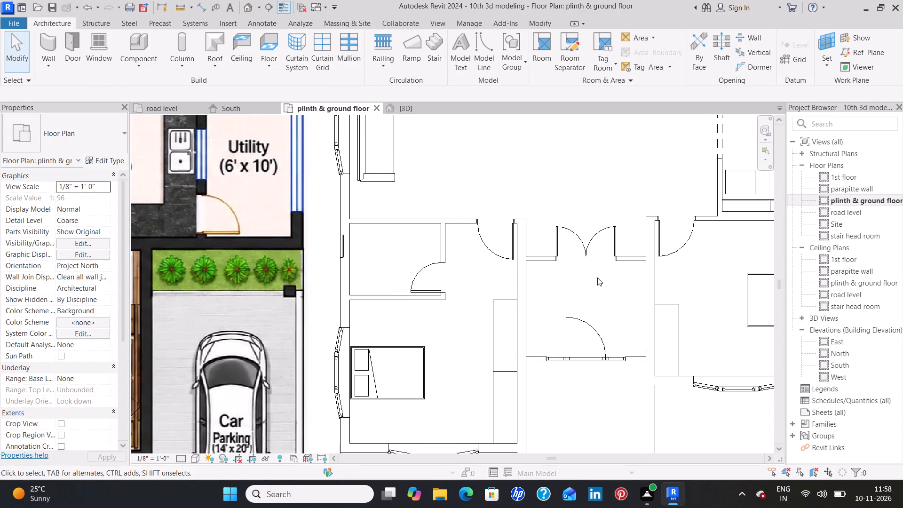
click(137, 48)
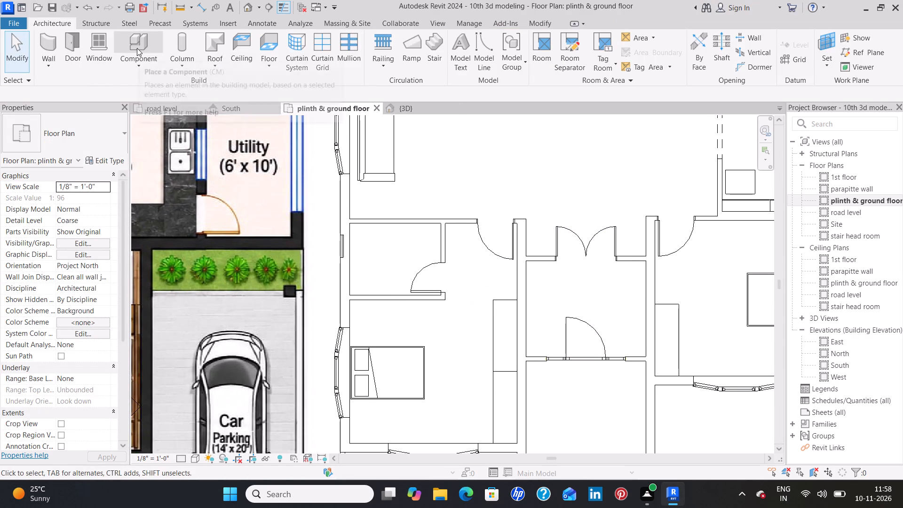
click(508, 56)
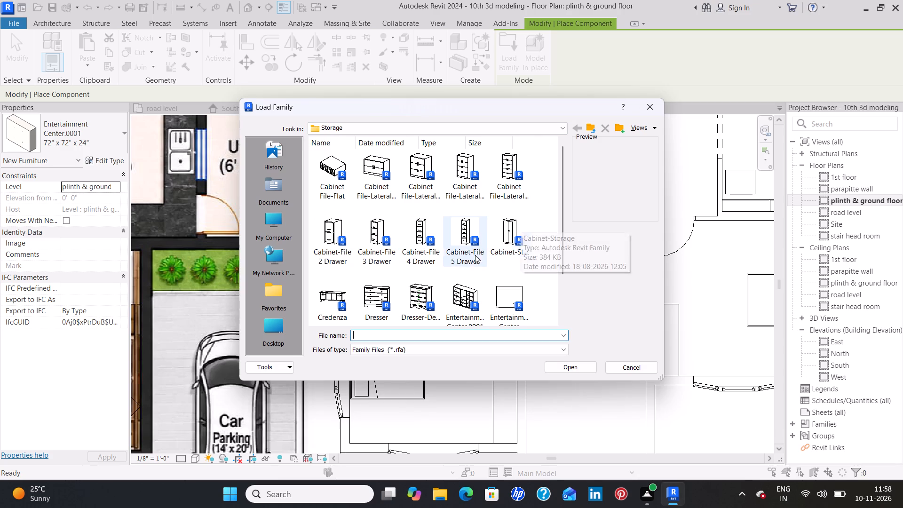
scroll(504, 225, down, 1)
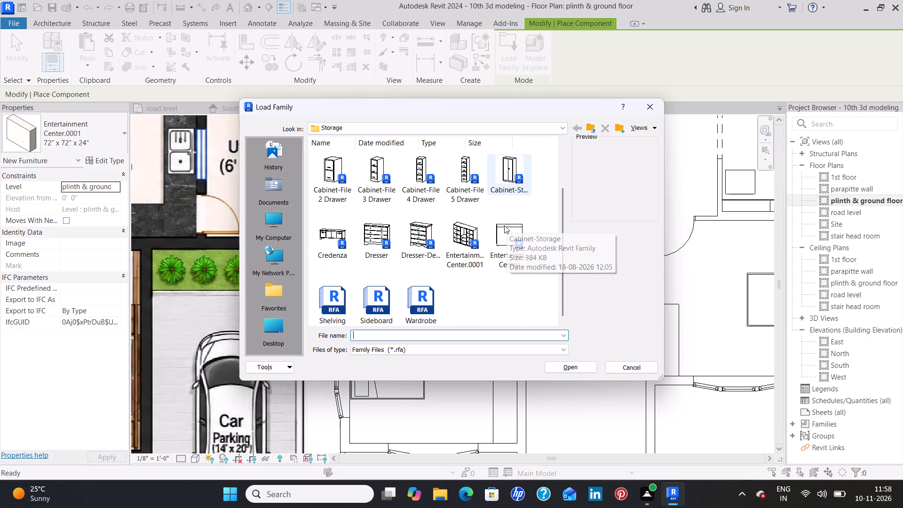
scroll(504, 225, down, 1)
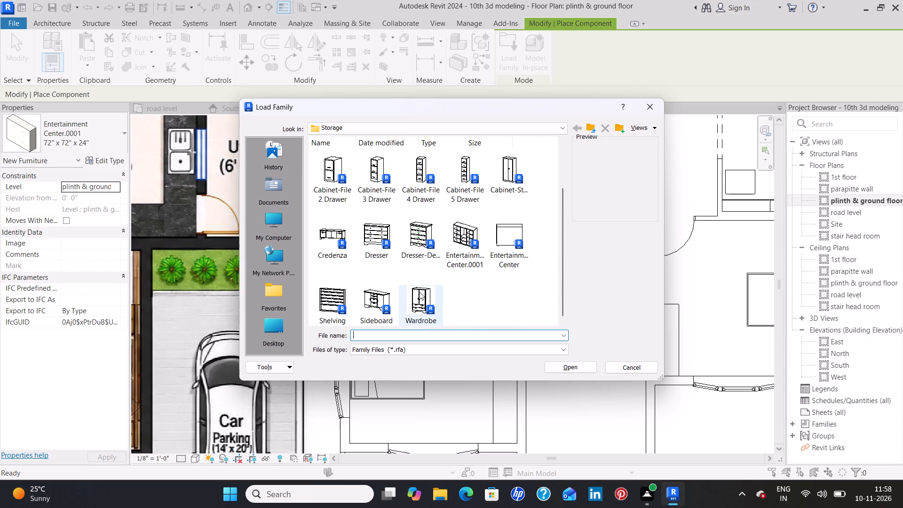
click(421, 292)
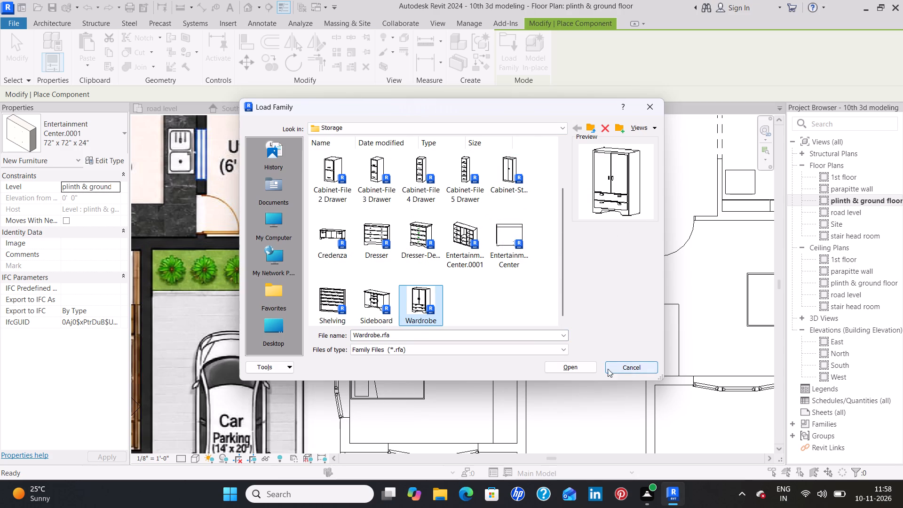
click(579, 365)
Place a 48" x 72" x 24" Wardrobe in the north-east corner of the south-east bedroom, flush with both walls.
middle_drag(704, 327, 693, 325)
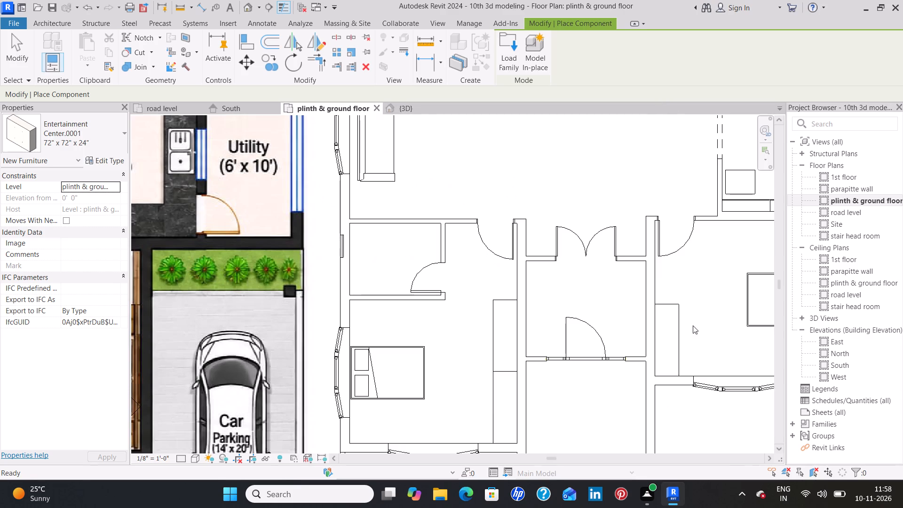
middle_drag(693, 325, 535, 314)
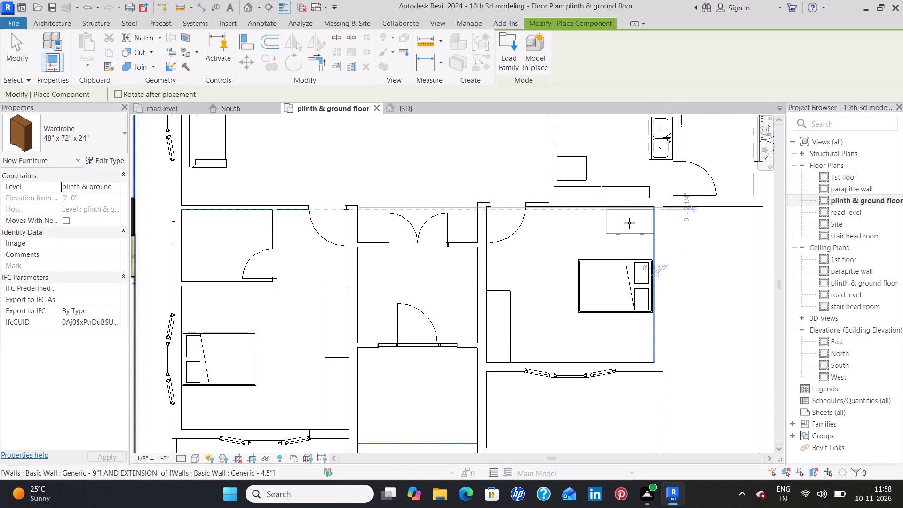
scroll(626, 220, up, 4)
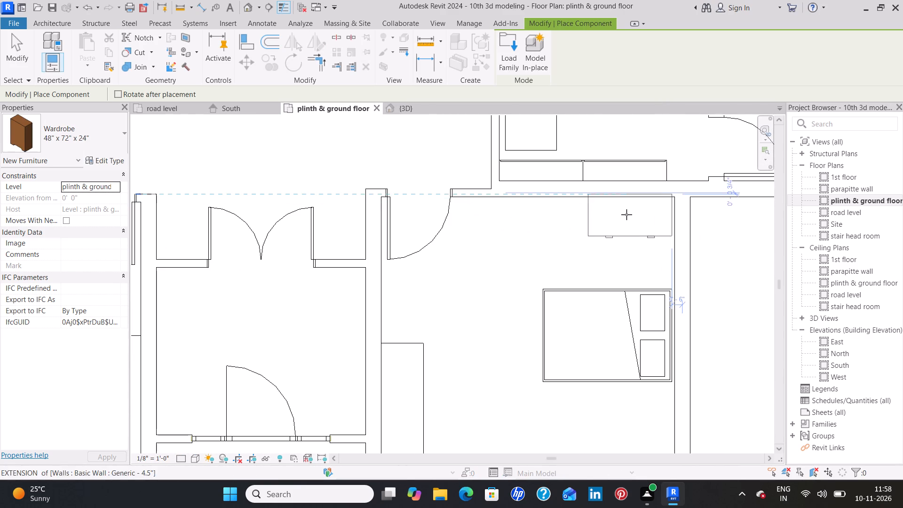
scroll(632, 219, up, 4)
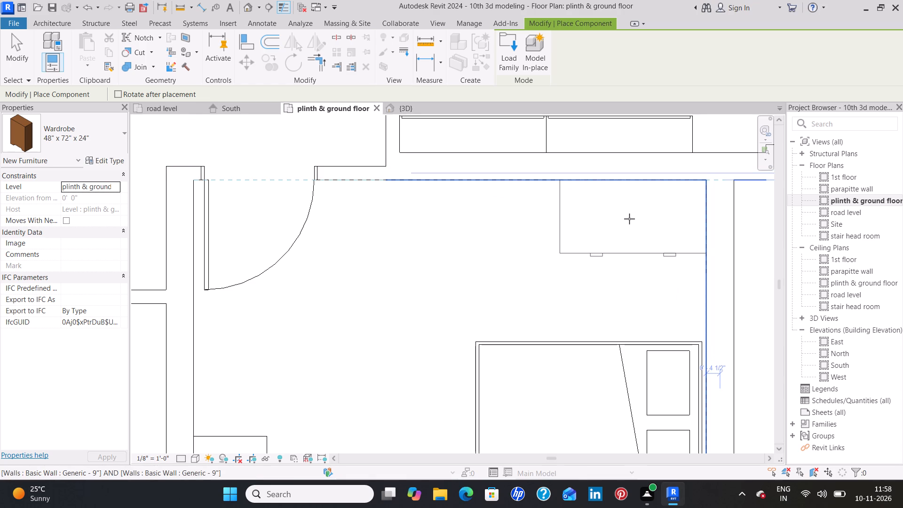
click(629, 219)
Place a Wardrobe in the north-west corner of the south-west bedroom, between the bed and the bathroom wall.
scroll(416, 265, down, 4)
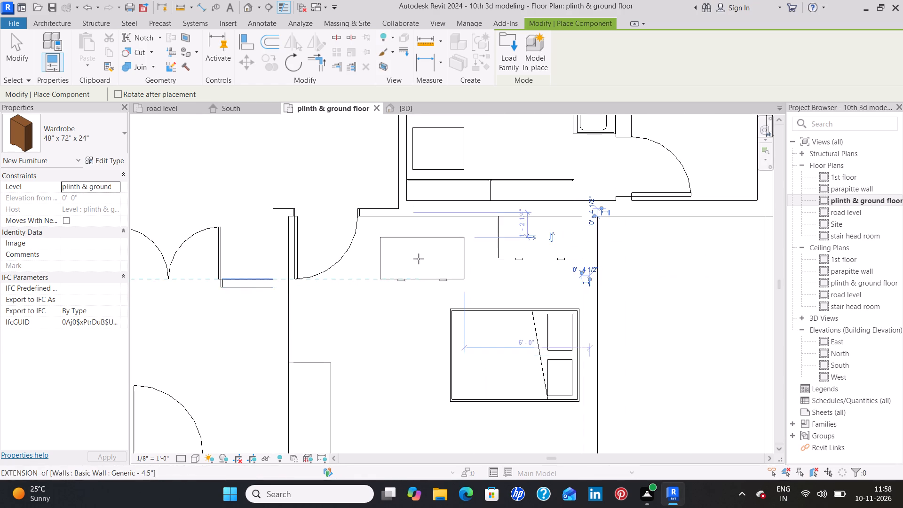
scroll(419, 259, down, 3)
scroll(345, 314, down, 4)
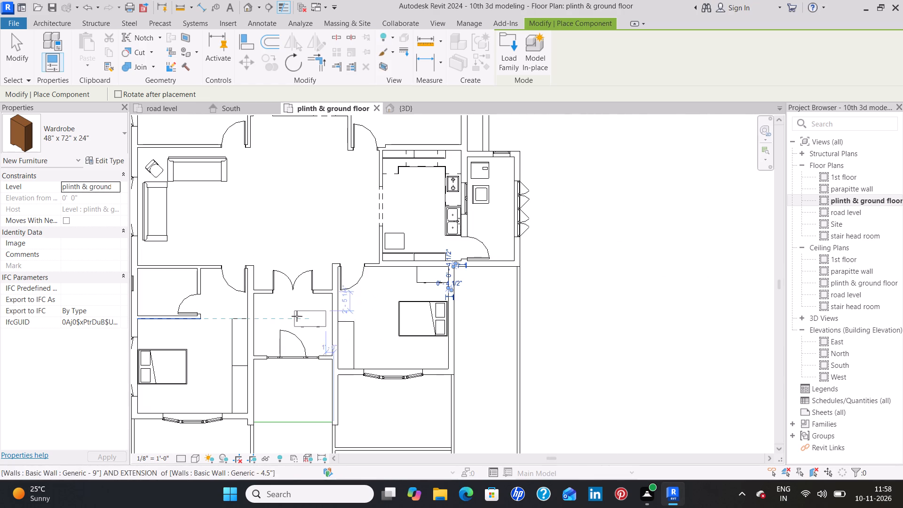
middle_drag(292, 316, 491, 251)
scroll(360, 282, up, 4)
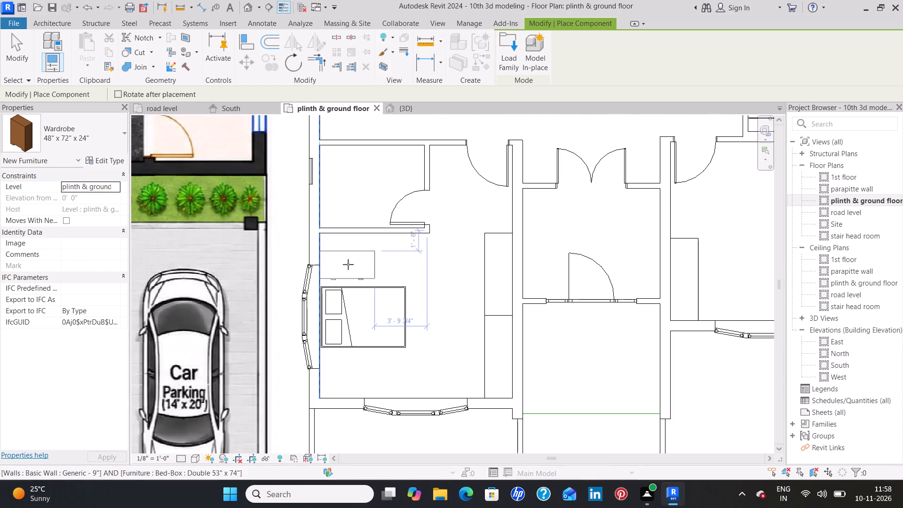
click(346, 250)
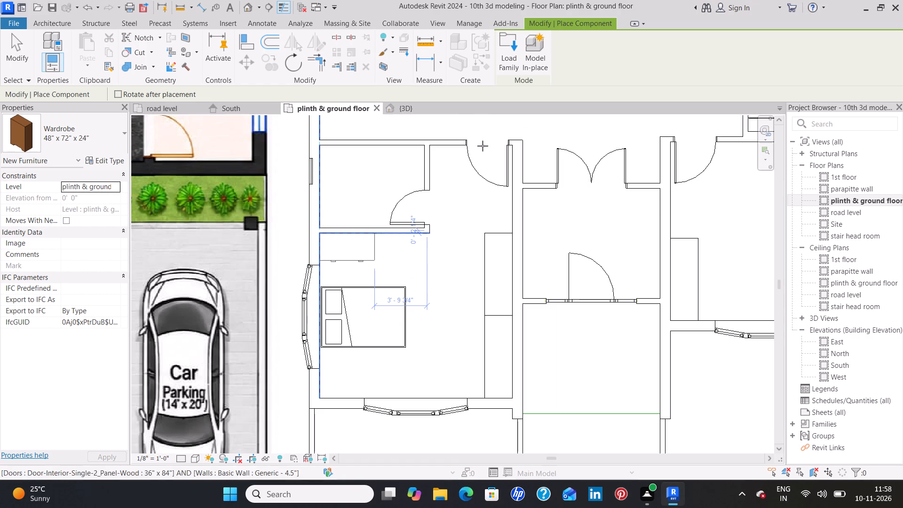
Rotate the Wardrobe to face north and place it in the south-west corner of the north-west bedroom.
middle_drag(483, 146, 484, 303)
middle_drag(522, 171, 488, 318)
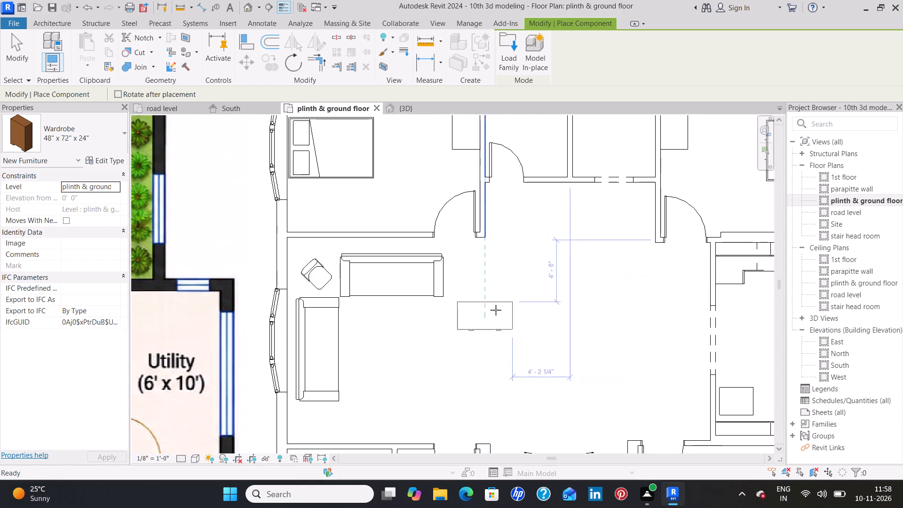
middle_drag(564, 216, 554, 338)
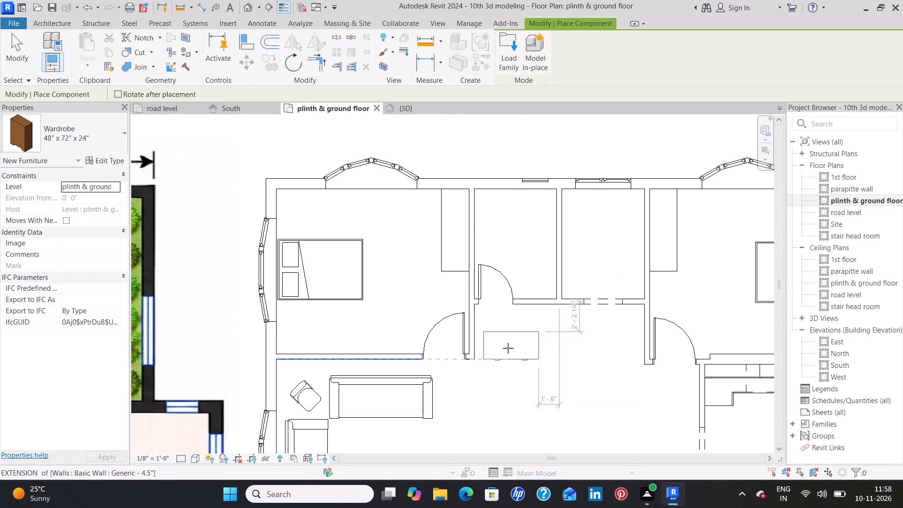
key(space)
key(space)
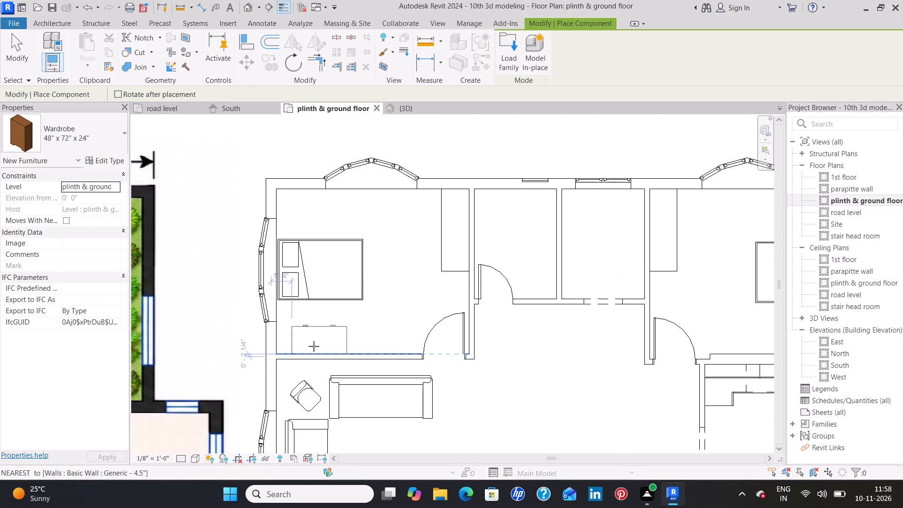
click(304, 340)
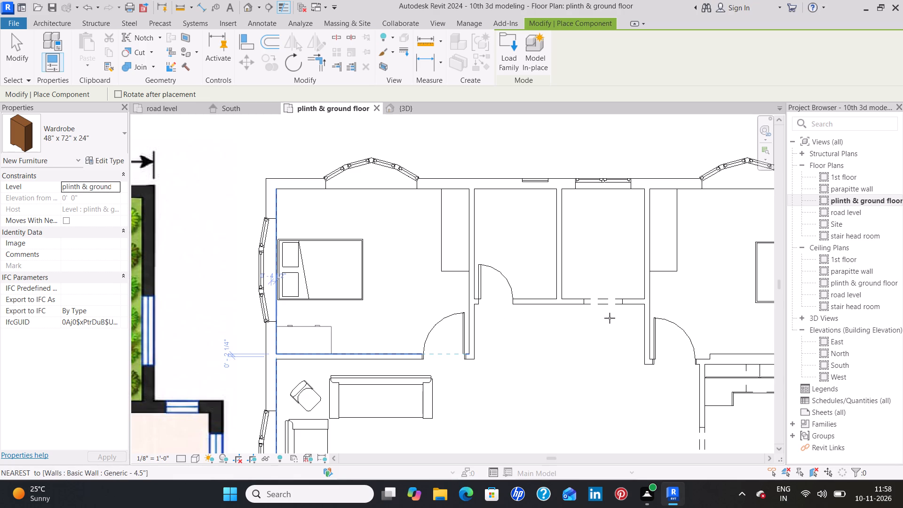
Place a north-facing Wardrobe in the south-east corner of the north-east bedroom and finish placing components.
middle_drag(729, 319, 515, 327)
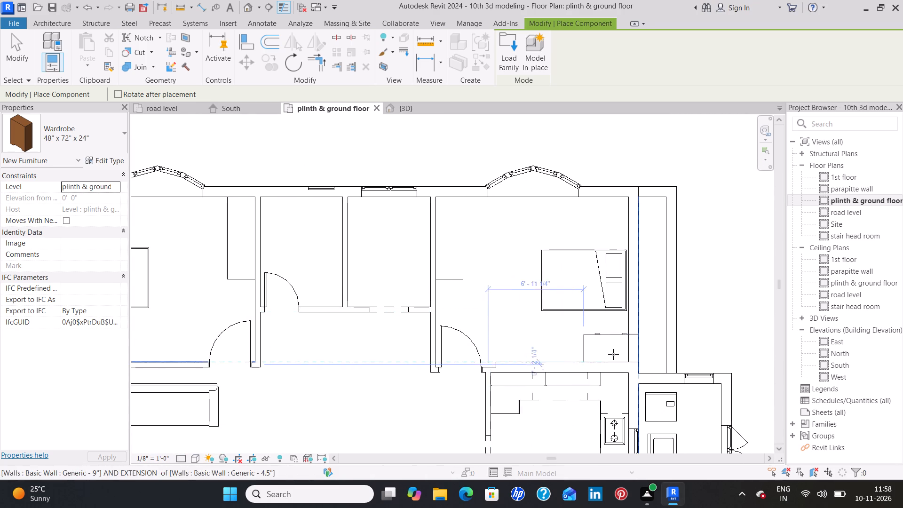
click(603, 347)
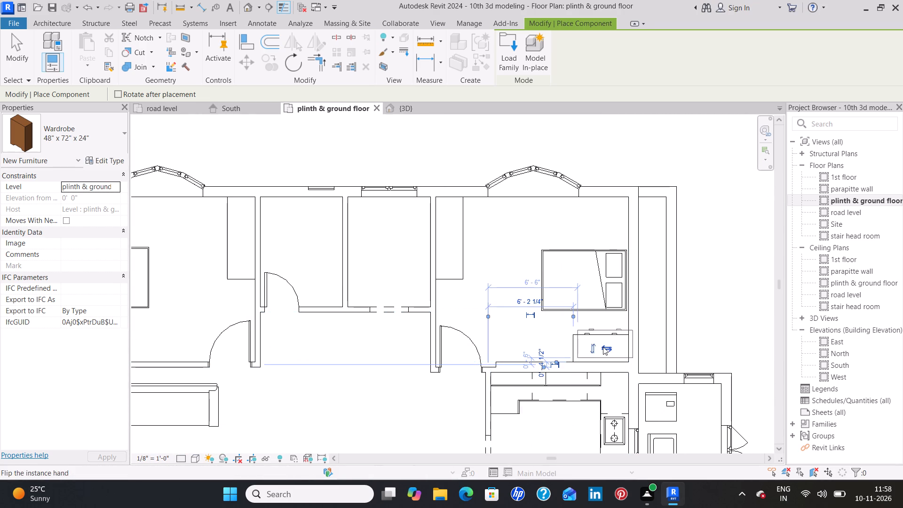
key(Escape)
key(Escape)
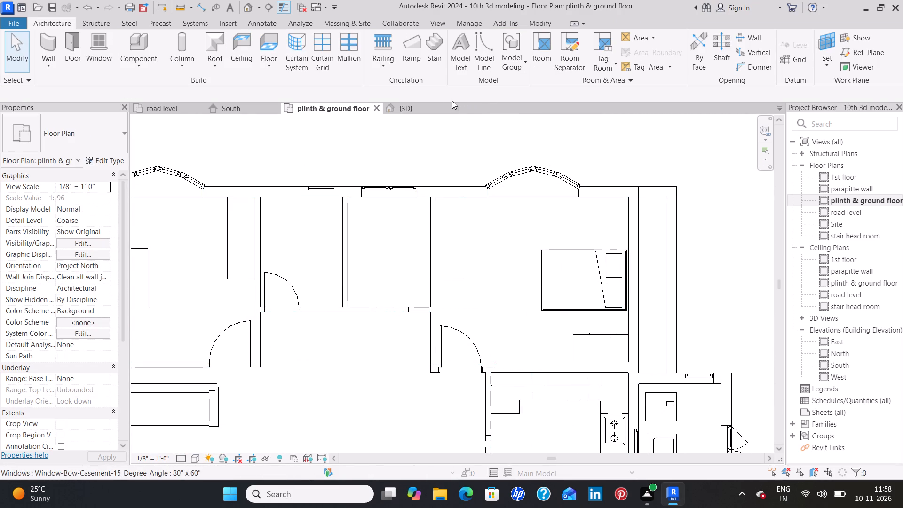
Inspect the orientation of the furniture in the south bedrooms from several angles in the 3D view.
click(421, 104)
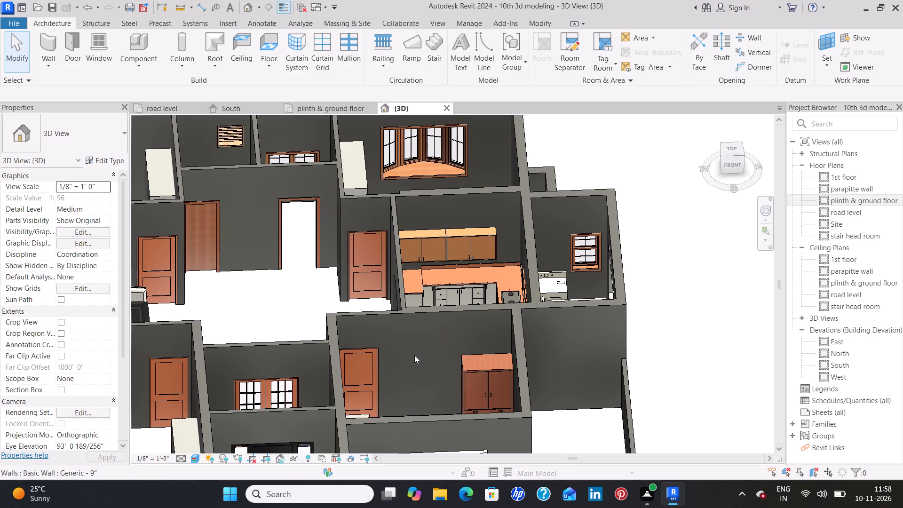
shift+middle_drag(414, 355, 362, 354)
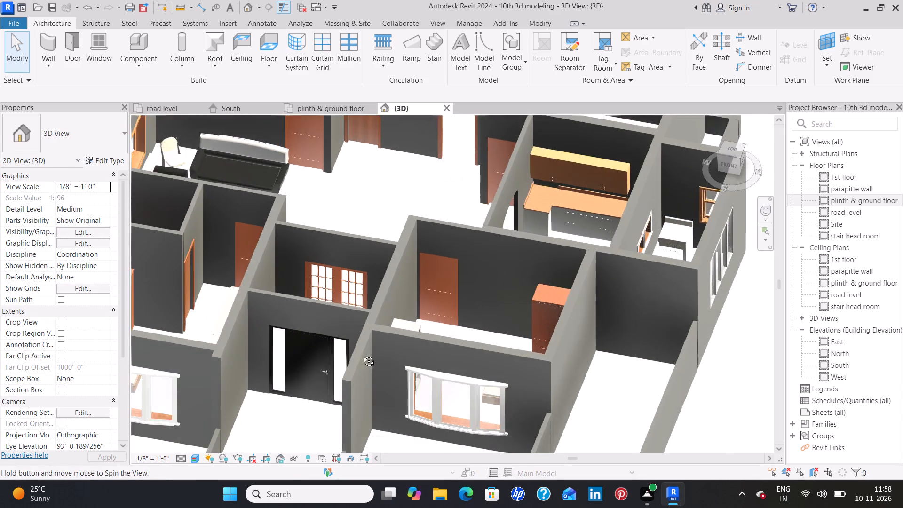
shift+middle_drag(362, 354, 340, 334)
shift+middle_drag(604, 302, 599, 310)
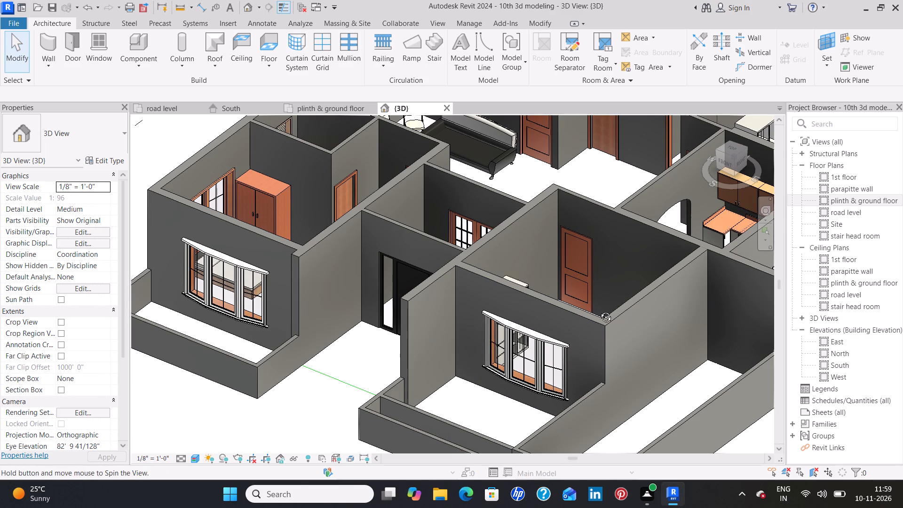
shift+middle_drag(599, 310, 566, 326)
shift+middle_drag(467, 237, 497, 260)
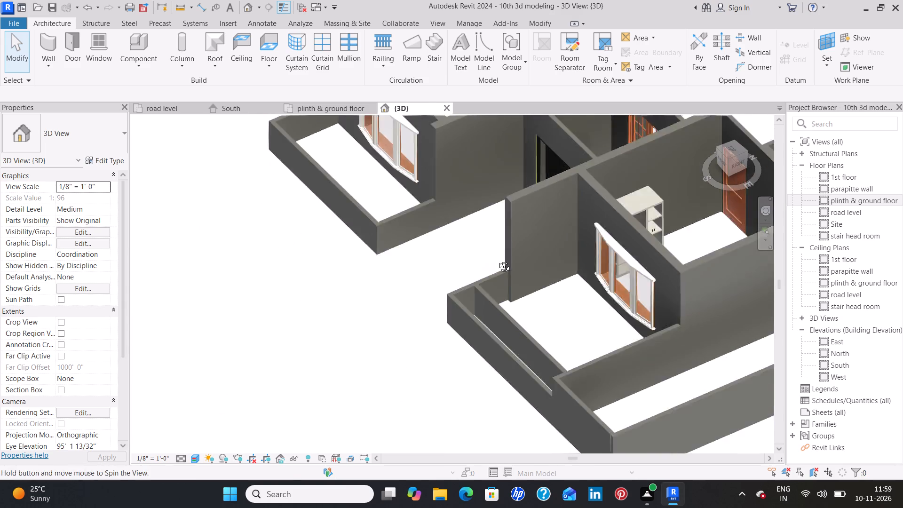
shift+middle_drag(497, 260, 595, 307)
middle_drag(550, 357, 655, 222)
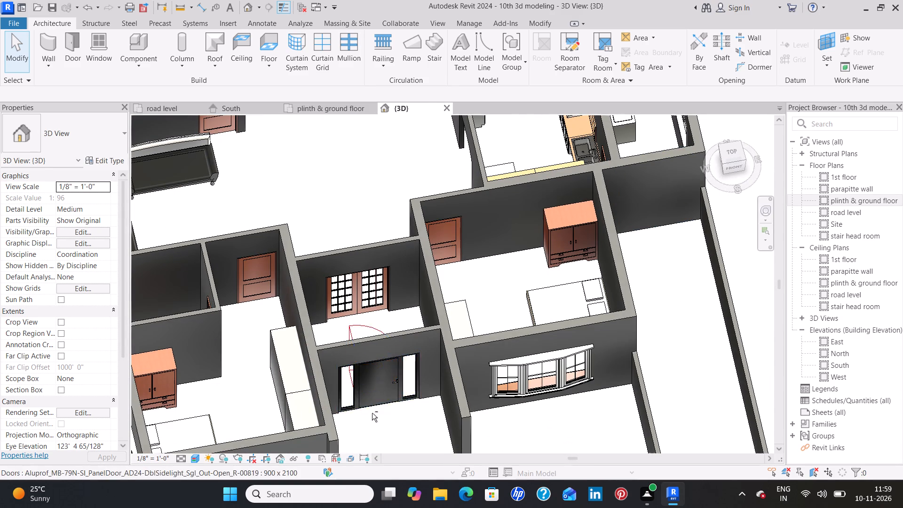
shift+middle_drag(372, 413, 416, 408)
middle_drag(538, 410, 596, 254)
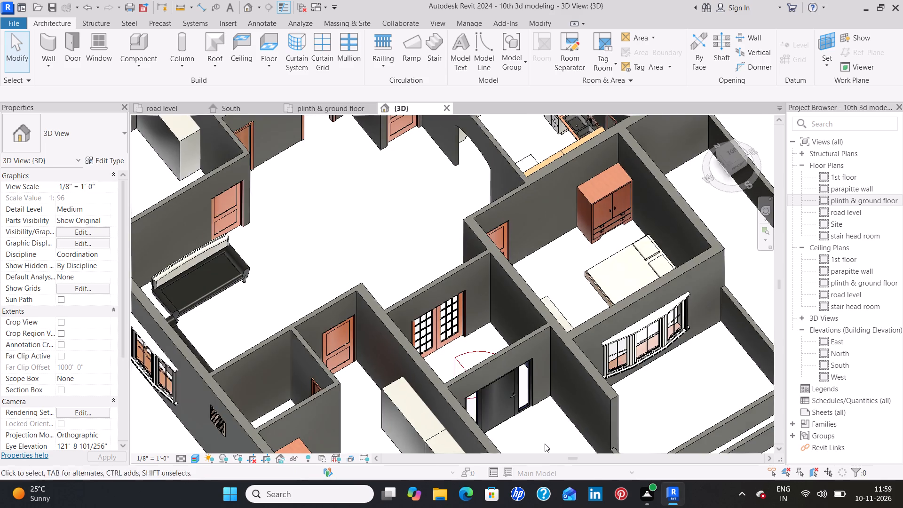
middle_drag(544, 444, 654, 355)
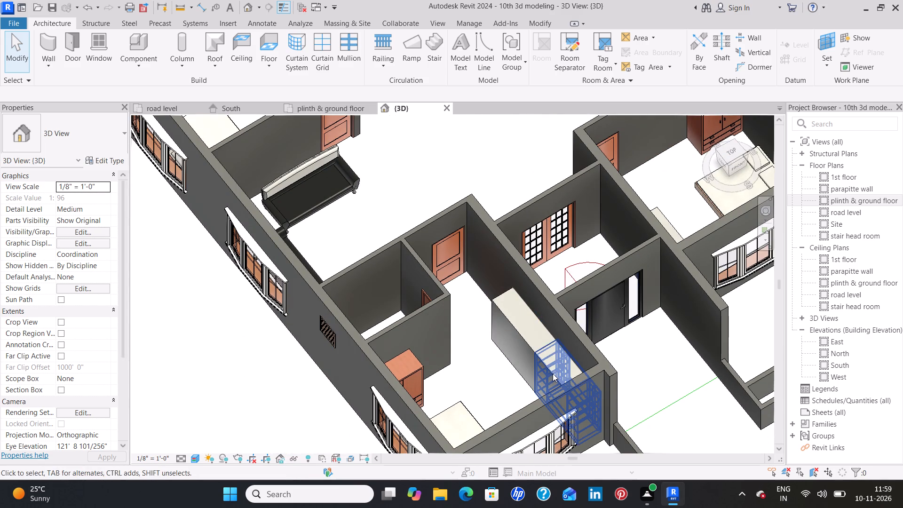
Rotate both Entertainment Centers in the south-west bedroom by 180° so their open shelves face into the room.
click(553, 373)
click(552, 373)
key(space)
key(space)
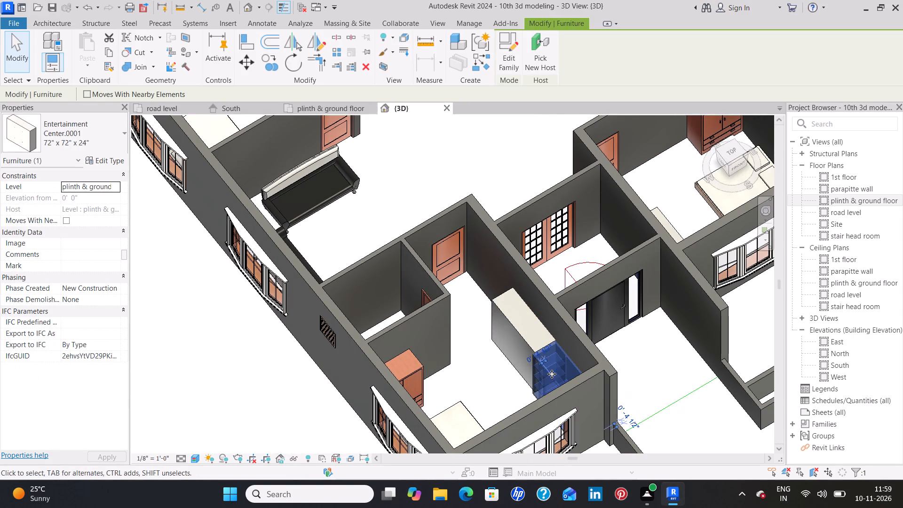
click(514, 329)
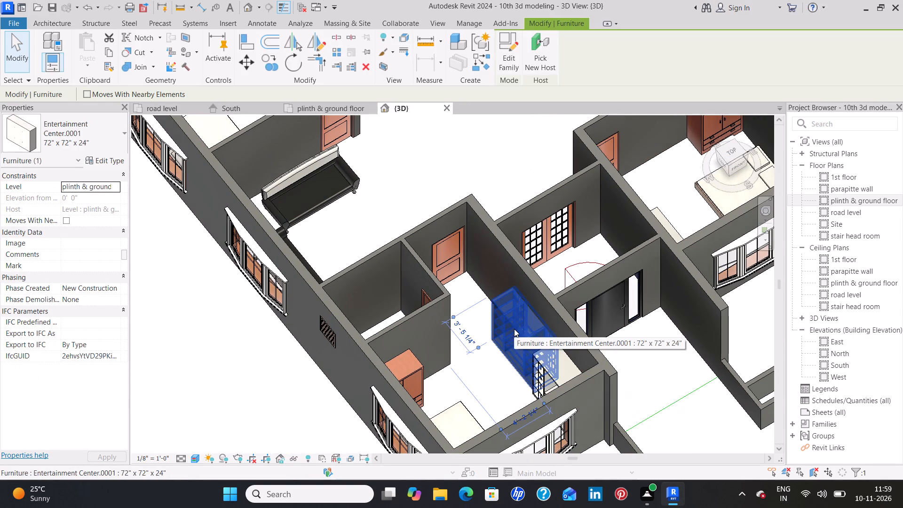
key(space)
key(space)
click(470, 379)
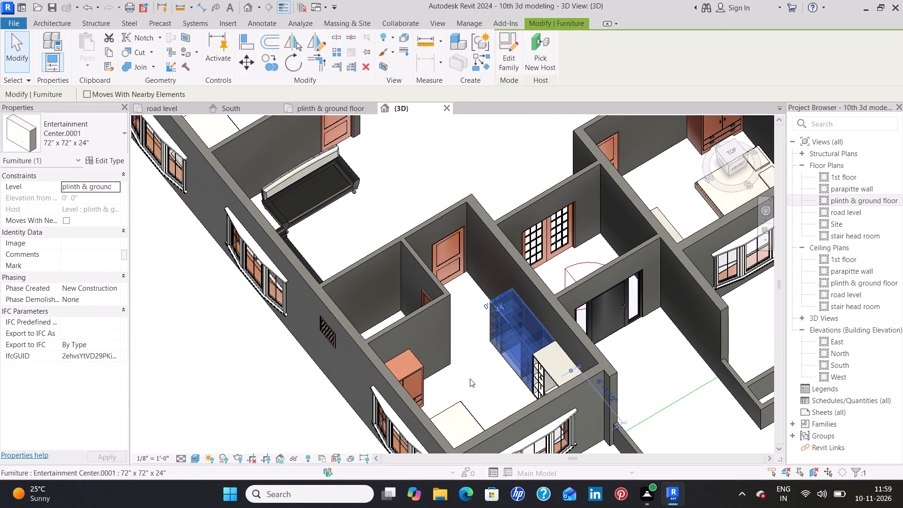
Rotate the Entertainment Center in the north-west bedroom by 180° so its open shelves face the bed.
middle_drag(472, 284, 477, 300)
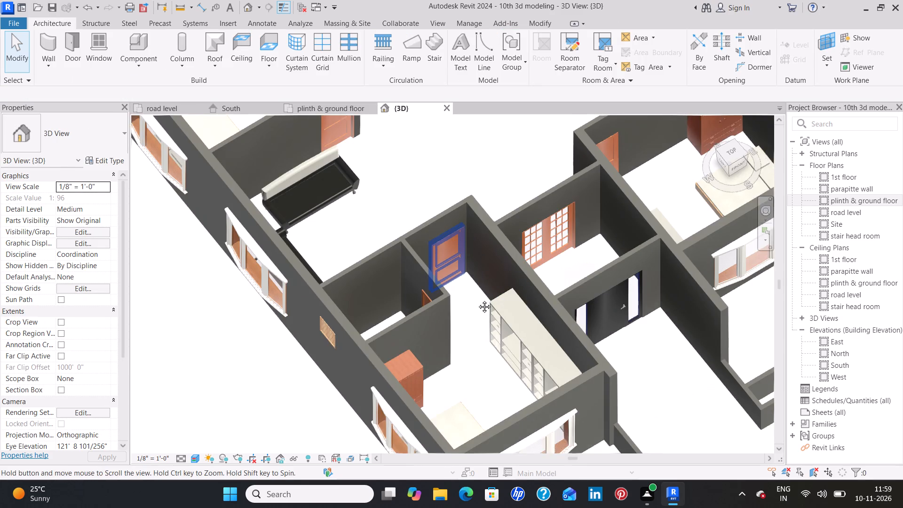
middle_drag(477, 300, 478, 300)
middle_drag(385, 228, 440, 389)
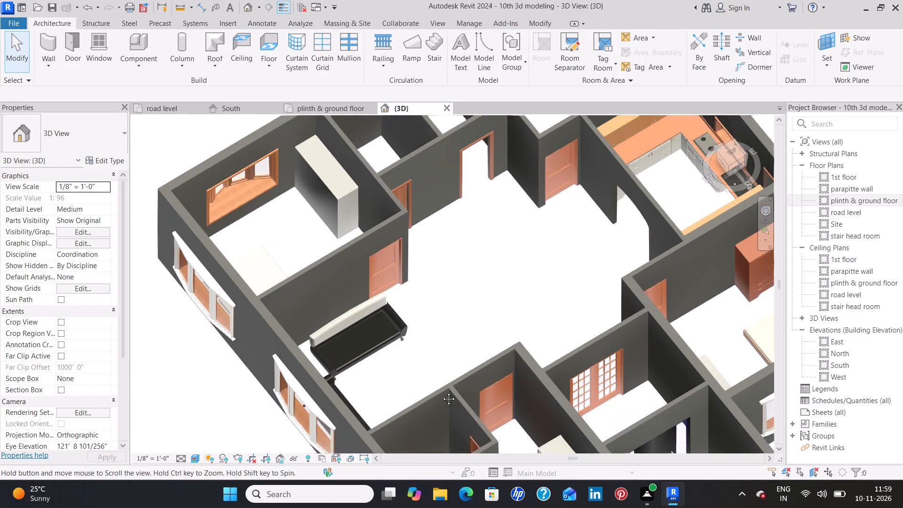
click(360, 227)
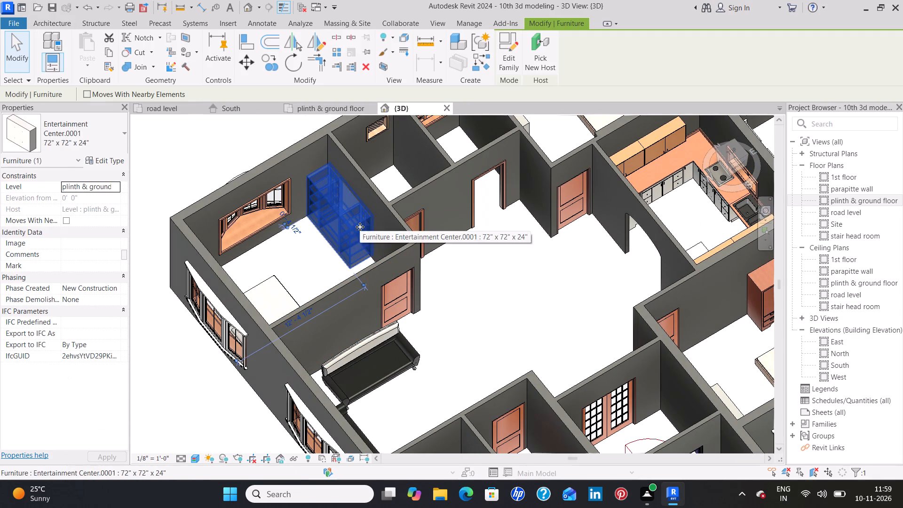
key(space)
key(space)
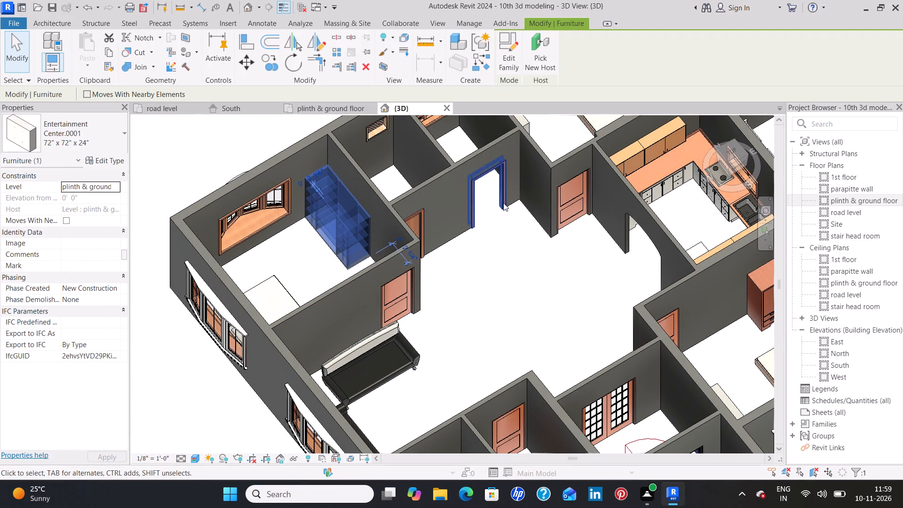
click(492, 250)
Review the north-east bedroom and remaining rooms in 3D, and check the plinth & ground floor plan beside the reference image.
middle_drag(529, 246, 395, 355)
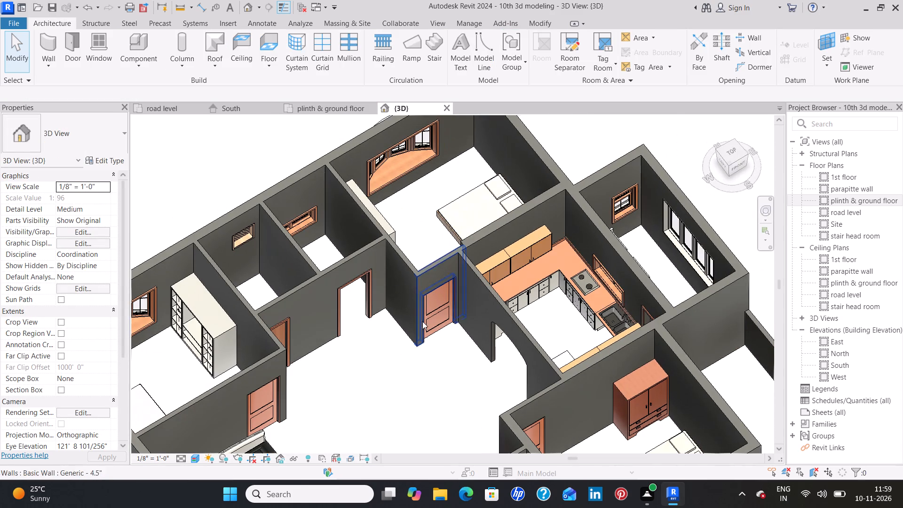
shift+middle_drag(585, 275, 575, 299)
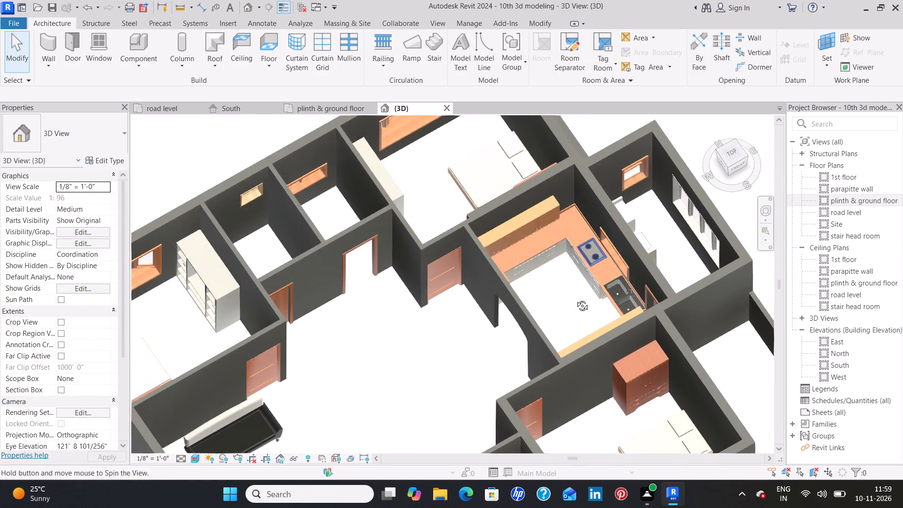
shift+middle_drag(575, 299, 483, 252)
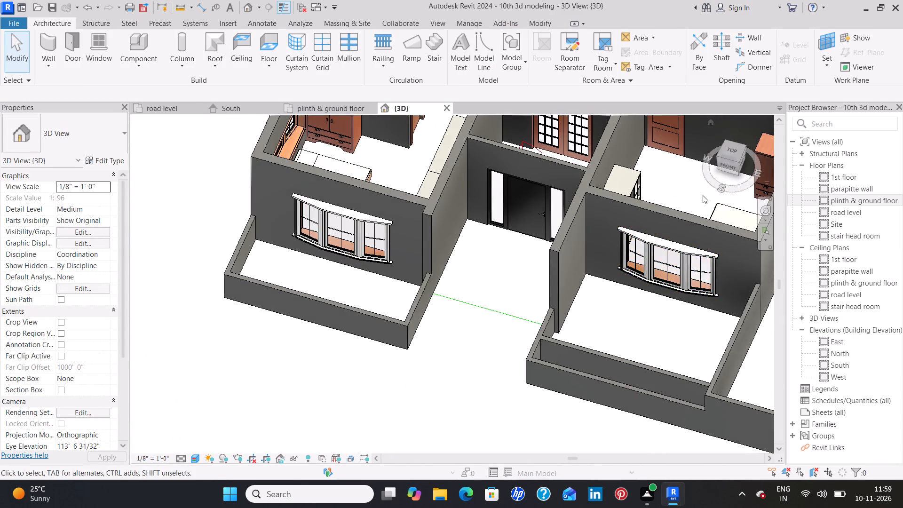
middle_drag(702, 195, 425, 405)
middle_drag(547, 237, 502, 340)
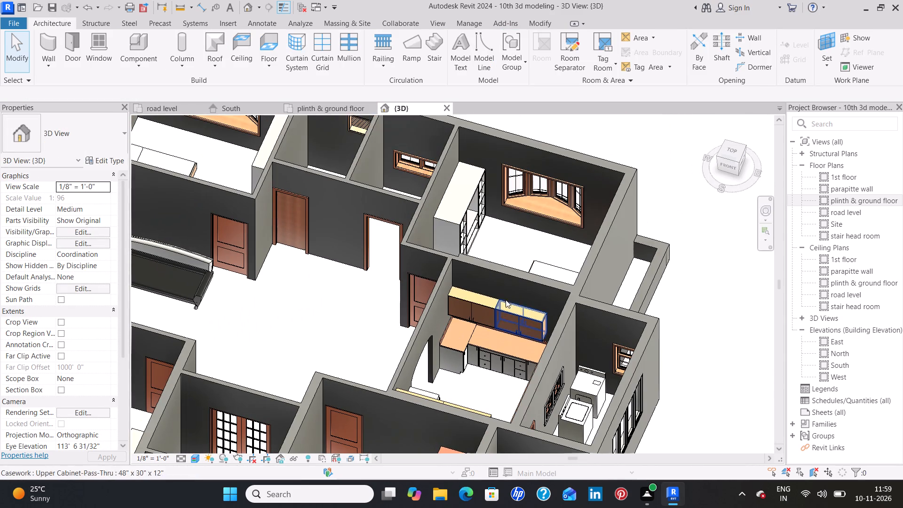
click(335, 104)
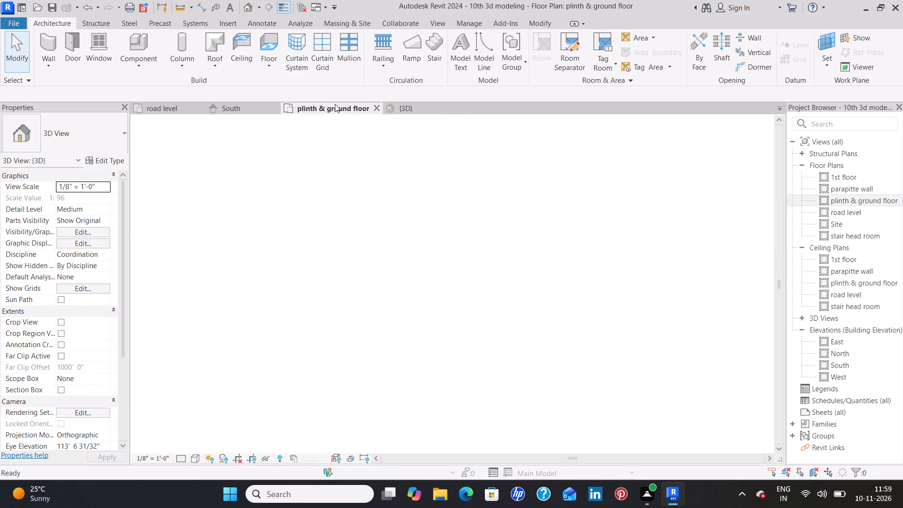
scroll(495, 340, down, 3)
middle_drag(380, 397, 384, 239)
middle_drag(389, 322, 402, 227)
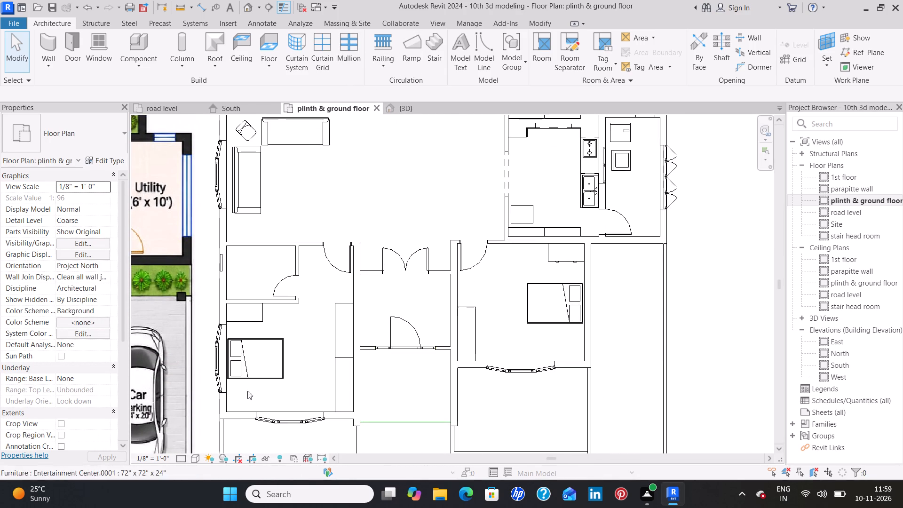
middle_drag(576, 331, 558, 356)
scroll(526, 339, down, 2)
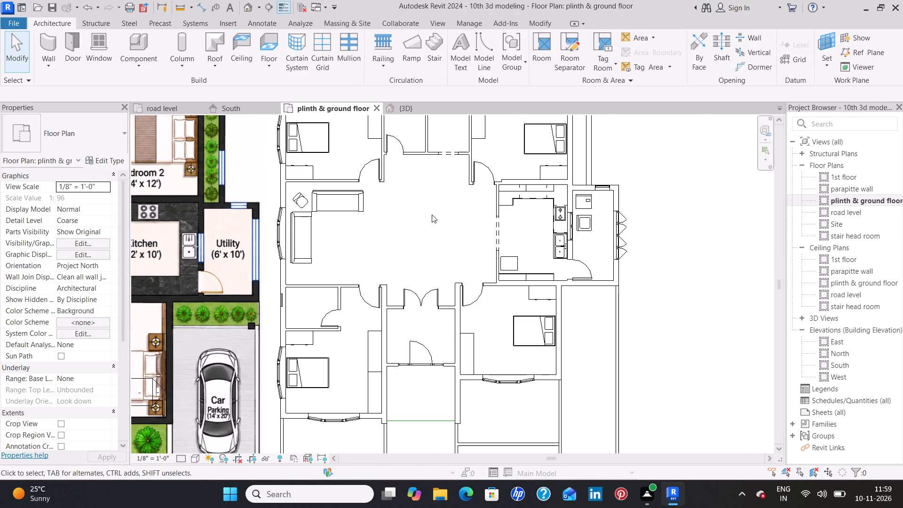
middle_drag(429, 233, 429, 291)
scroll(429, 292, down, 1)
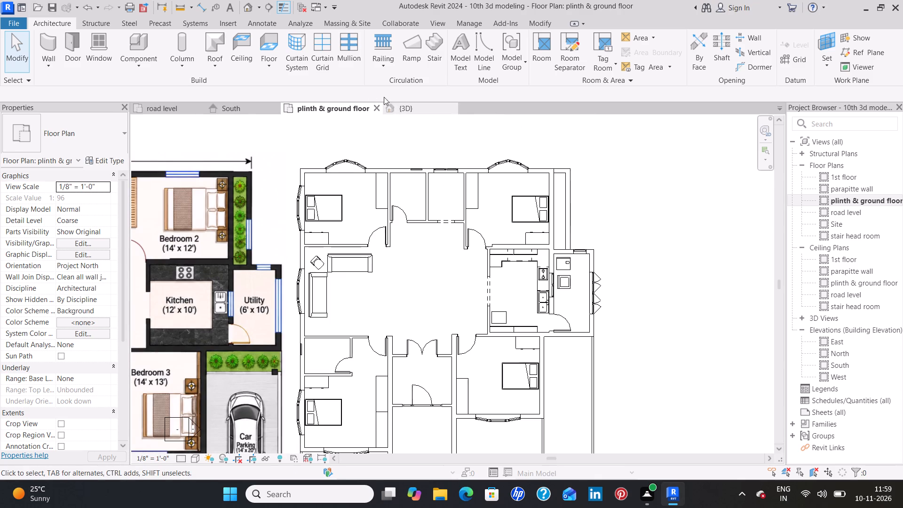
Load the Cabinet File-Lateral 2 Drawer family from the Storage folder for placement.
click(139, 46)
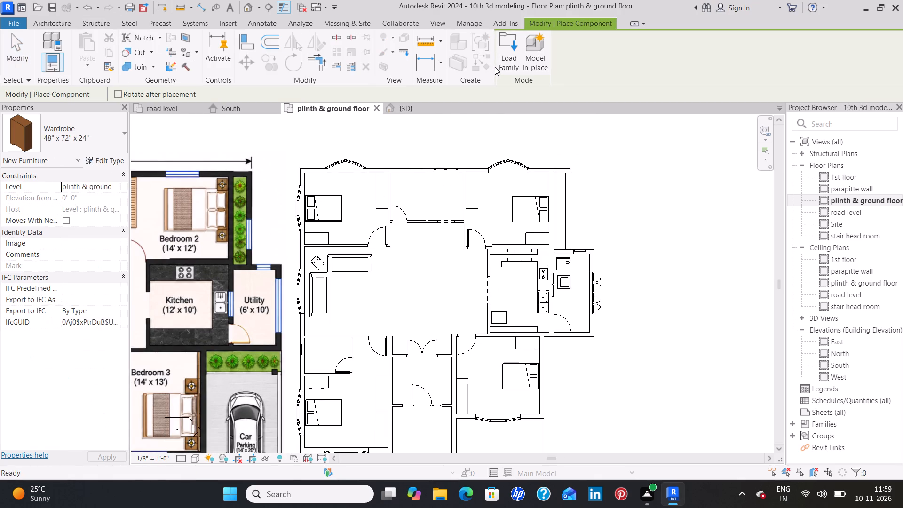
click(514, 55)
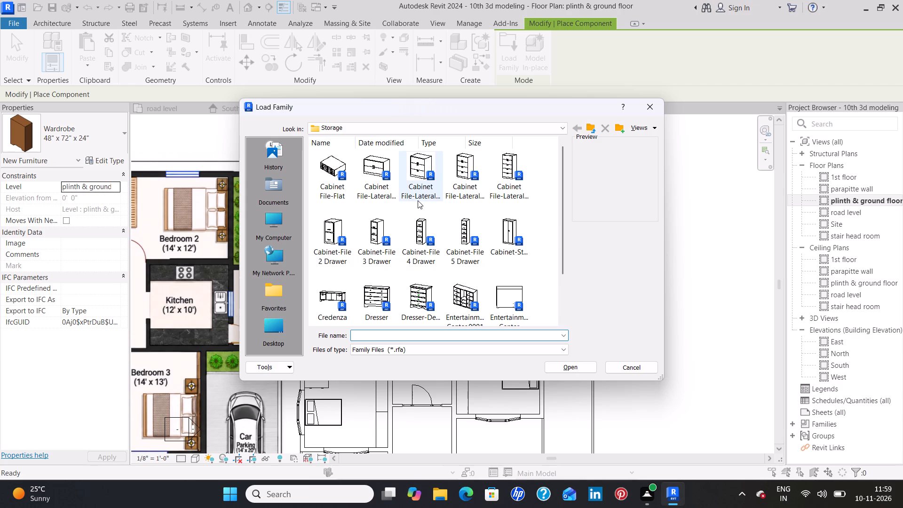
scroll(418, 200, down, 1)
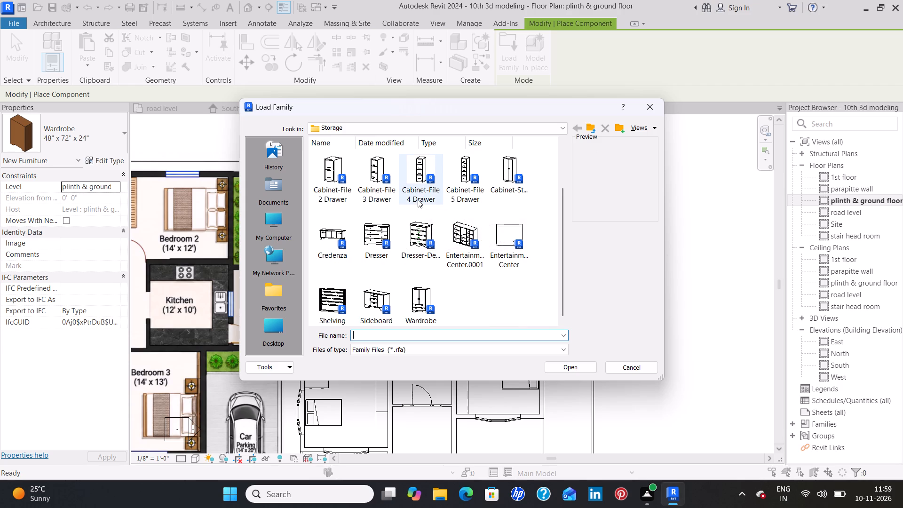
scroll(418, 199, up, 2)
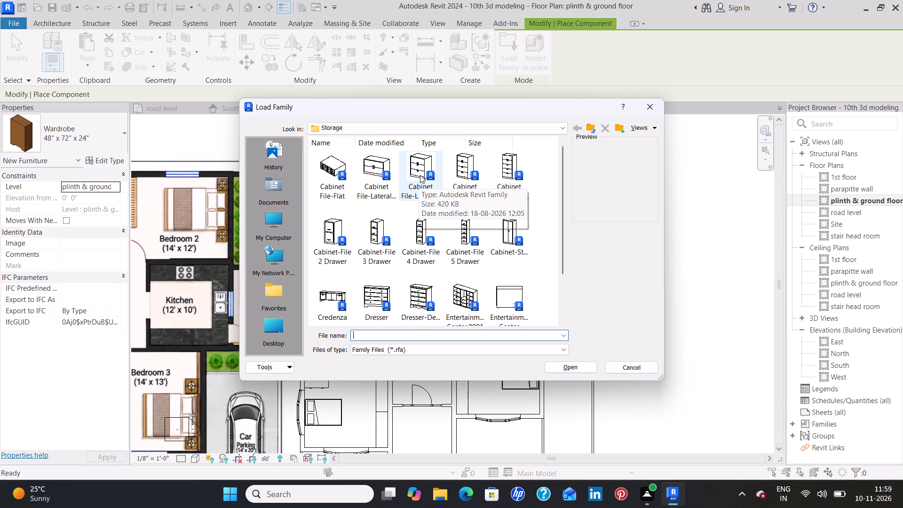
click(367, 160)
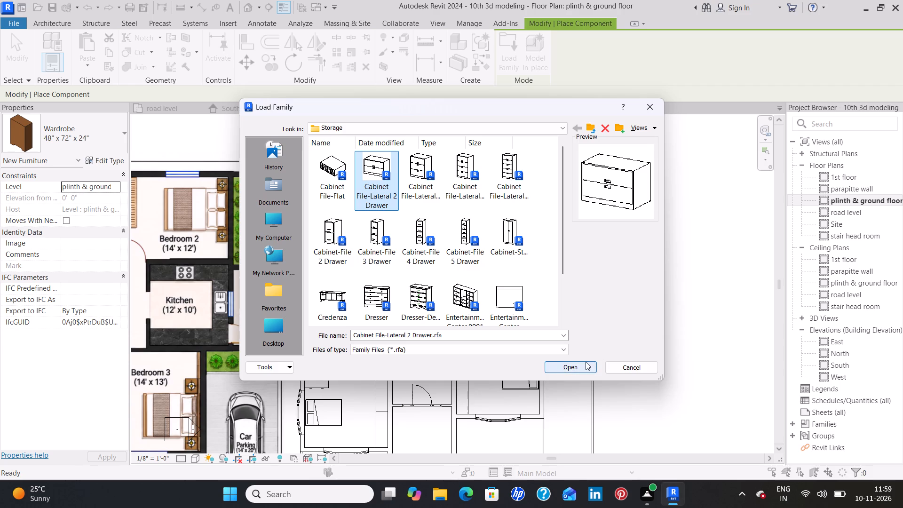
click(585, 363)
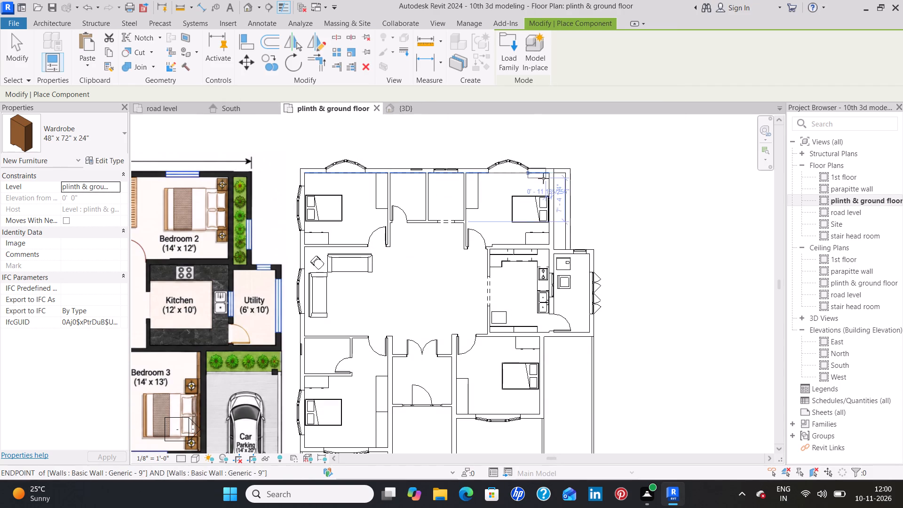
Rotate the 36" x 20" x 24" two-drawer cabinet and place it against the north-east bedroom's east wall, directly north of the bed.
scroll(543, 189, up, 7)
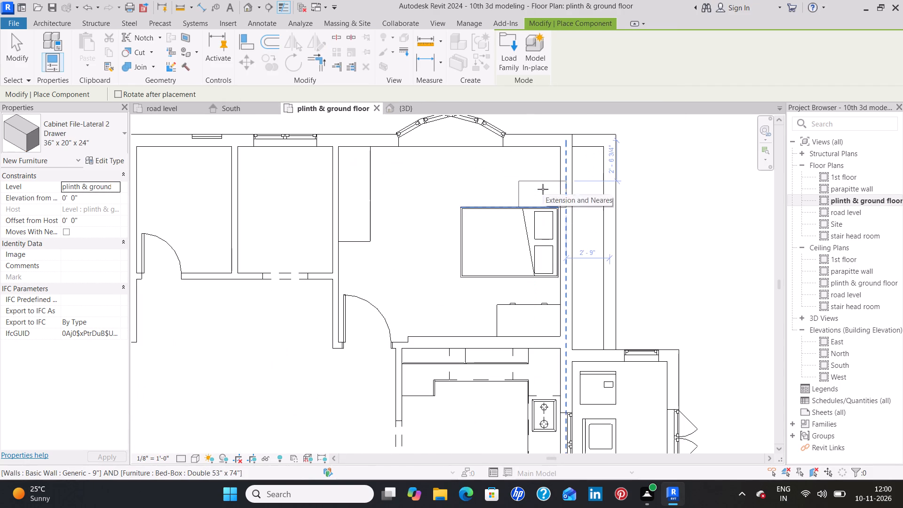
key(space)
key(space)
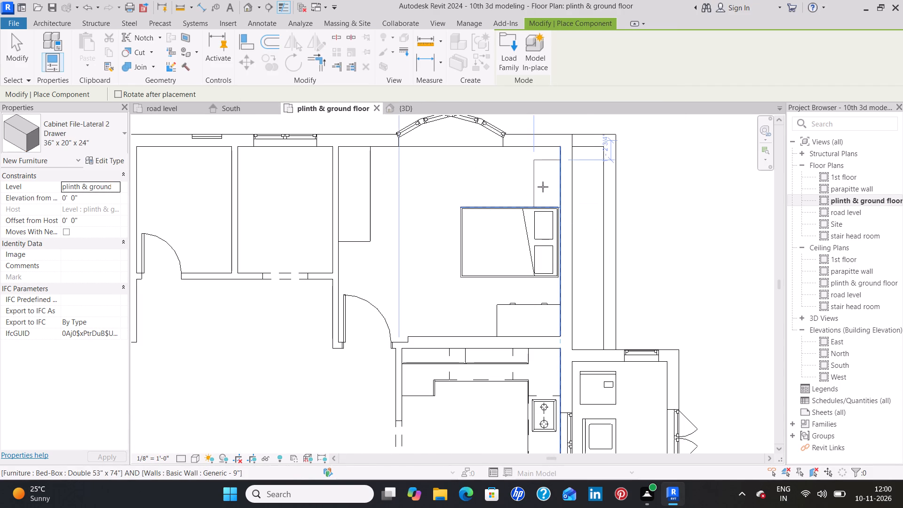
click(543, 187)
Place a two-drawer lateral cabinet against the north-west bedroom's west wall, directly north of the bed.
middle_drag(403, 253, 667, 227)
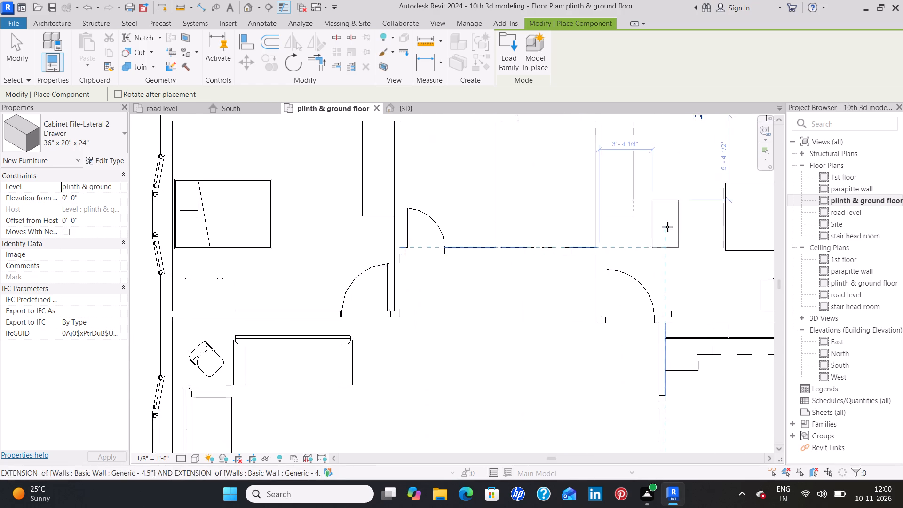
middle_drag(299, 198, 455, 231)
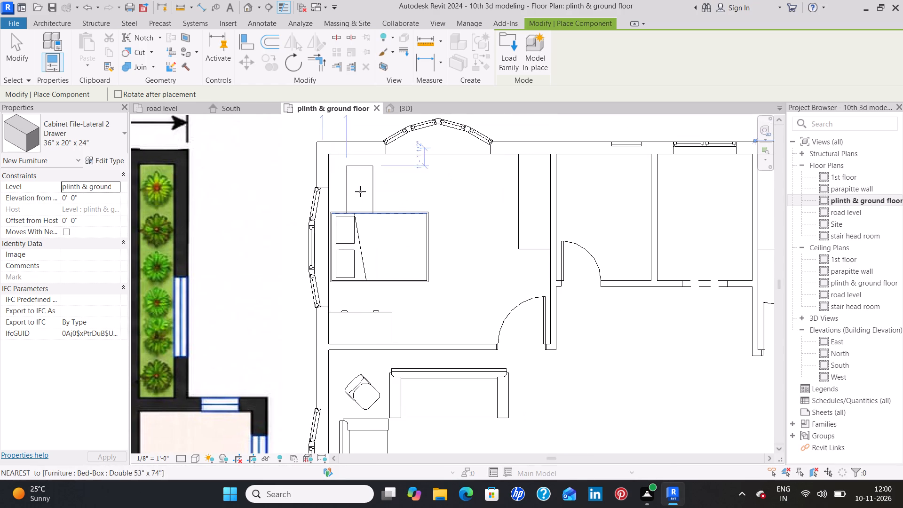
click(346, 191)
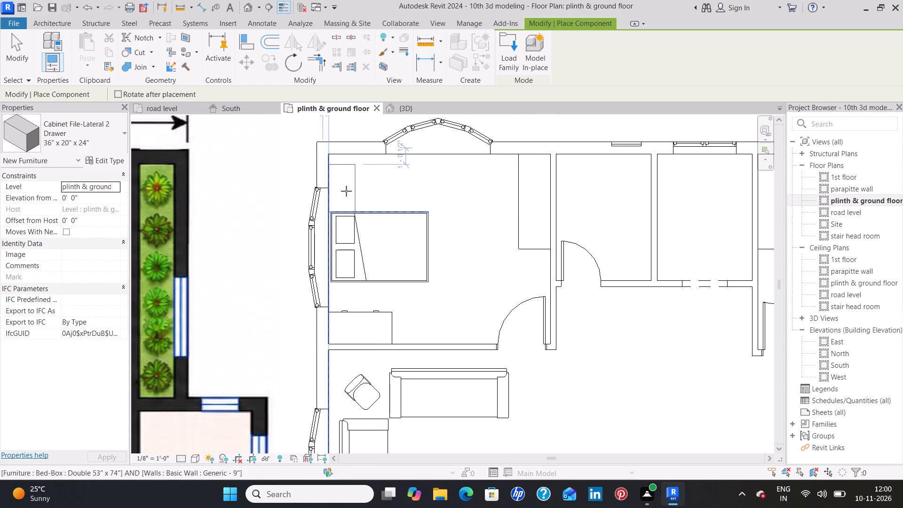
Place a two-drawer lateral cabinet against the south-west bedroom's west wall, directly south of the bed.
middle_drag(404, 313, 427, 167)
middle_drag(466, 416, 465, 388)
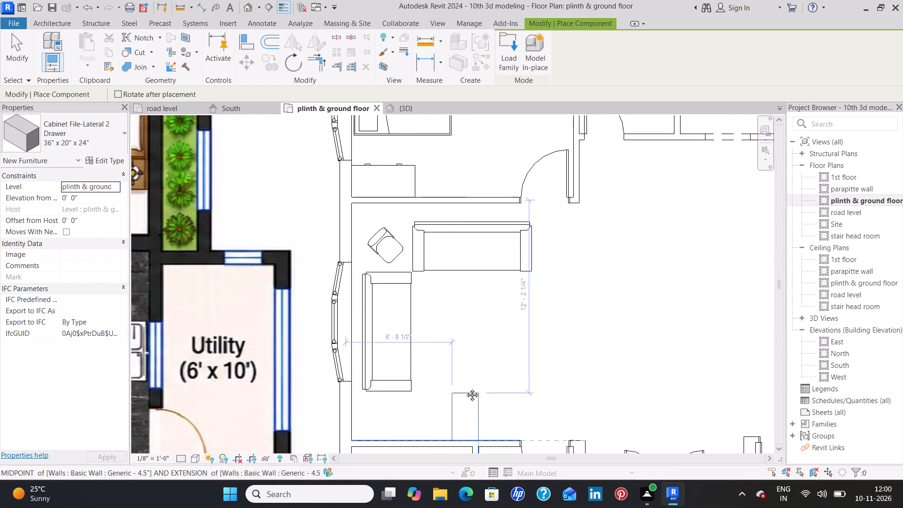
middle_drag(465, 388, 469, 194)
middle_drag(430, 379, 436, 230)
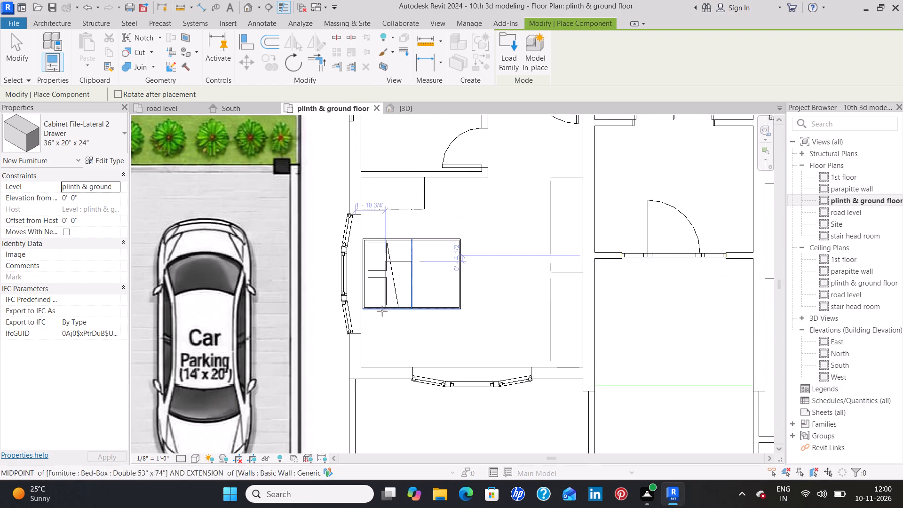
click(374, 332)
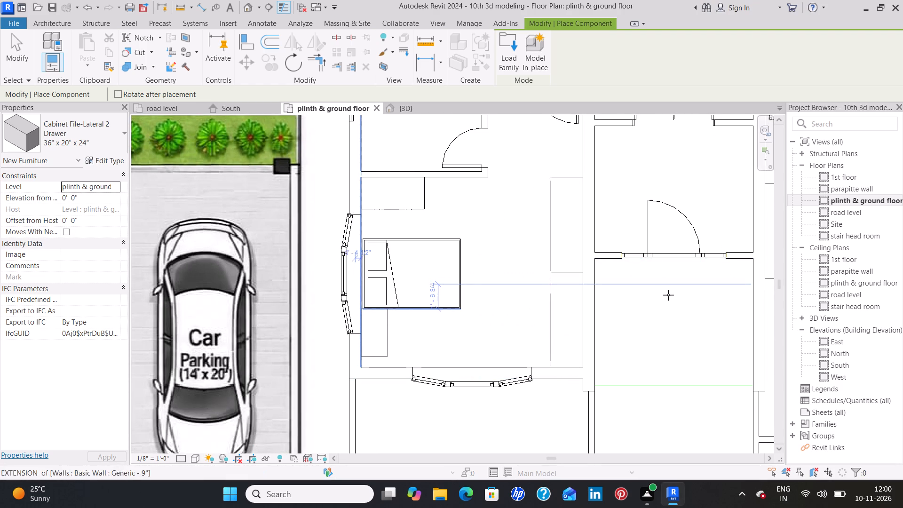
Place a two-drawer lateral cabinet against the south-east bedroom's east wall, directly south of the bed, and finish placing components.
middle_drag(667, 293, 486, 271)
middle_drag(642, 284, 499, 313)
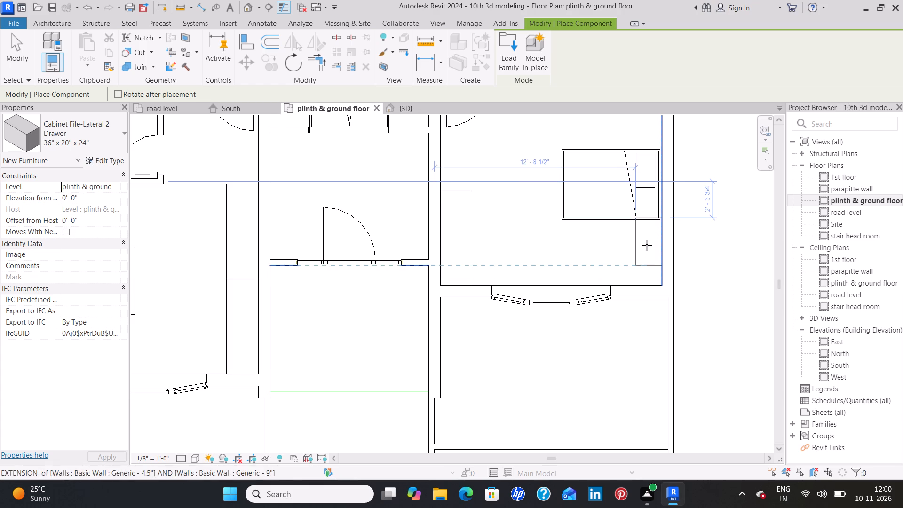
click(648, 247)
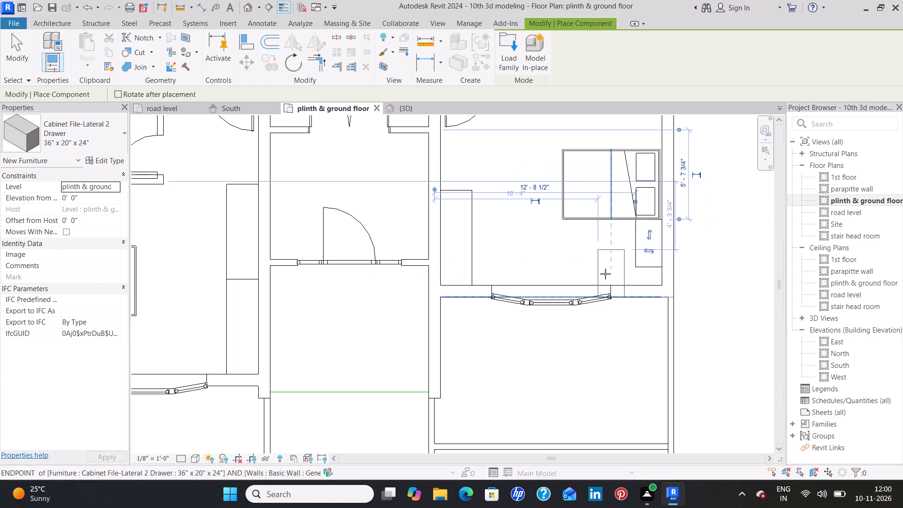
key(Escape)
key(Escape)
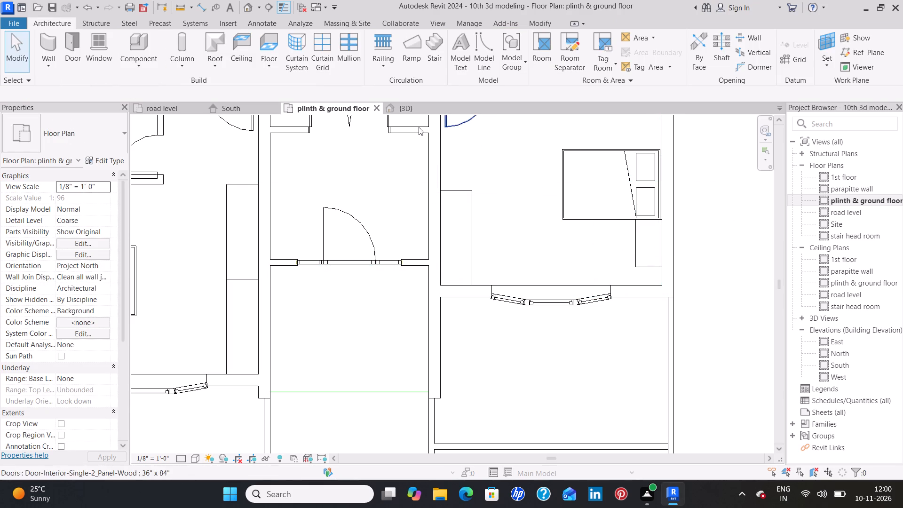
In the 3D view, turn the south-east bedroom's two-drawer cabinet around so its drawers face into the room.
click(425, 108)
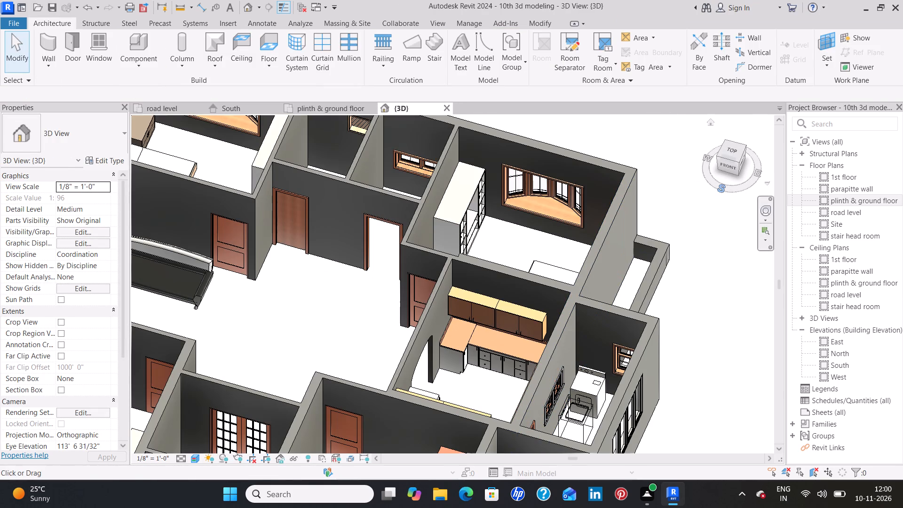
click(730, 149)
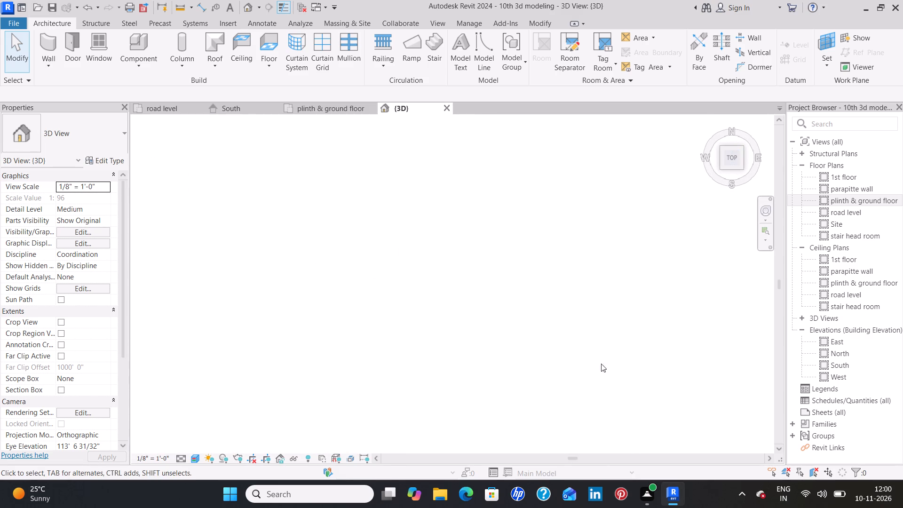
scroll(405, 297, up, 12)
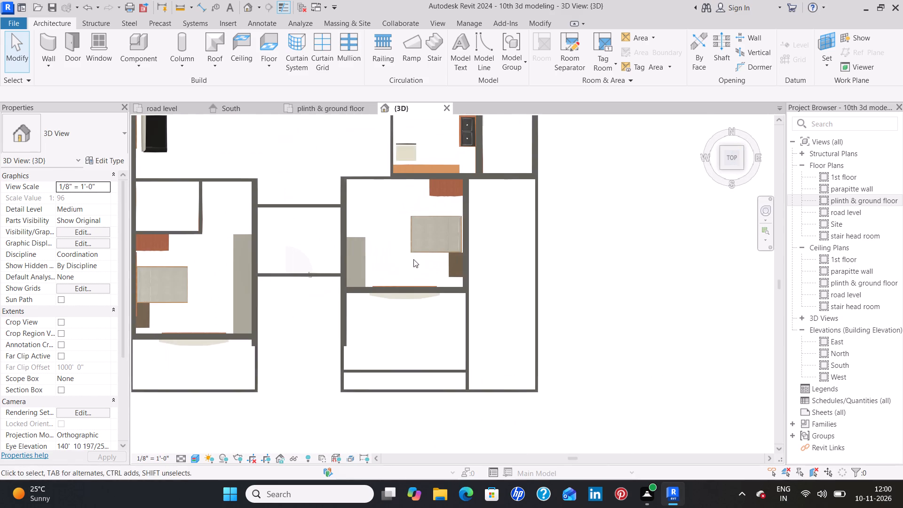
scroll(432, 273, up, 1)
middle_drag(432, 273, 459, 253)
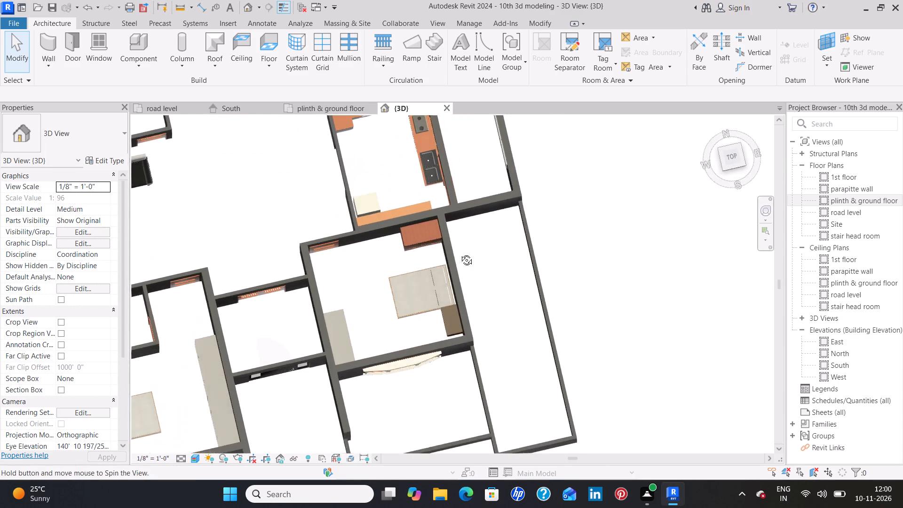
middle_drag(459, 253, 464, 251)
shift+middle_drag(499, 330, 524, 293)
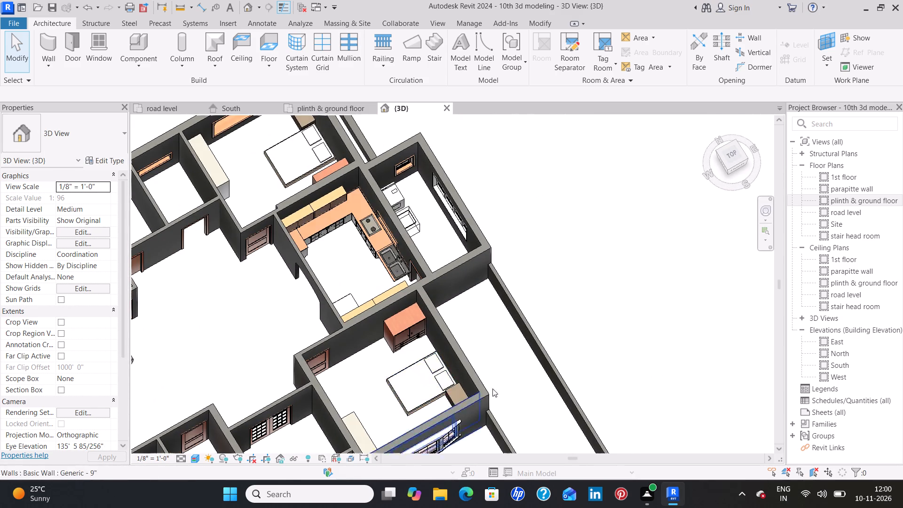
middle_drag(508, 378, 570, 274)
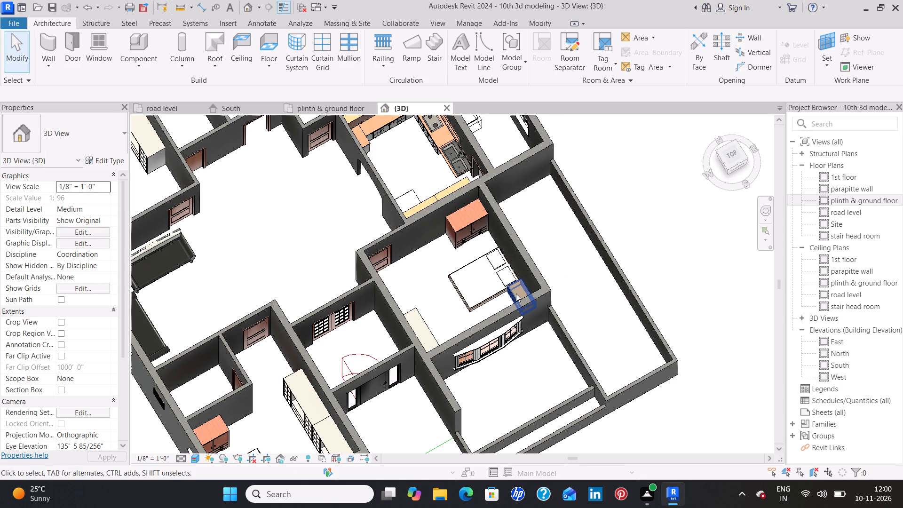
click(516, 294)
scroll(521, 292, up, 13)
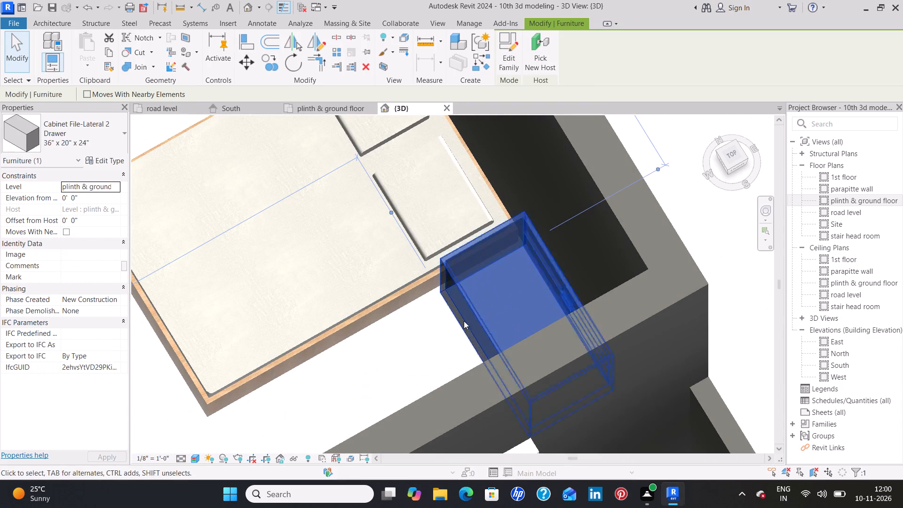
key(space)
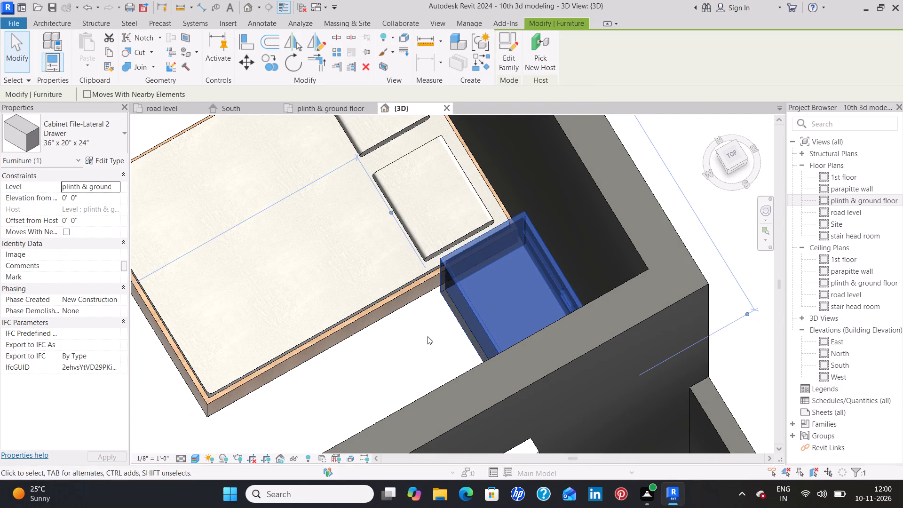
key(space)
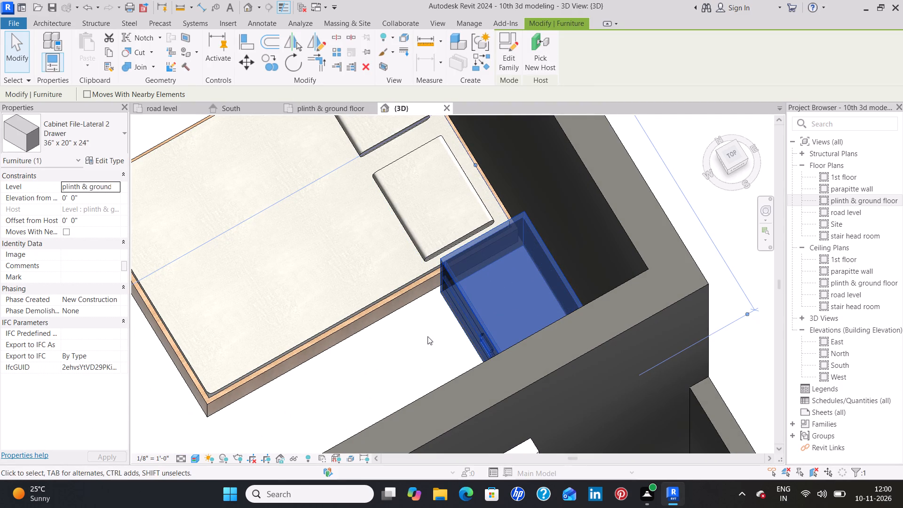
click(428, 336)
Turn the north-east bedroom's two-drawer cabinet around so its drawers face away from the east wall.
scroll(392, 235, down, 3)
middle_drag(343, 215, 366, 294)
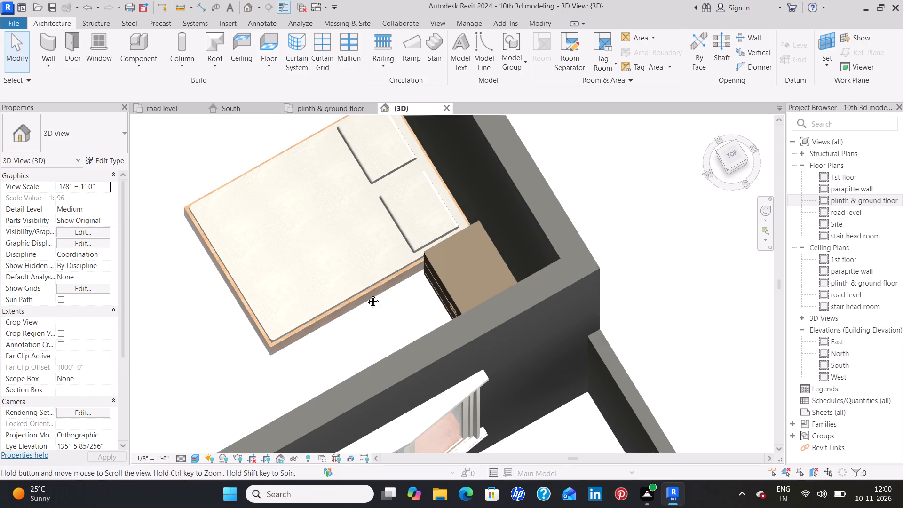
middle_drag(366, 294, 396, 406)
scroll(395, 402, down, 1)
middle_drag(279, 175, 358, 379)
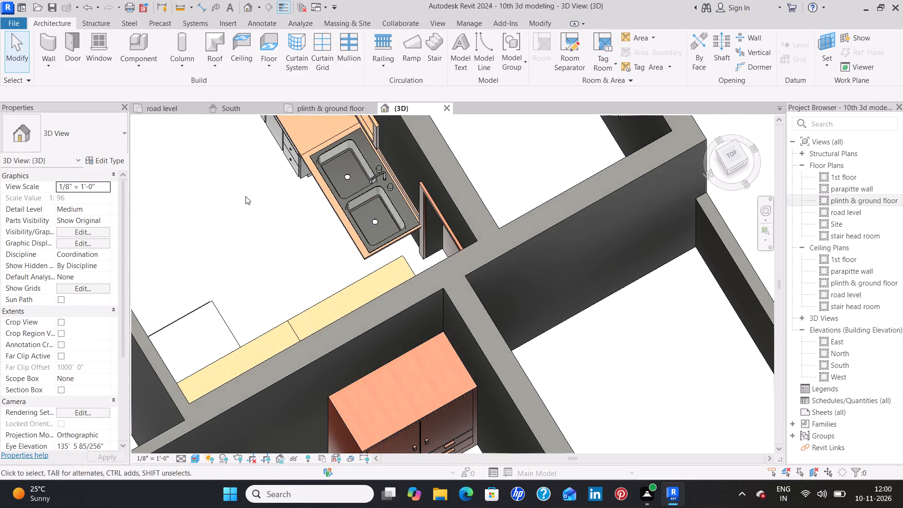
middle_drag(245, 196, 382, 507)
middle_drag(193, 184, 252, 353)
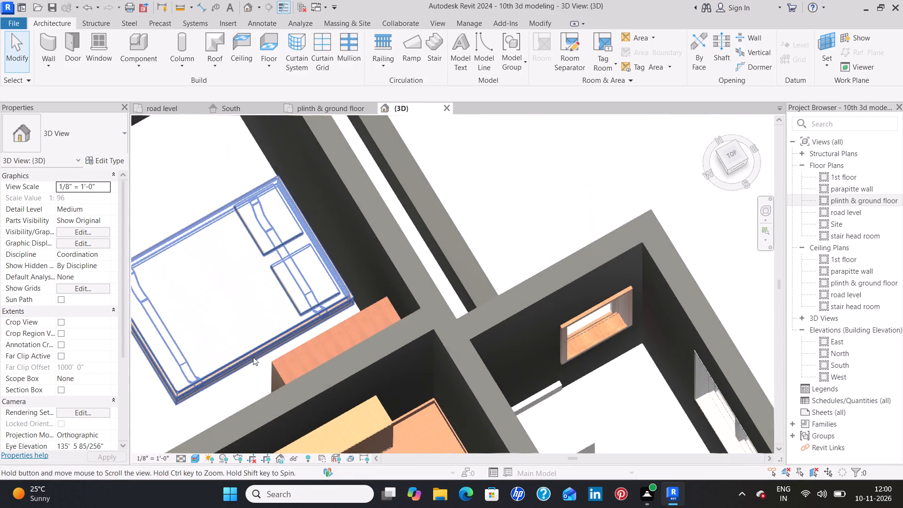
middle_drag(208, 193, 219, 220)
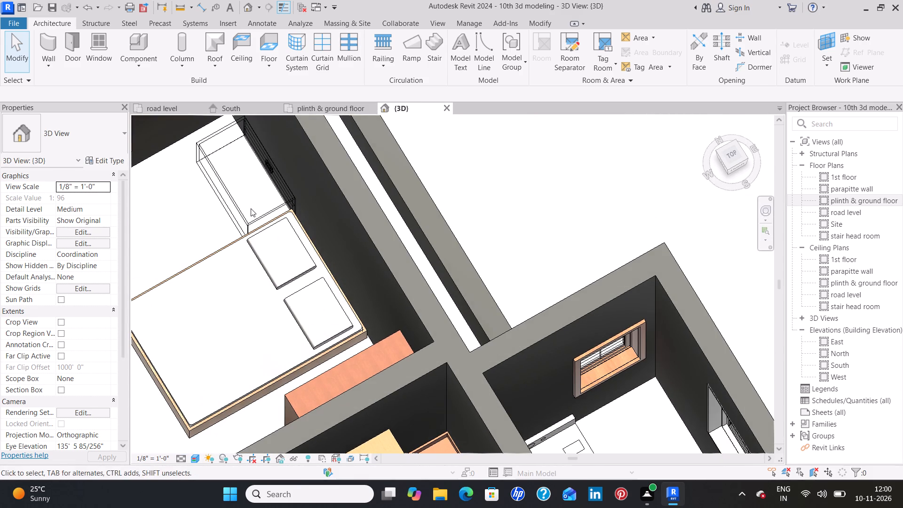
click(245, 216)
key(space)
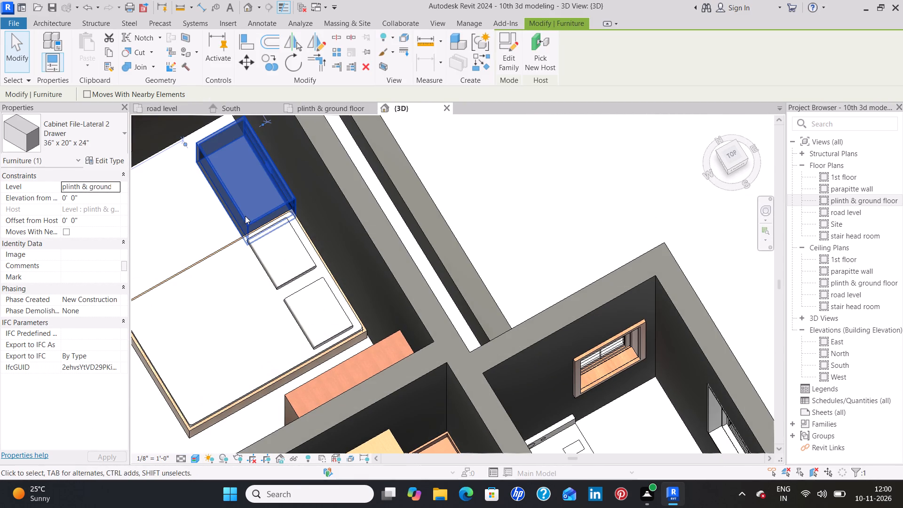
key(space)
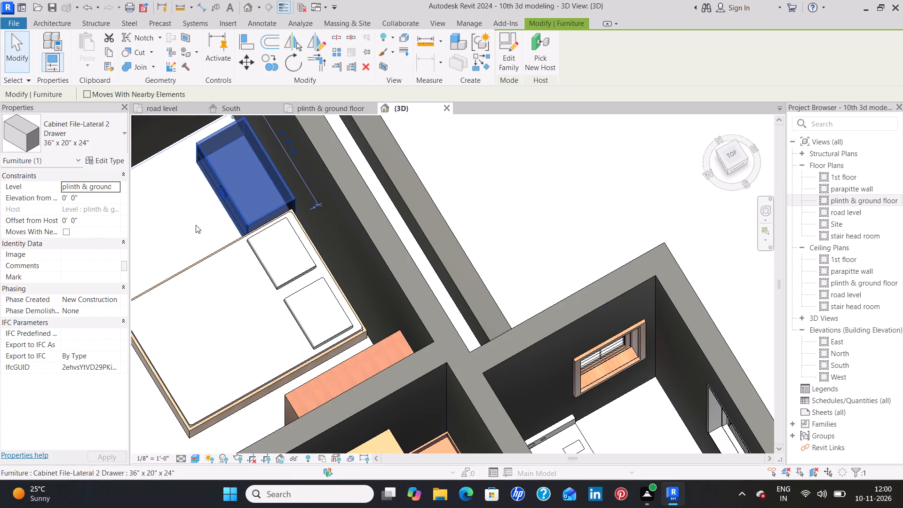
click(196, 225)
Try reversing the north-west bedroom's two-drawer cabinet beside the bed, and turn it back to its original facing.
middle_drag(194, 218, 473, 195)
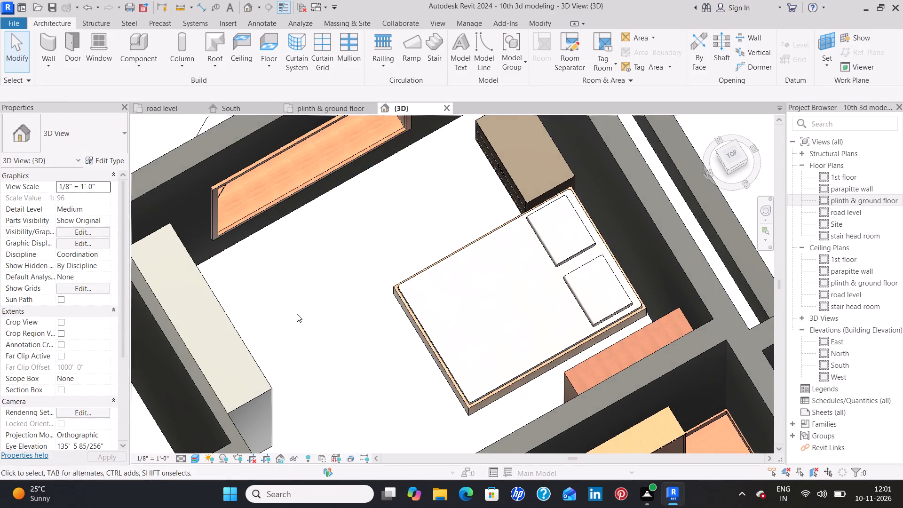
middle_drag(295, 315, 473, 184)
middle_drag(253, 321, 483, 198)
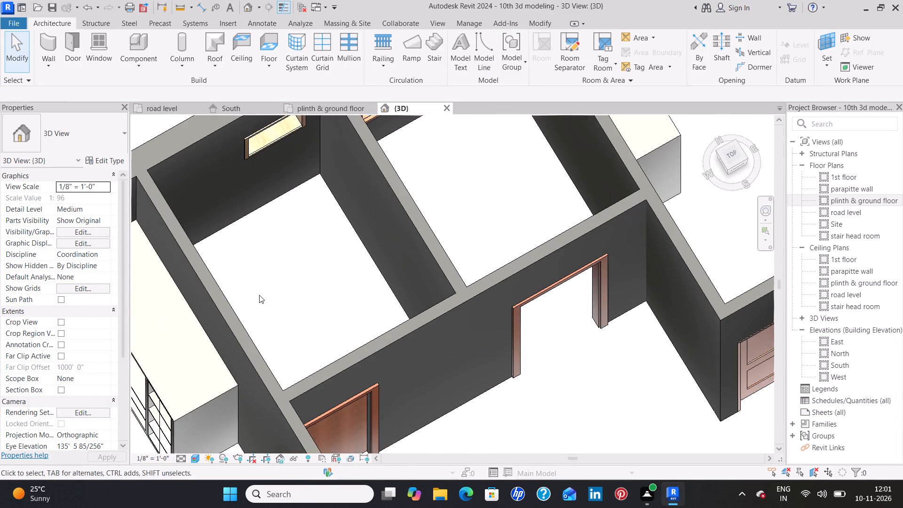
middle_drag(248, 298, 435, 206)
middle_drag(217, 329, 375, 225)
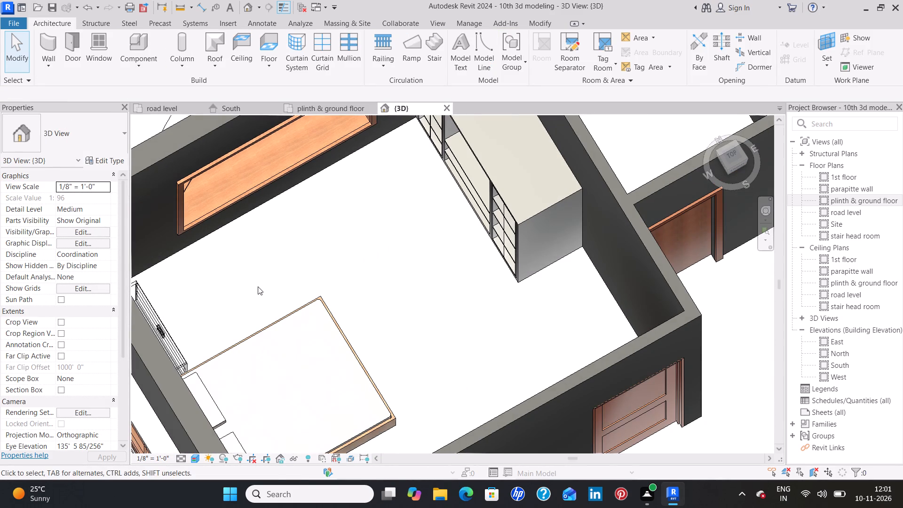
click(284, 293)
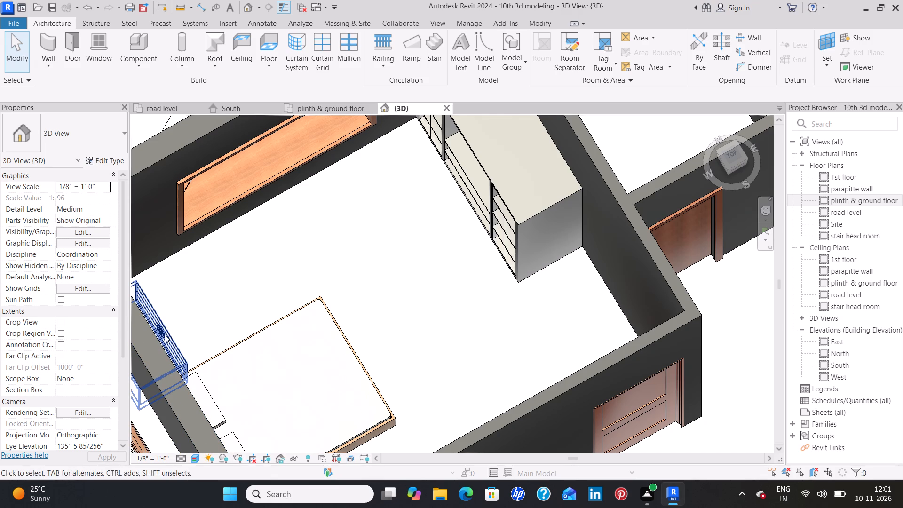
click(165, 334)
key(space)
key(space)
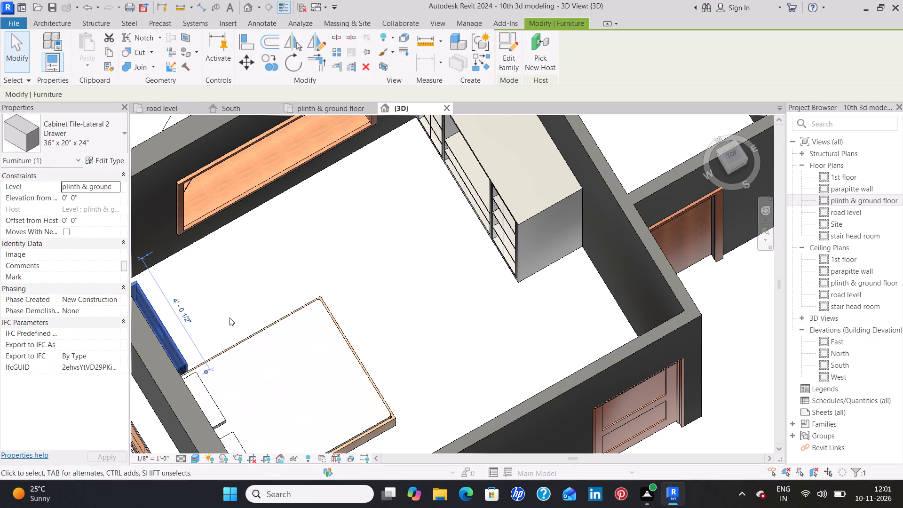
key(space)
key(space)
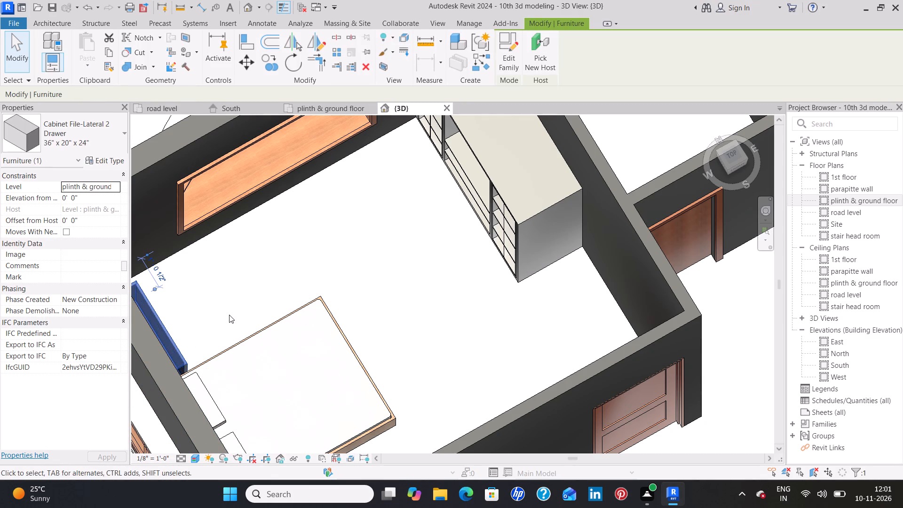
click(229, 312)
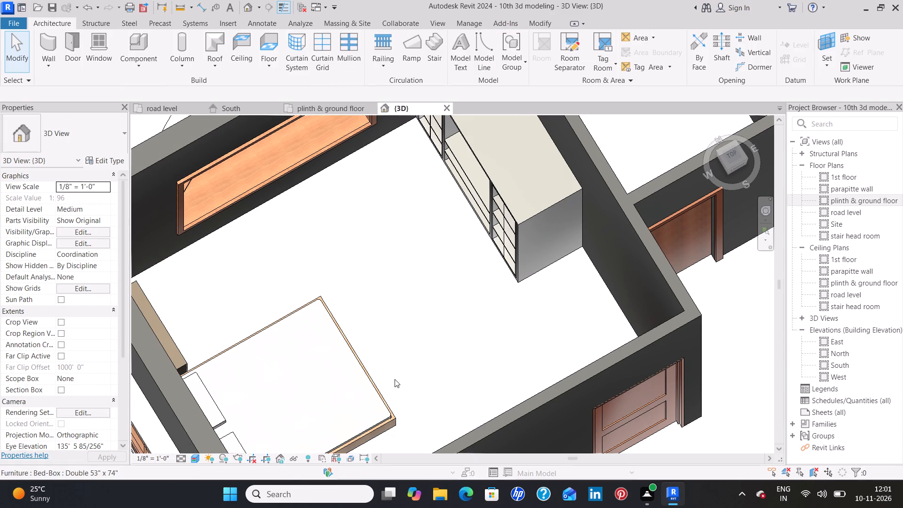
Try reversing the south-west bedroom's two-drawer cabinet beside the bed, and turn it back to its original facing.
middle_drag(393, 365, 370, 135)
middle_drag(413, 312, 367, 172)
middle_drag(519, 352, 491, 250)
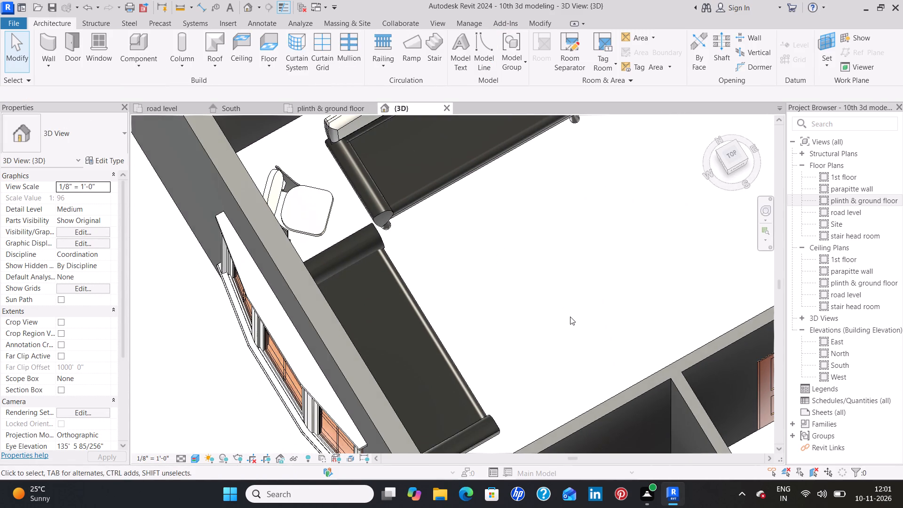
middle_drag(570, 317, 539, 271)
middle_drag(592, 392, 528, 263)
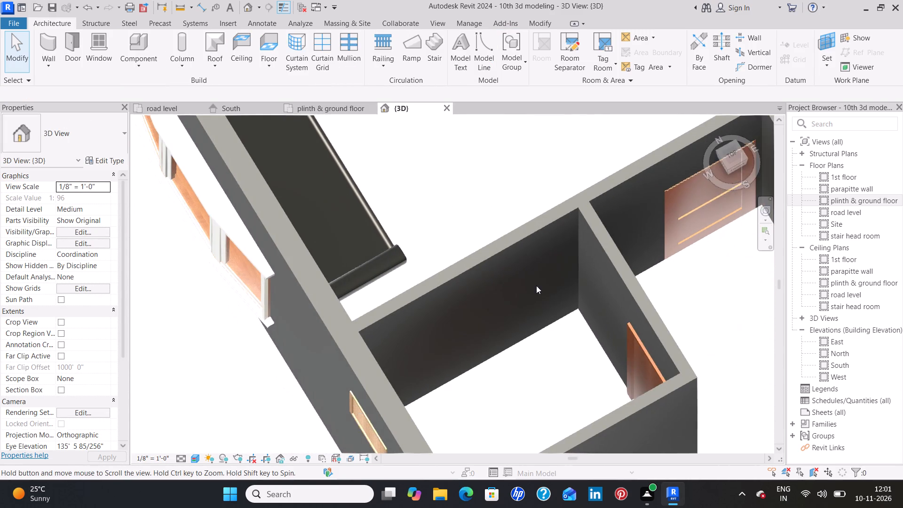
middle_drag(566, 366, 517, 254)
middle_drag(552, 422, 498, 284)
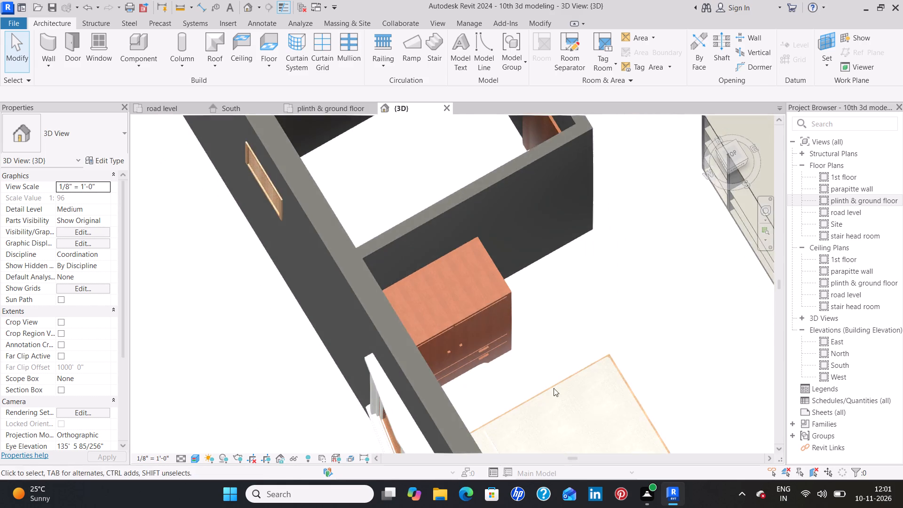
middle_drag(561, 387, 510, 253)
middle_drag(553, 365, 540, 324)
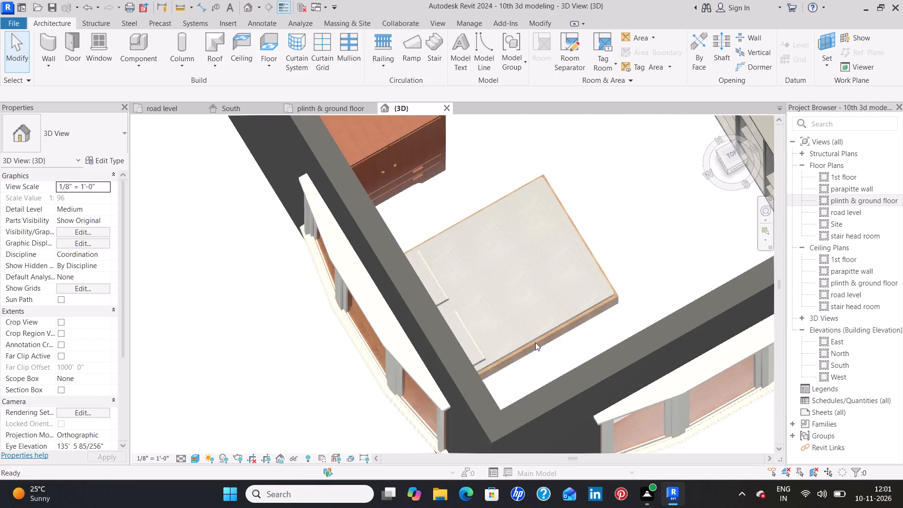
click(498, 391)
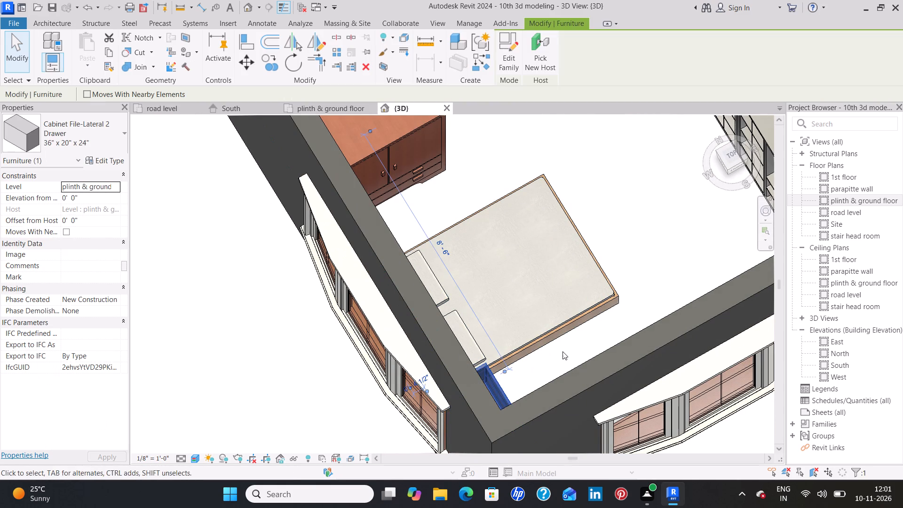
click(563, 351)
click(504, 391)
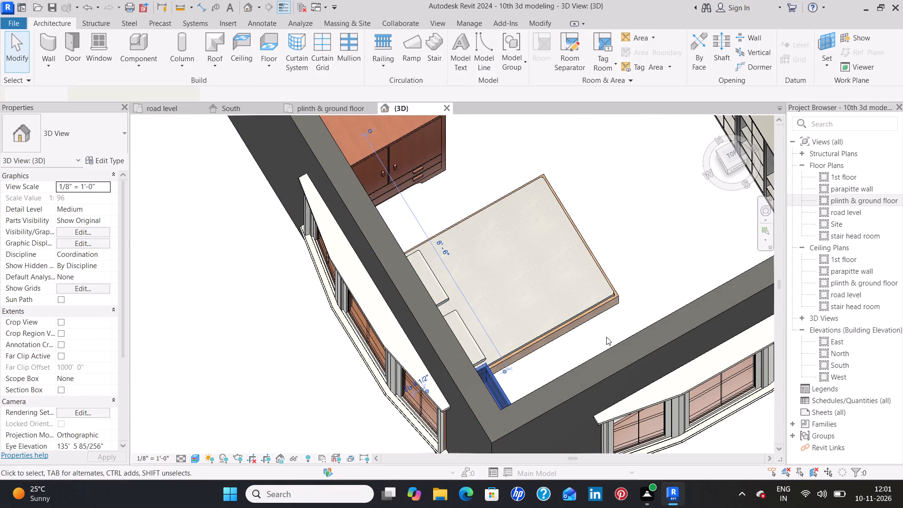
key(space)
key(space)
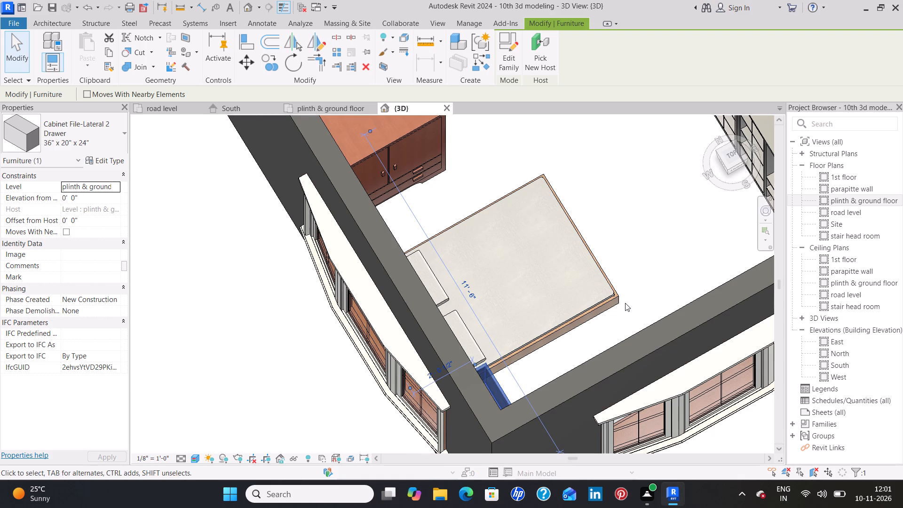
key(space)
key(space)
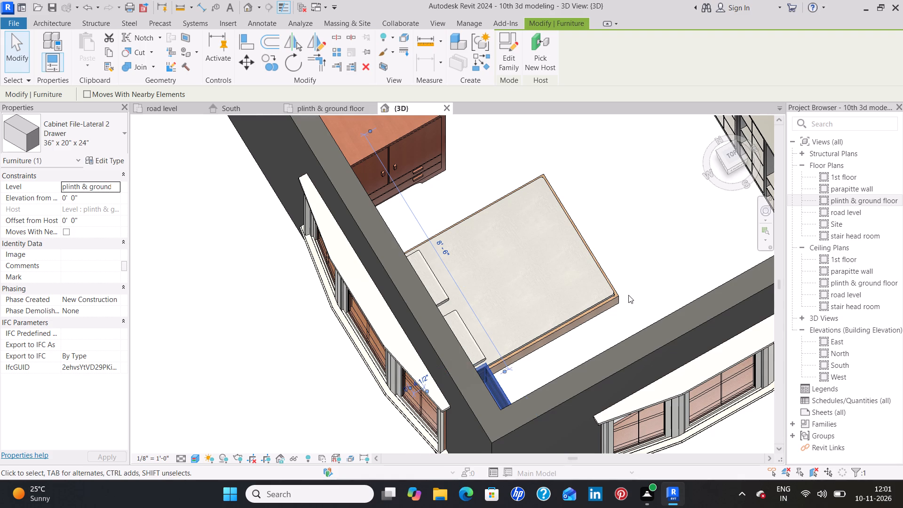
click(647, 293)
In the plinth & ground floor plan, load the Table-Ellipse family from the Tables furniture folder for the living room.
scroll(608, 269, down, 4)
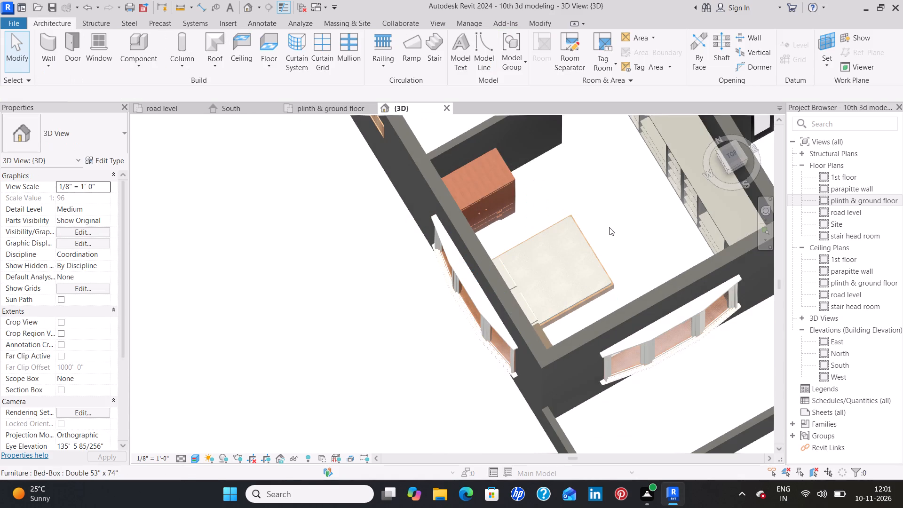
middle_drag(609, 227, 581, 353)
scroll(578, 358, down, 4)
scroll(635, 242, down, 1)
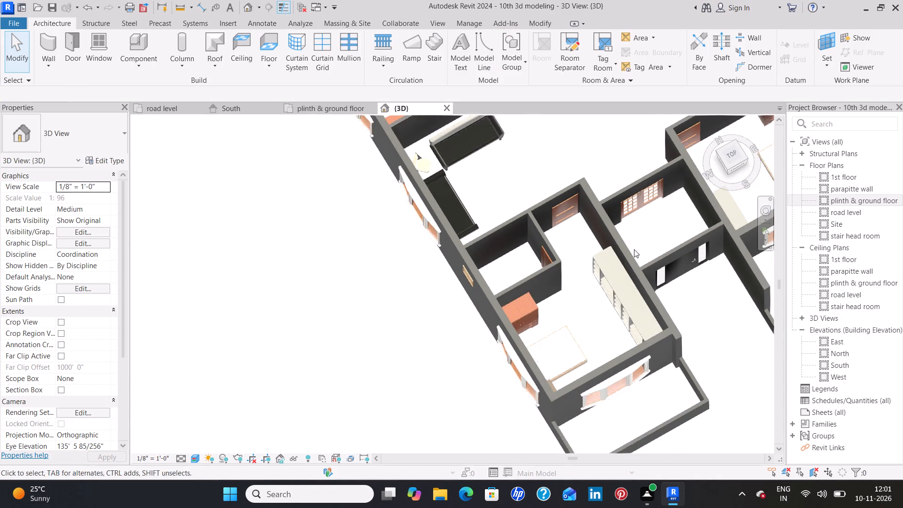
scroll(634, 249, down, 2)
middle_drag(634, 248, 537, 384)
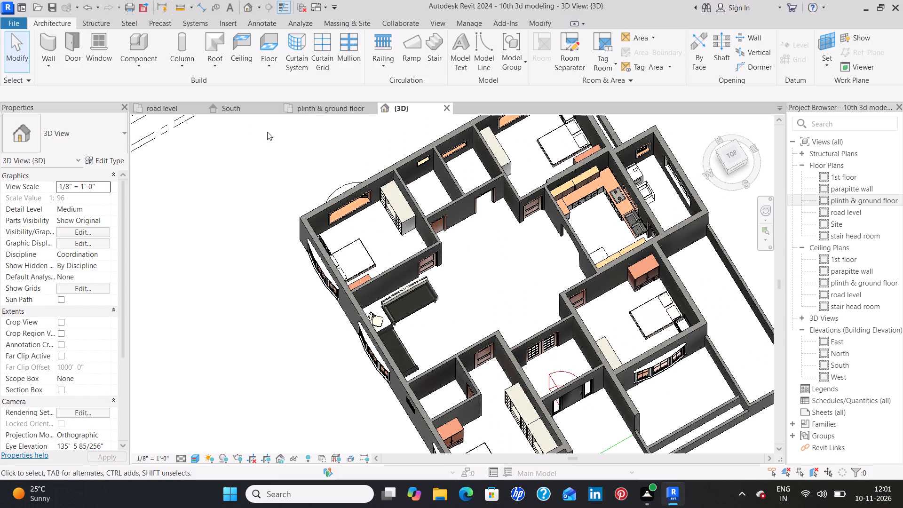
click(321, 108)
scroll(529, 277, down, 1)
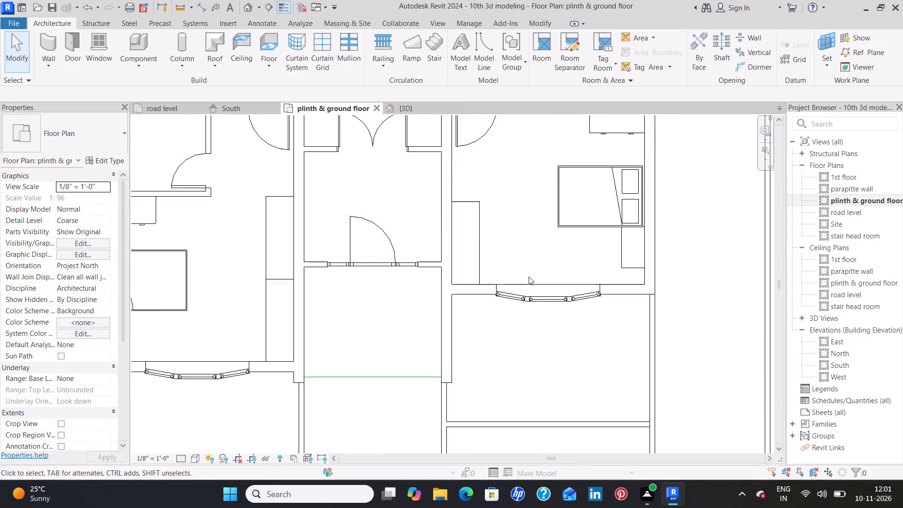
scroll(529, 277, down, 2)
middle_drag(525, 269, 538, 389)
middle_drag(369, 169, 400, 278)
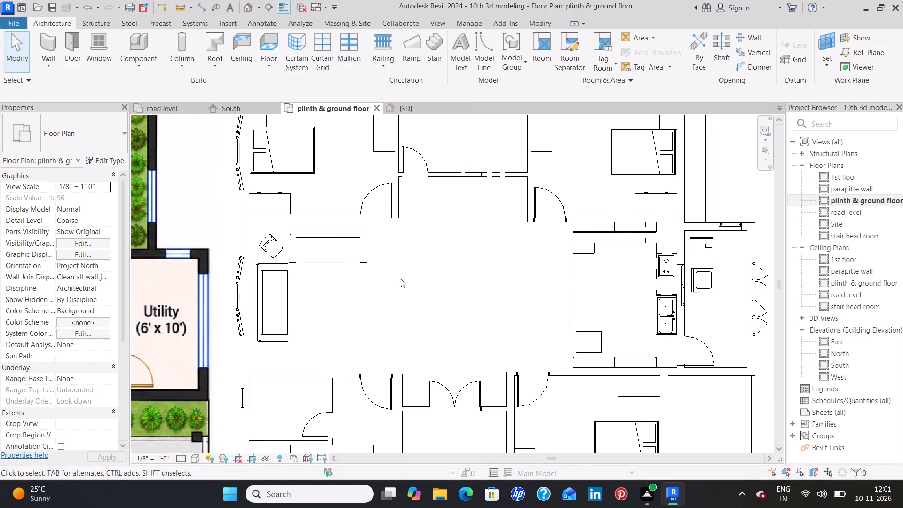
click(142, 49)
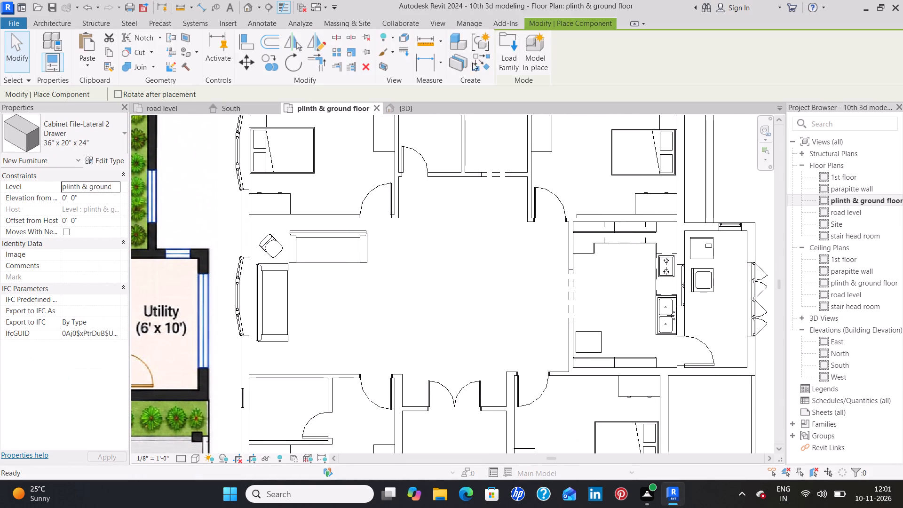
click(501, 60)
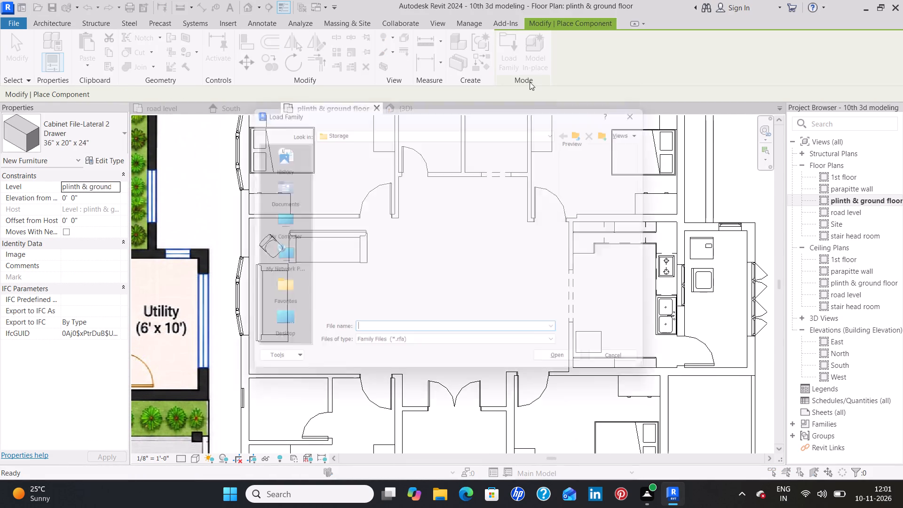
click(590, 129)
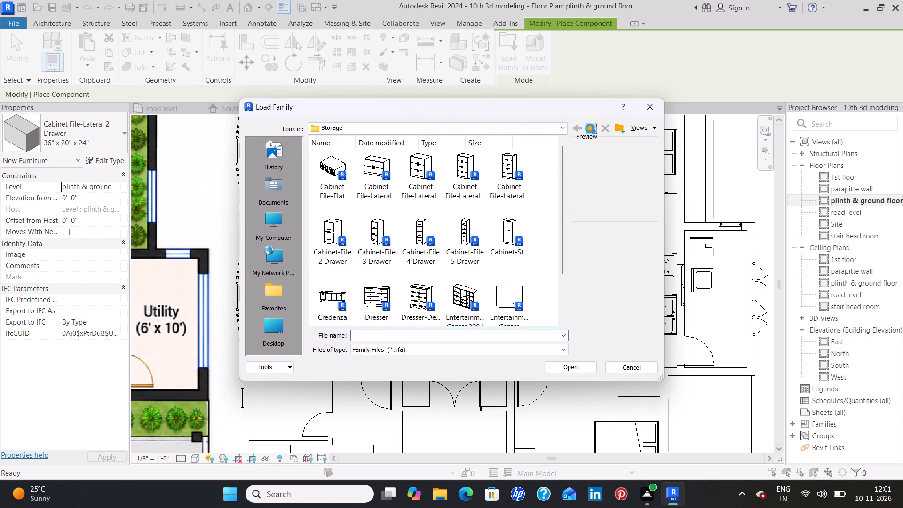
double_click(451, 164)
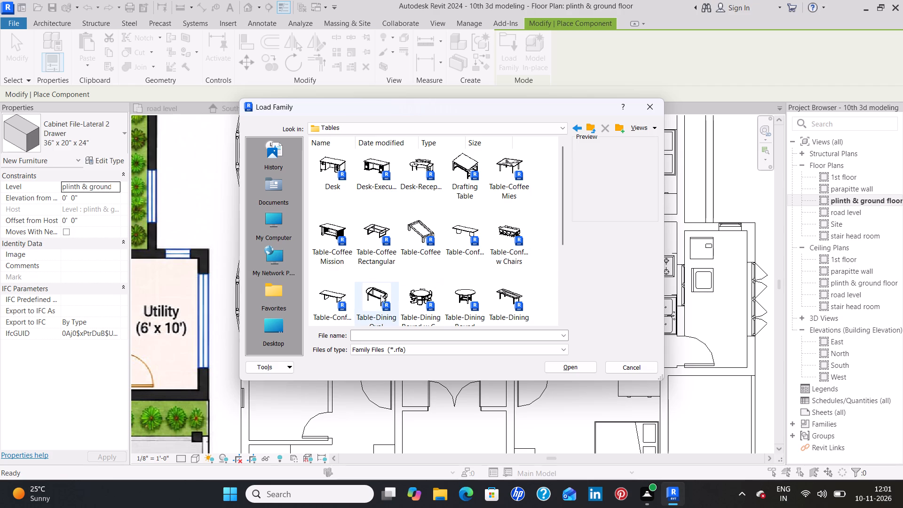
scroll(380, 284, down, 1)
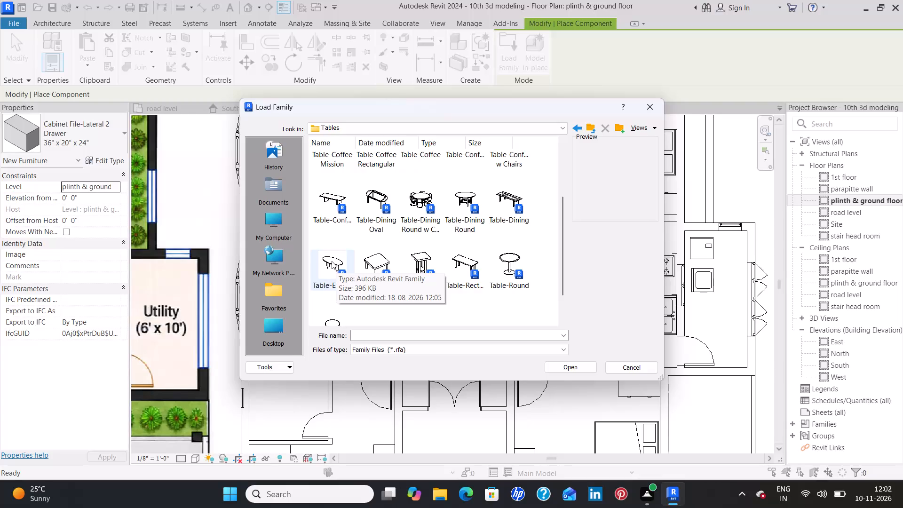
click(332, 261)
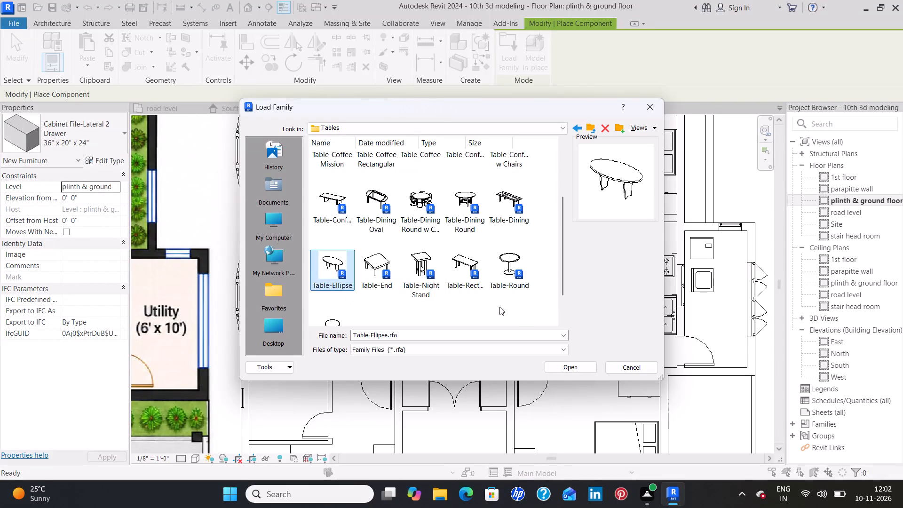
click(565, 367)
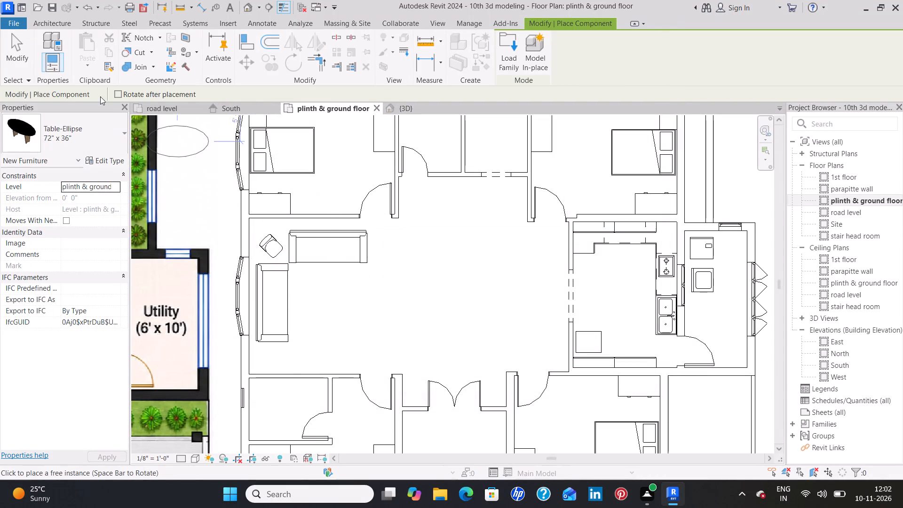
Place a 60" x 48" Table-Ellipse east of the living room's west couch, rotated so its long axis runs north-south.
click(98, 140)
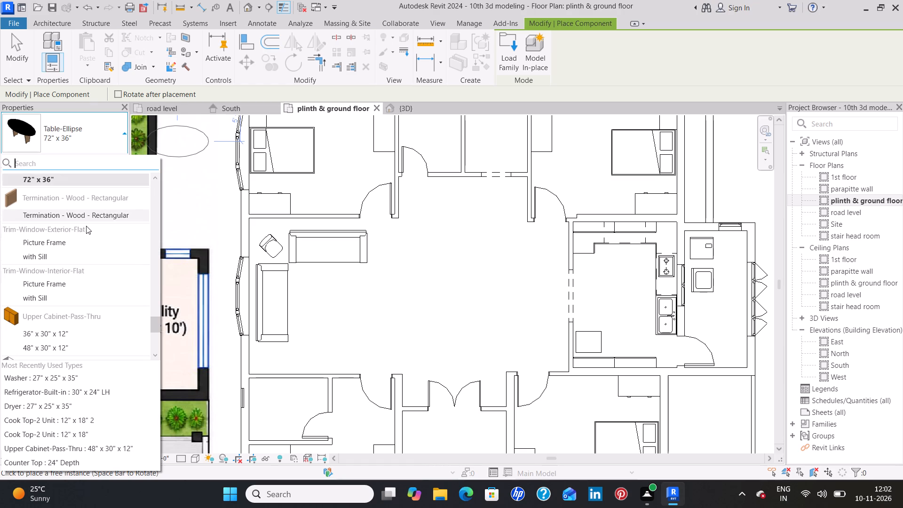
scroll(83, 222, up, 1)
click(75, 217)
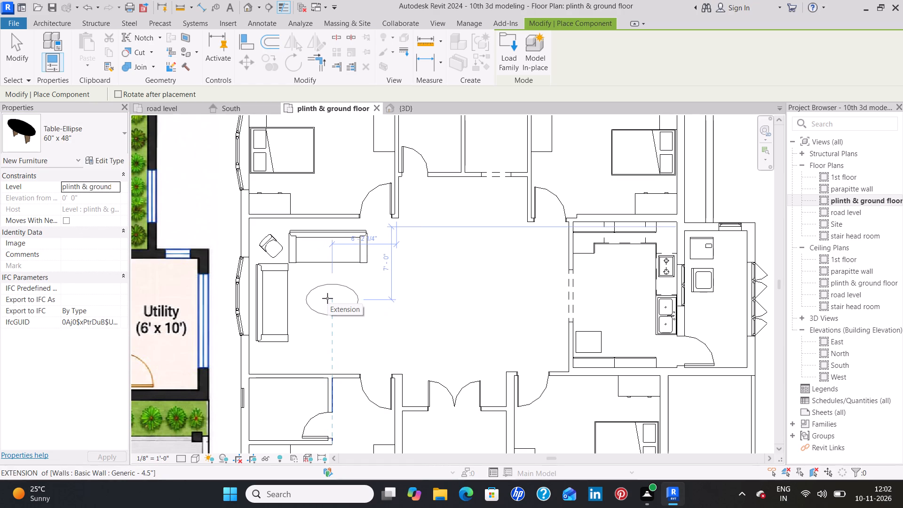
key(space)
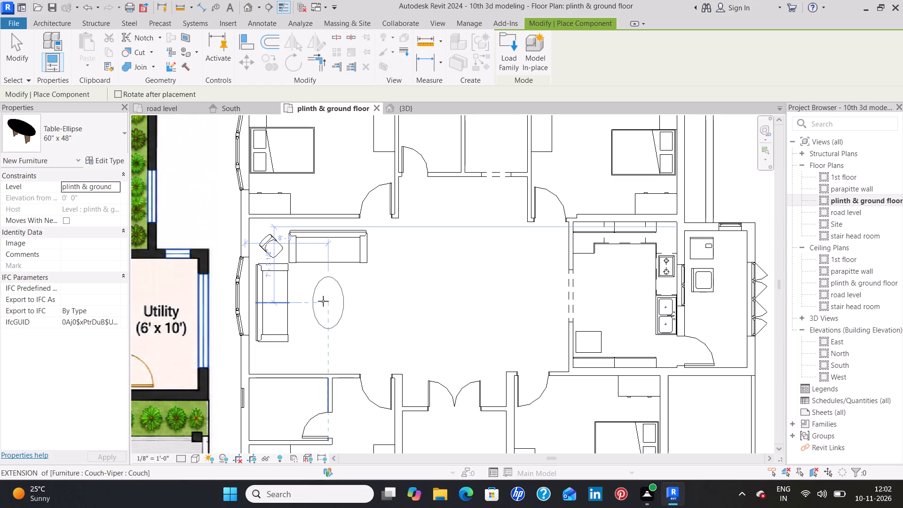
click(323, 301)
key(Escape)
key(Escape)
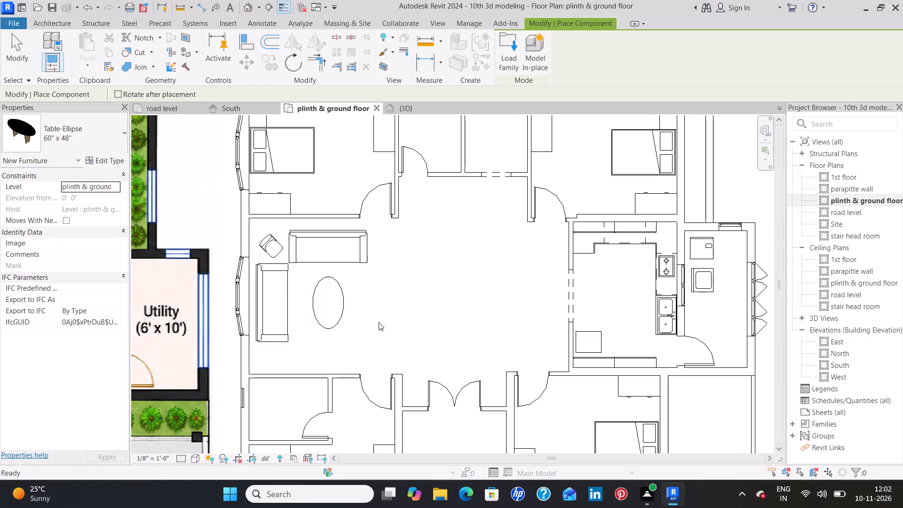
Duplicate the elliptical table's 60" x 48" type and set the new type's height to 1' 6".
click(343, 309)
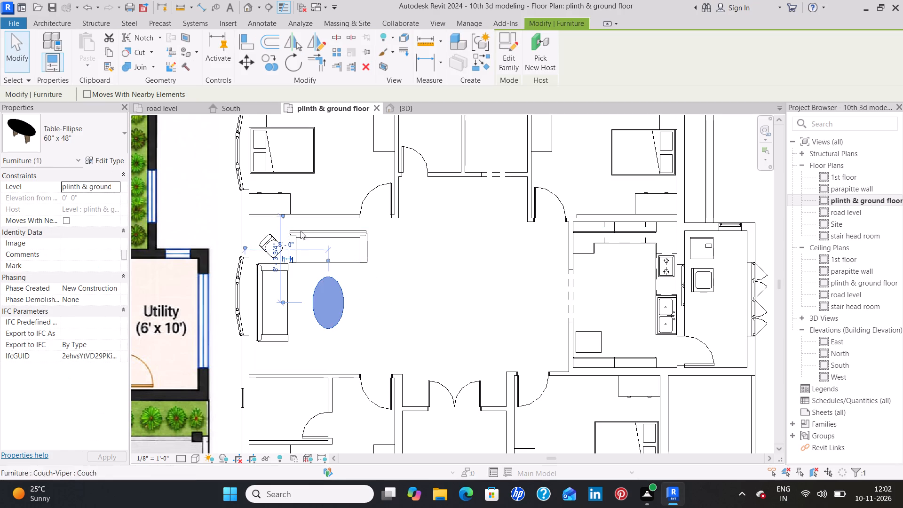
click(106, 159)
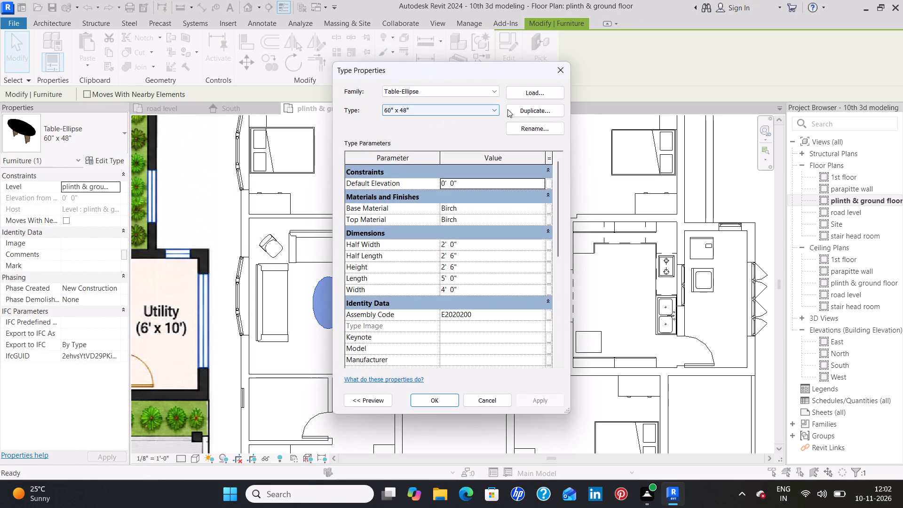
click(522, 110)
click(449, 263)
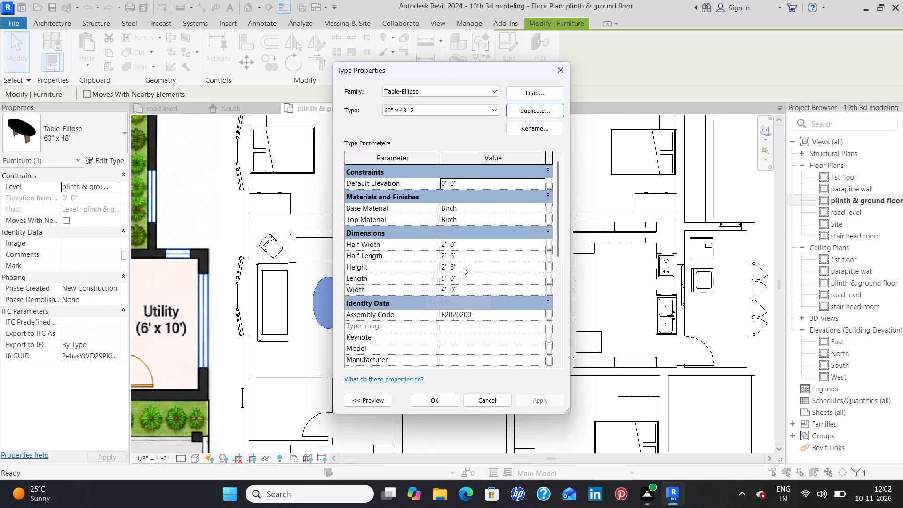
click(463, 267)
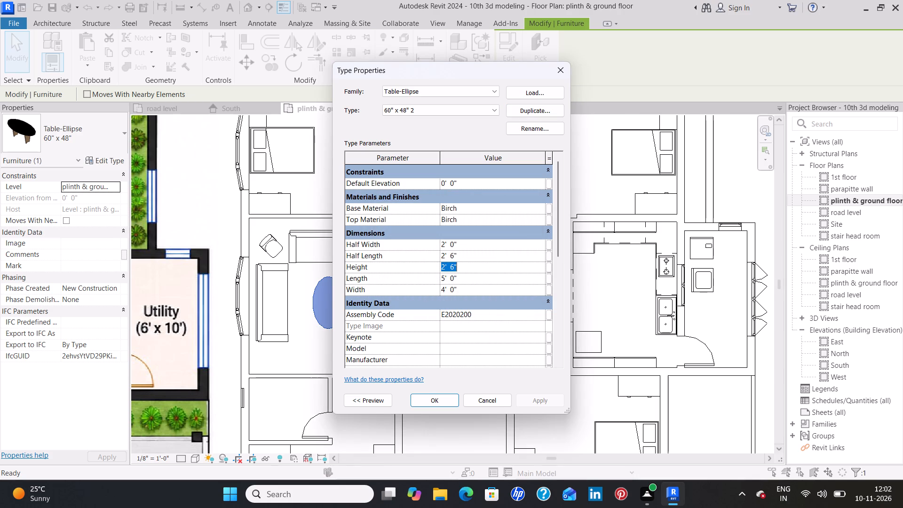
key(BackSpace)
key(1)
text('6'')
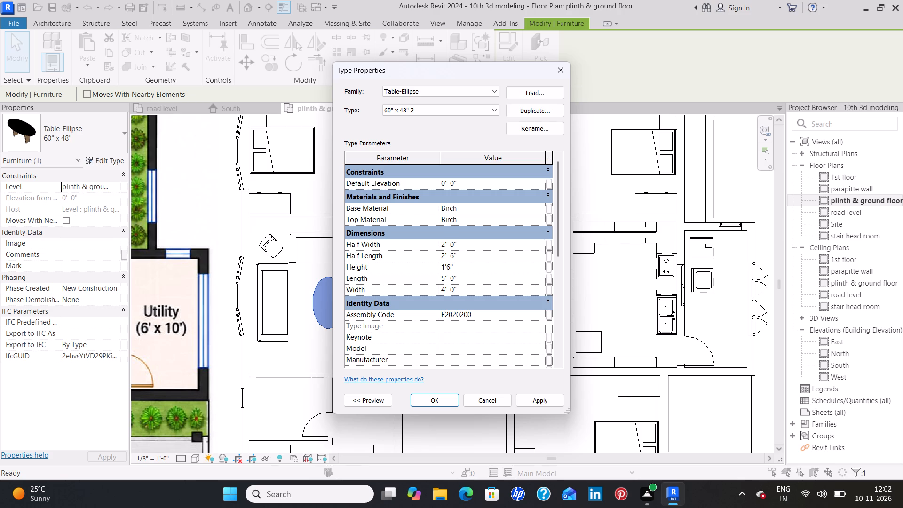
click(539, 395)
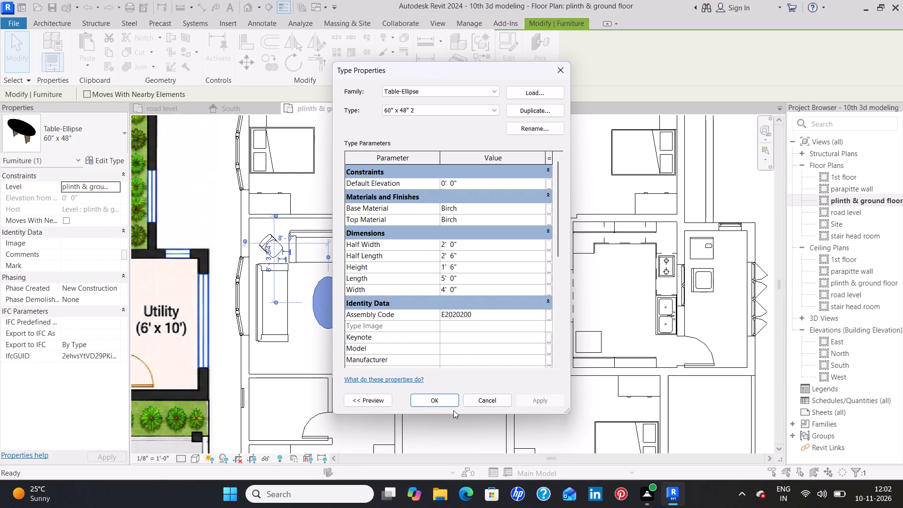
click(445, 406)
click(444, 328)
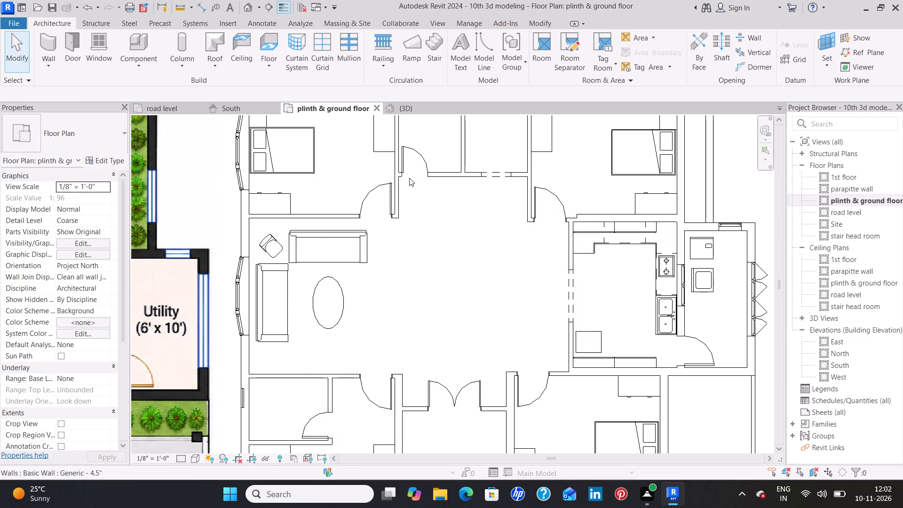
Examine the living room's elliptical table and the surrounding ground floor furniture in the 3D view.
click(422, 108)
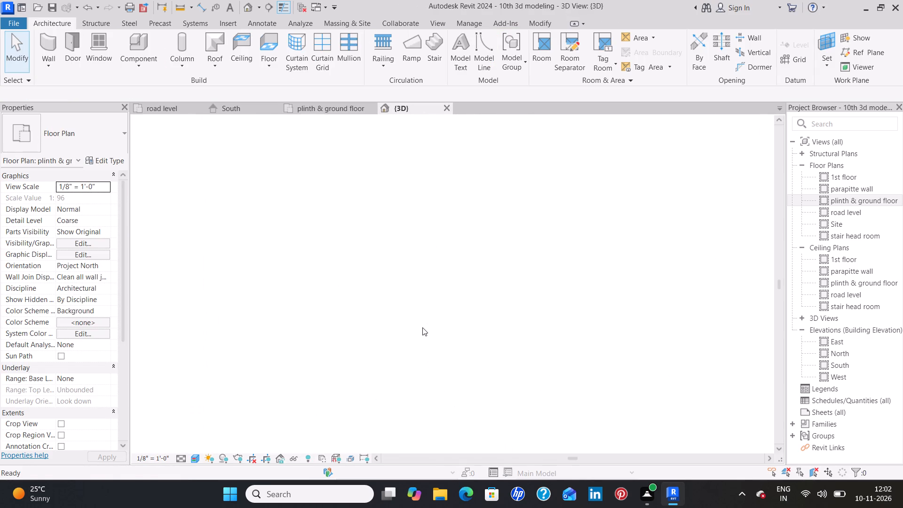
middle_drag(490, 302, 491, 302)
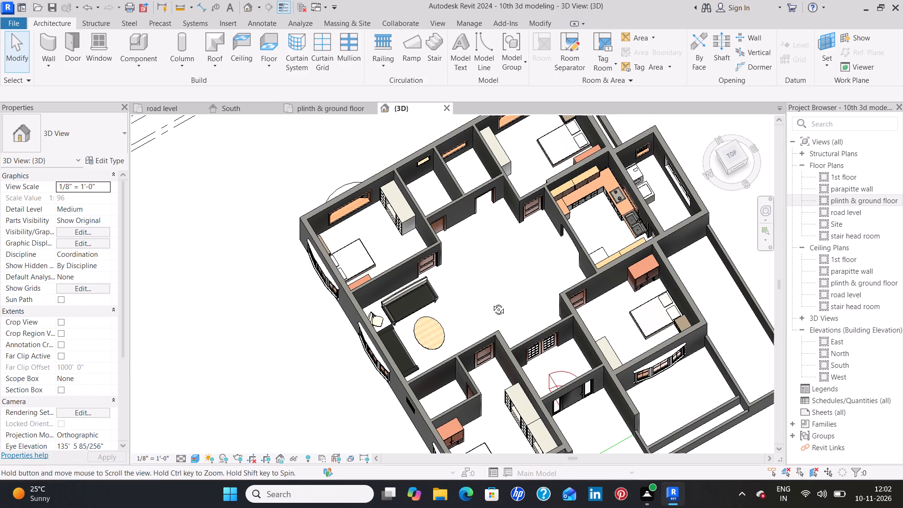
middle_drag(491, 302, 396, 247)
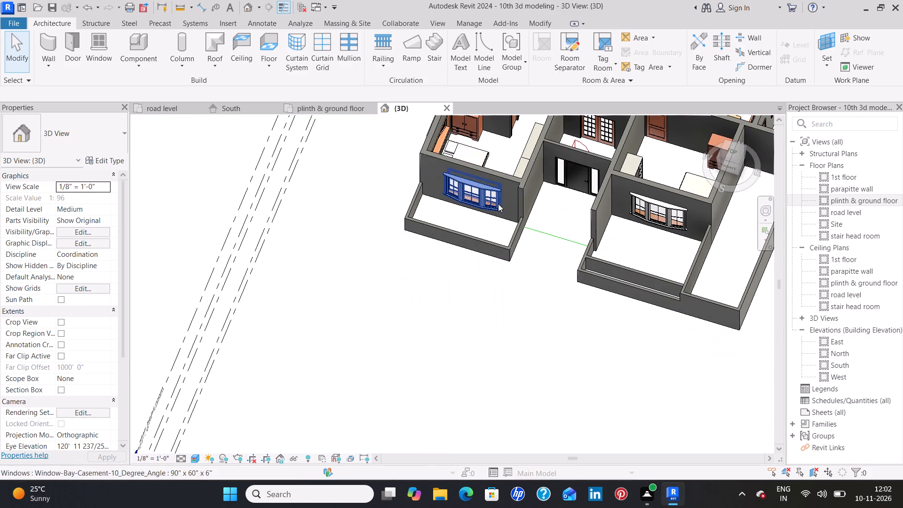
middle_drag(596, 132, 497, 324)
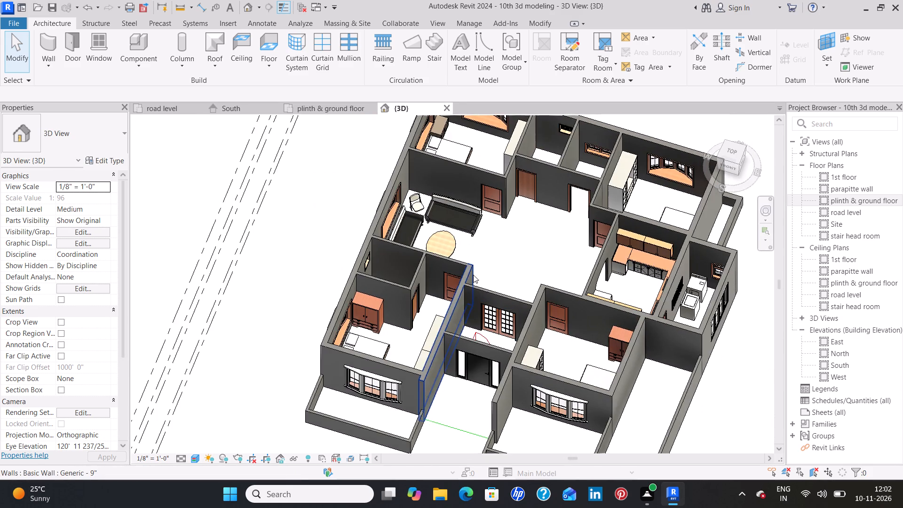
Examine the ground floor rooms and the living room furniture in the 3D view from several angles.
scroll(476, 250, up, 3)
shift+middle_drag(572, 240, 534, 259)
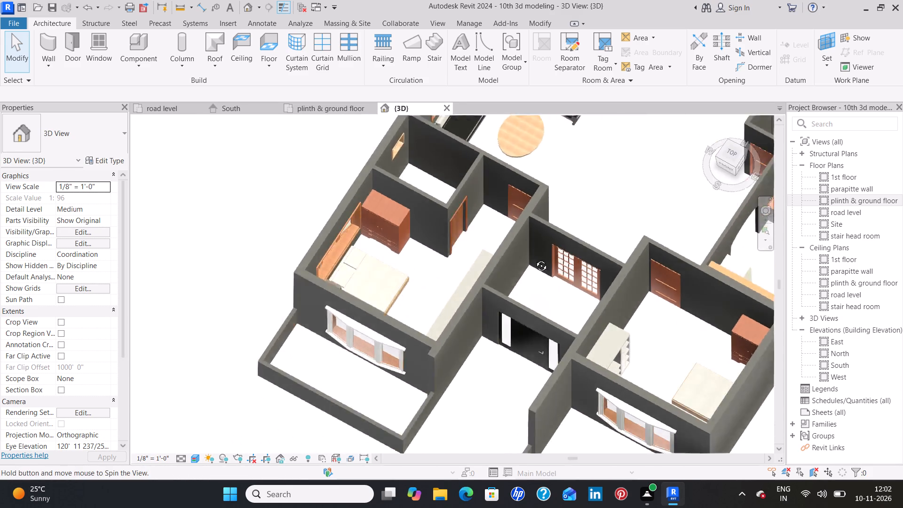
shift+middle_drag(534, 259, 506, 238)
middle_drag(592, 238, 378, 317)
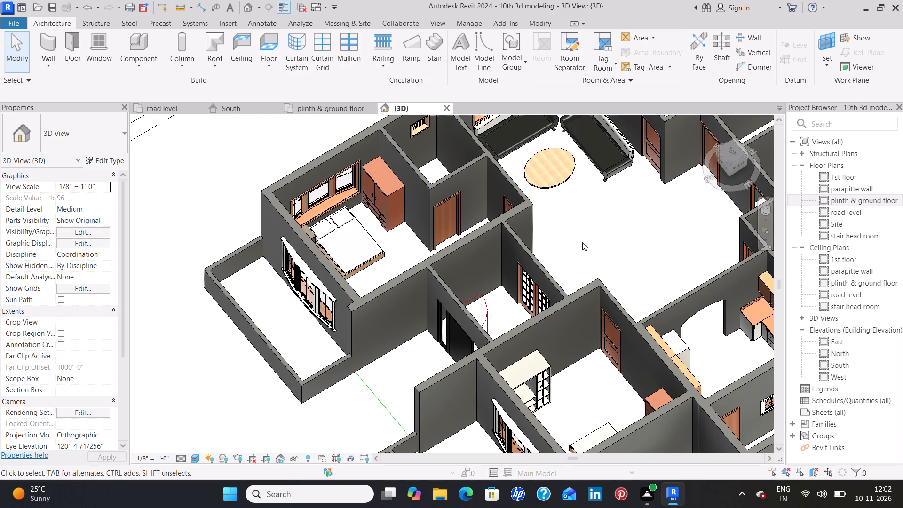
middle_drag(594, 239, 566, 254)
scroll(594, 239, up, 4)
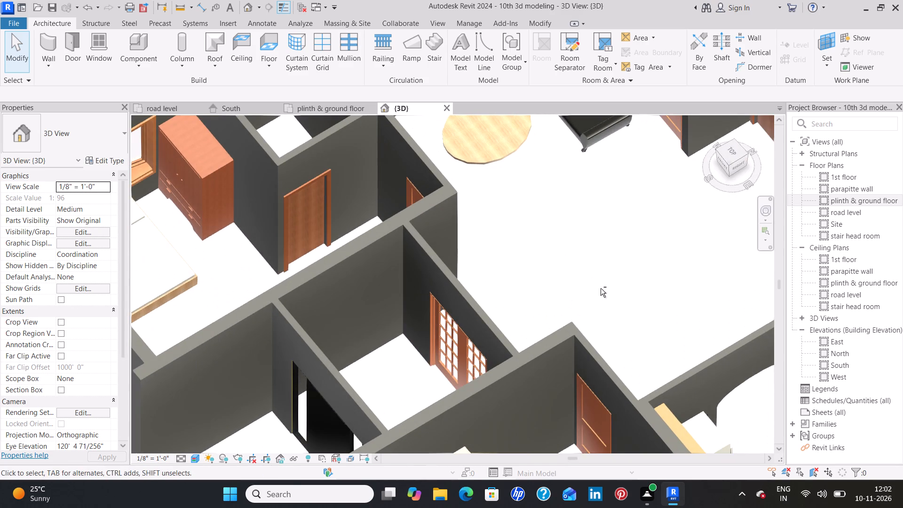
shift+middle_drag(601, 288, 572, 217)
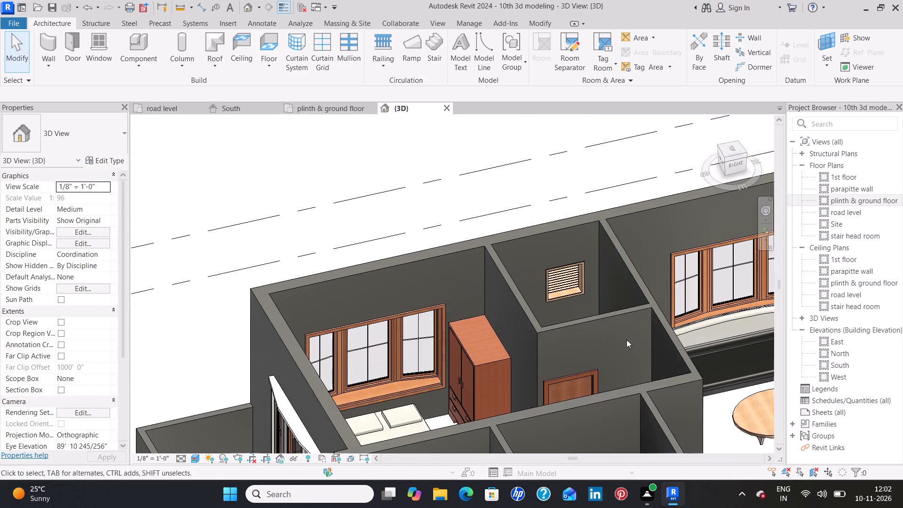
middle_drag(657, 364, 539, 328)
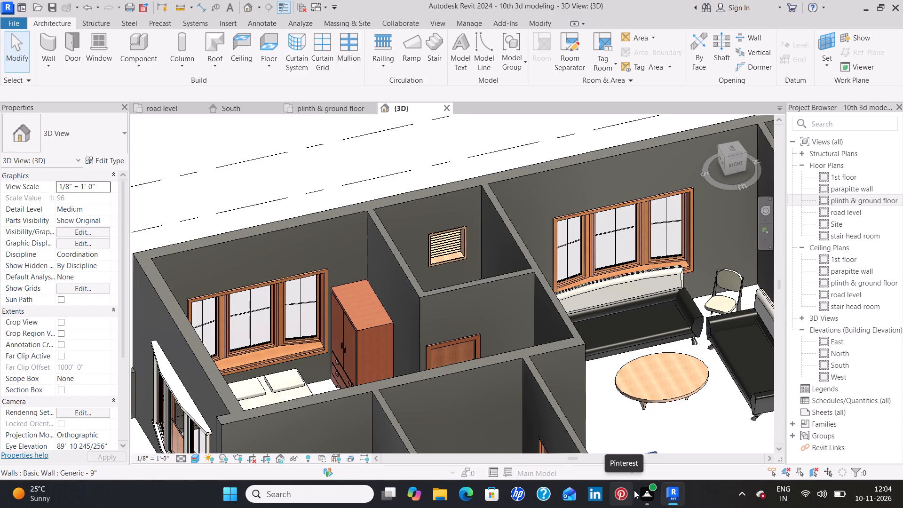
scroll(706, 432, down, 3)
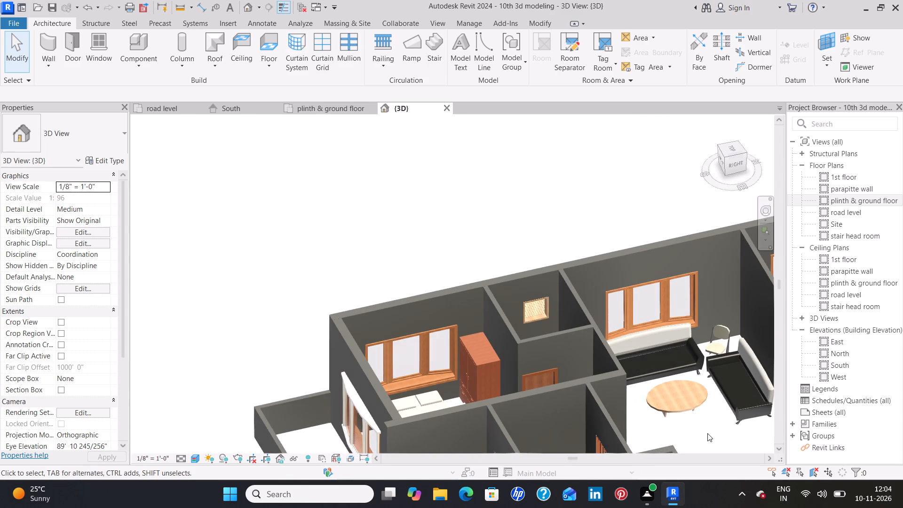
middle_drag(708, 434, 705, 384)
scroll(695, 387, down, 1)
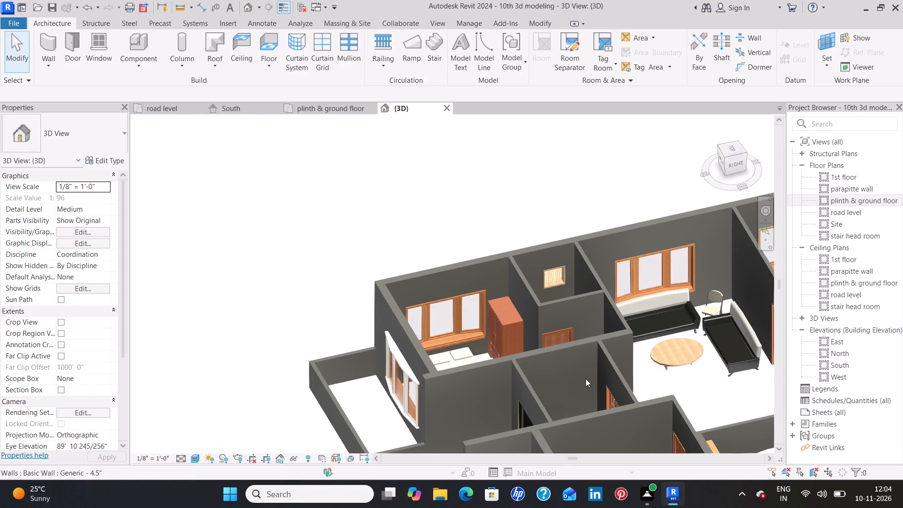
In the plinth & ground floor plan, load the Table-Conference2 w Chairs family from the Tables folder.
click(322, 102)
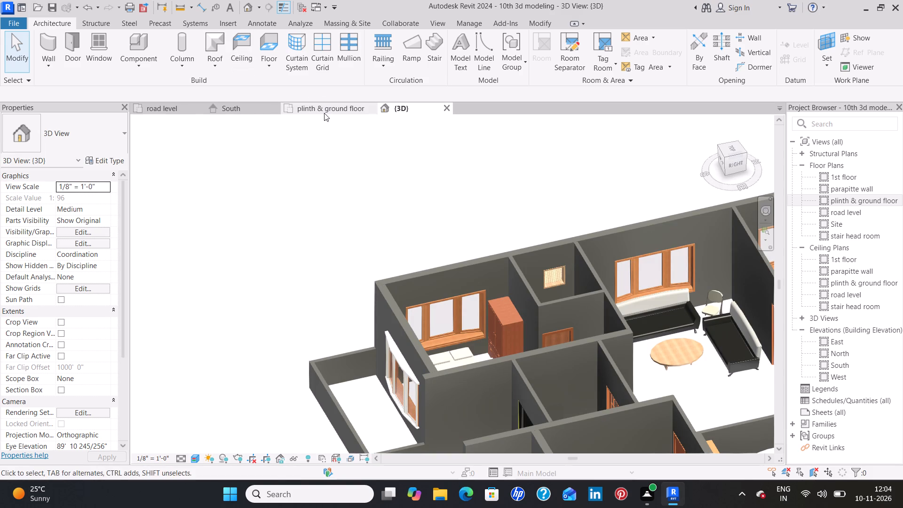
click(324, 106)
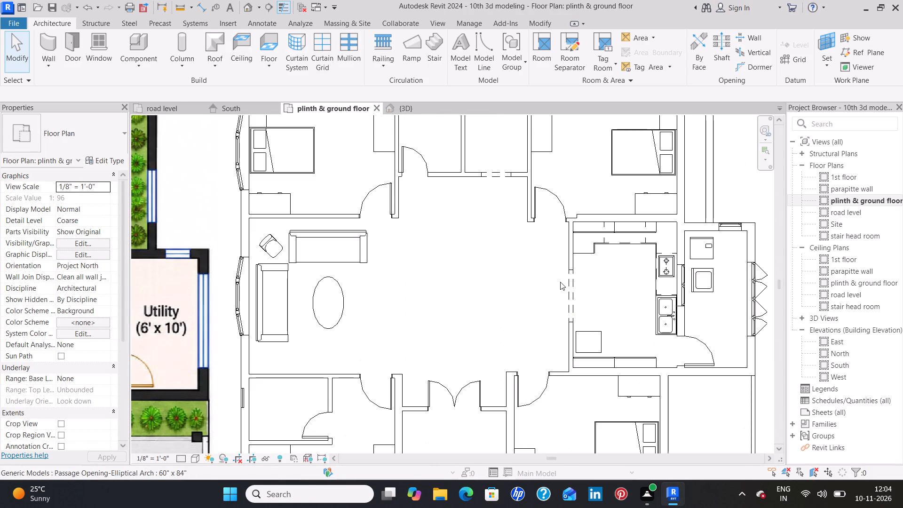
click(125, 44)
click(505, 64)
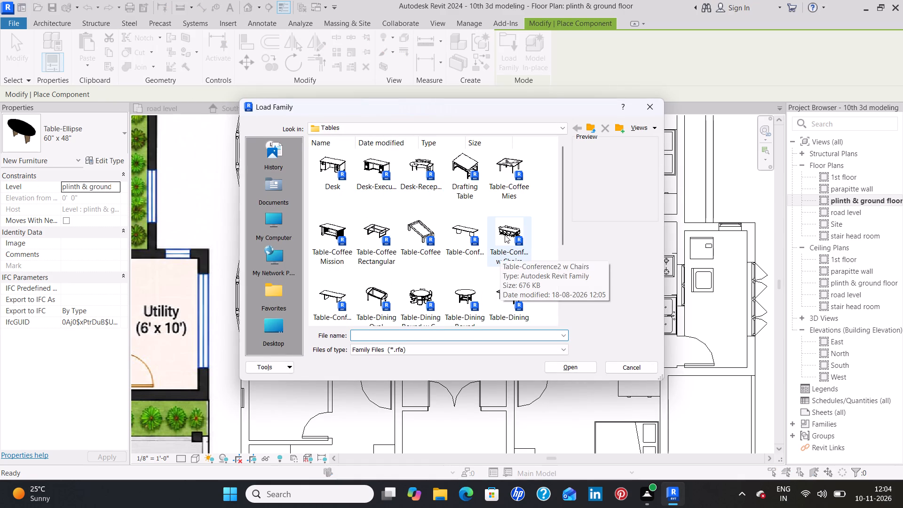
click(507, 229)
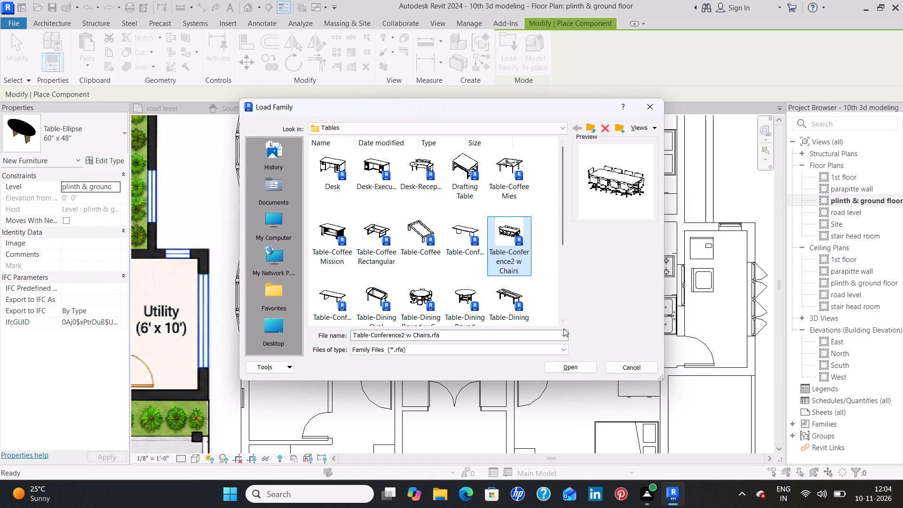
click(574, 367)
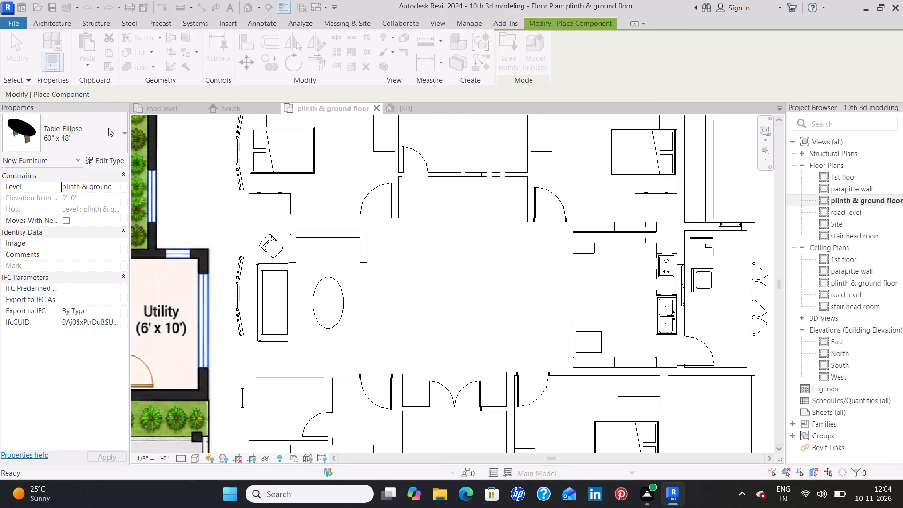
Duplicate the conference table's 48" x 144" type under the suggested name and set its number of chairs to 6.
click(111, 159)
click(538, 110)
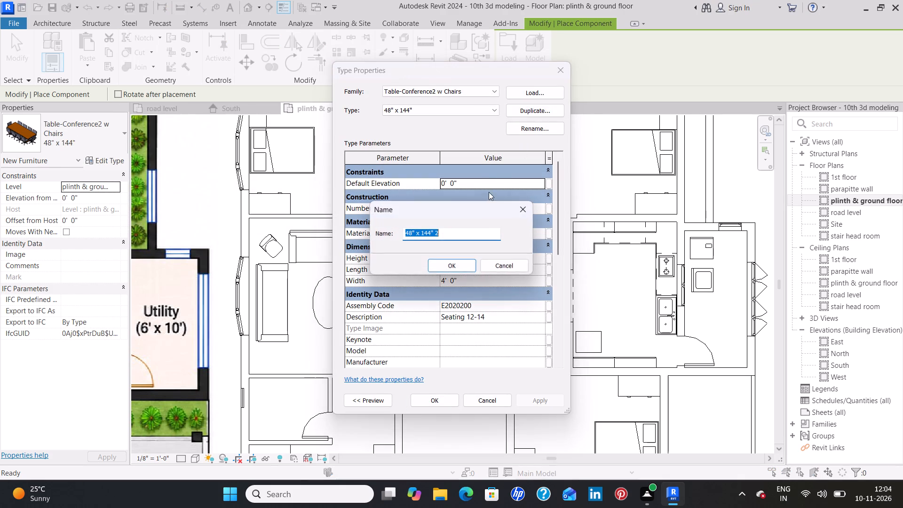
click(449, 264)
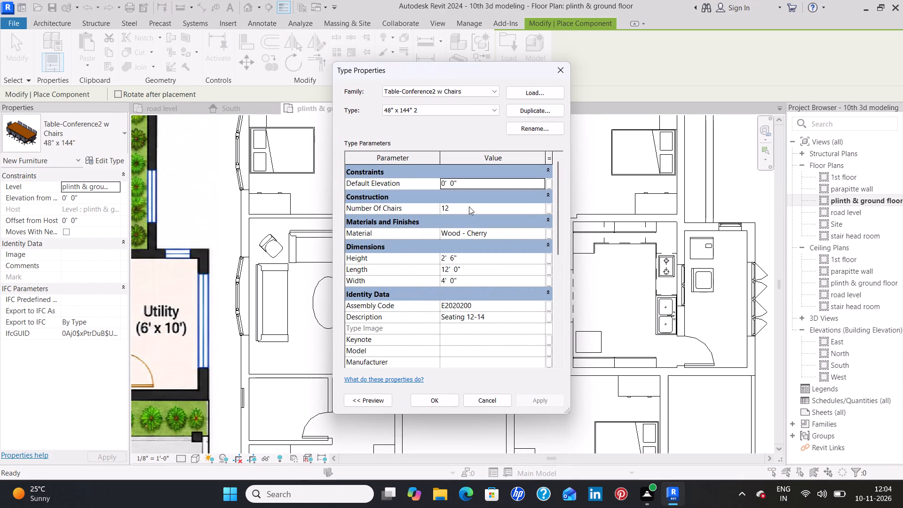
click(469, 206)
key(BackSpace)
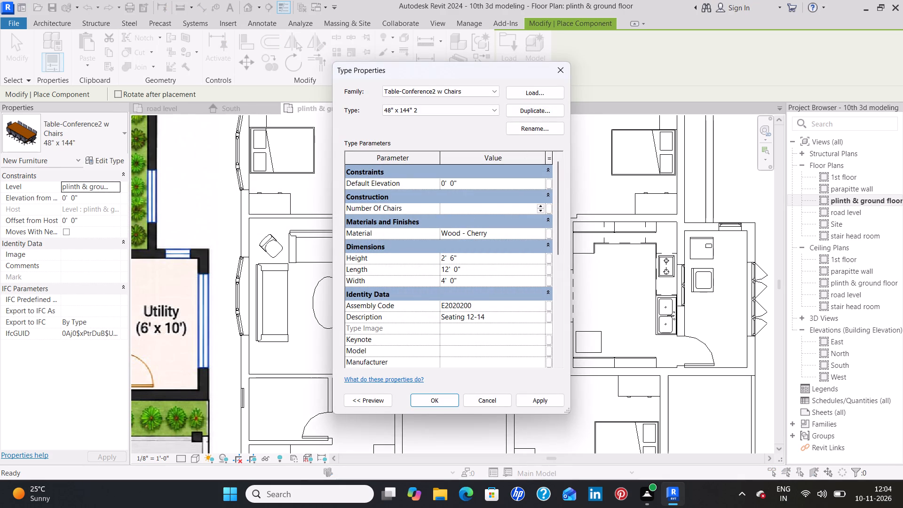
key(6)
click(545, 397)
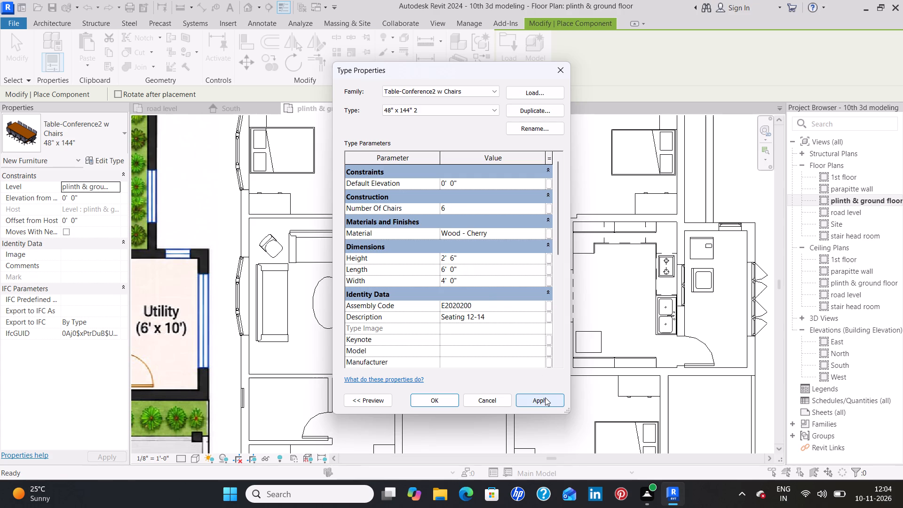
click(441, 401)
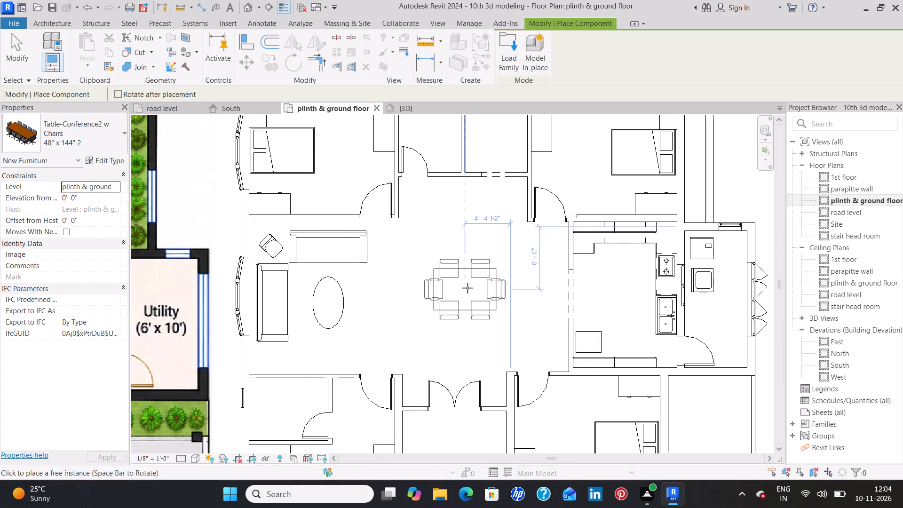
Place one six-chair table in the dining area west of the kitchen, its long axis running east-west as in the reference plan.
scroll(467, 288, down, 6)
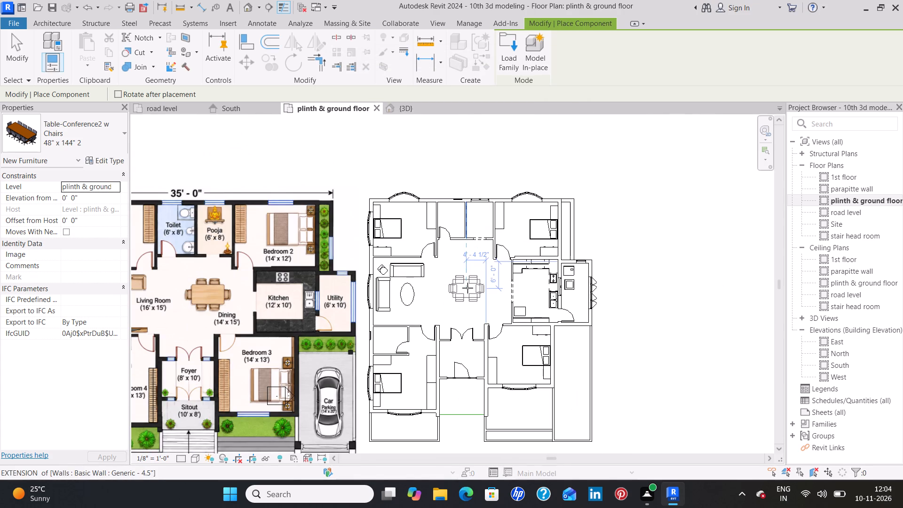
scroll(467, 288, up, 7)
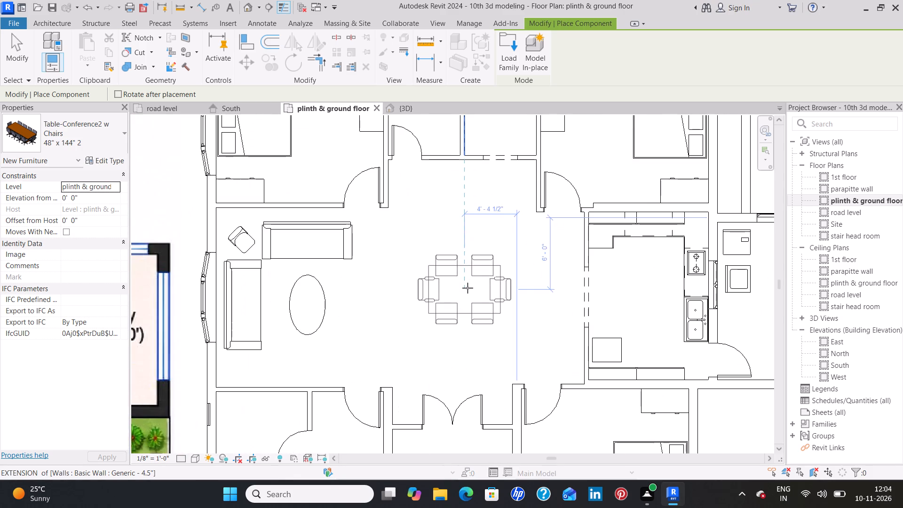
scroll(467, 288, down, 6)
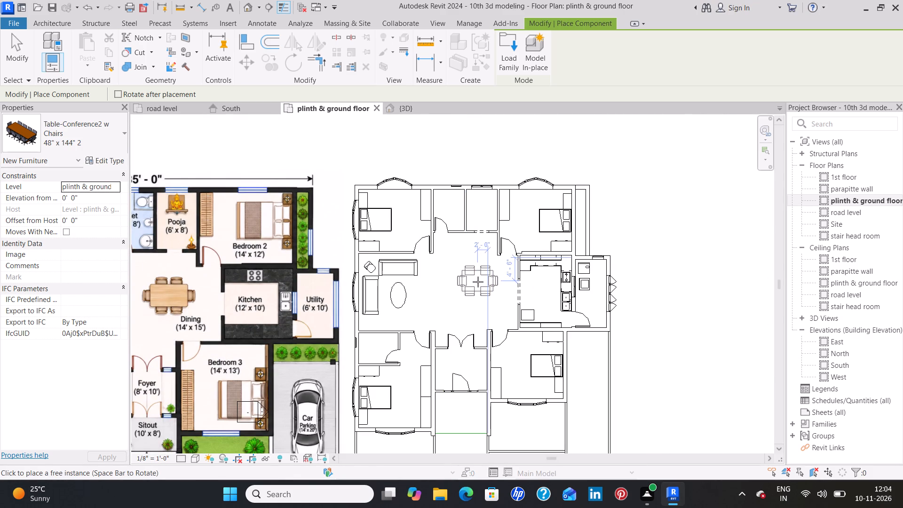
scroll(478, 282, up, 11)
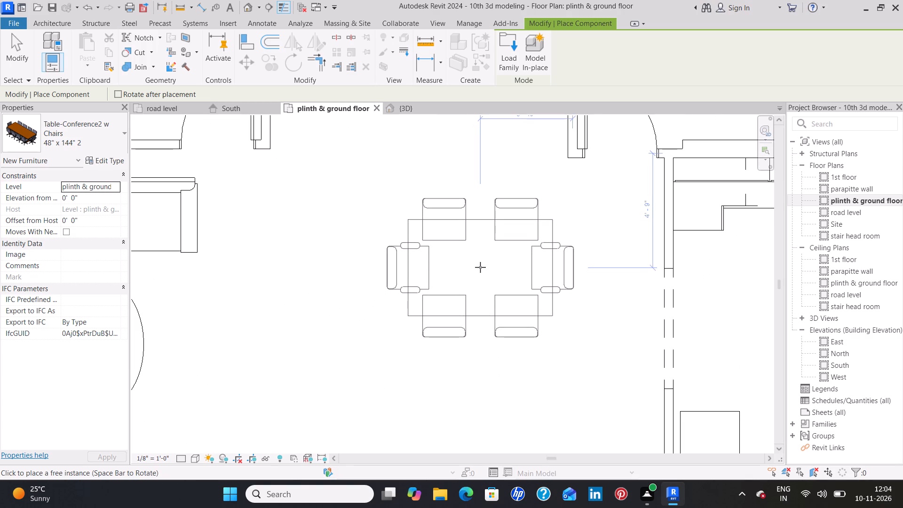
click(480, 263)
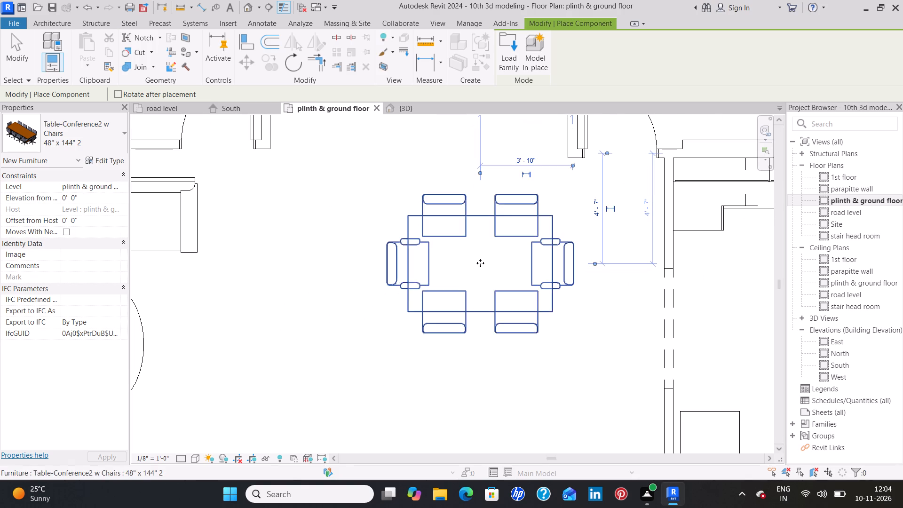
scroll(480, 263, down, 9)
scroll(428, 301, down, 4)
middle_drag(428, 301, 544, 262)
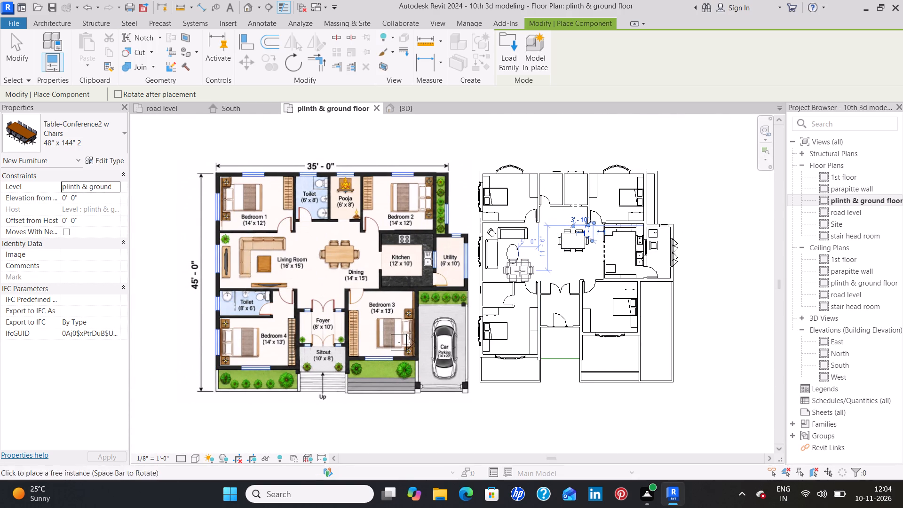
key(Escape)
key(Escape)
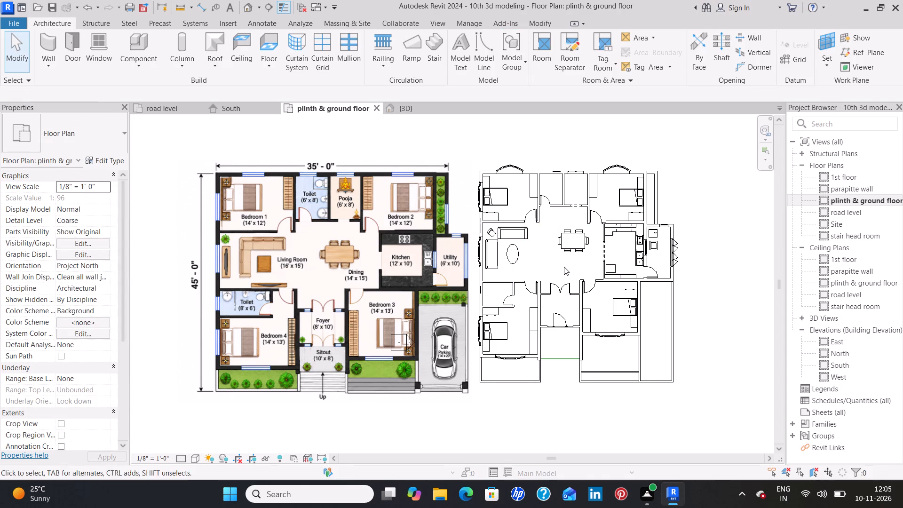
Nudge the dining table about 1' east and slightly south to match the reference plan.
click(580, 251)
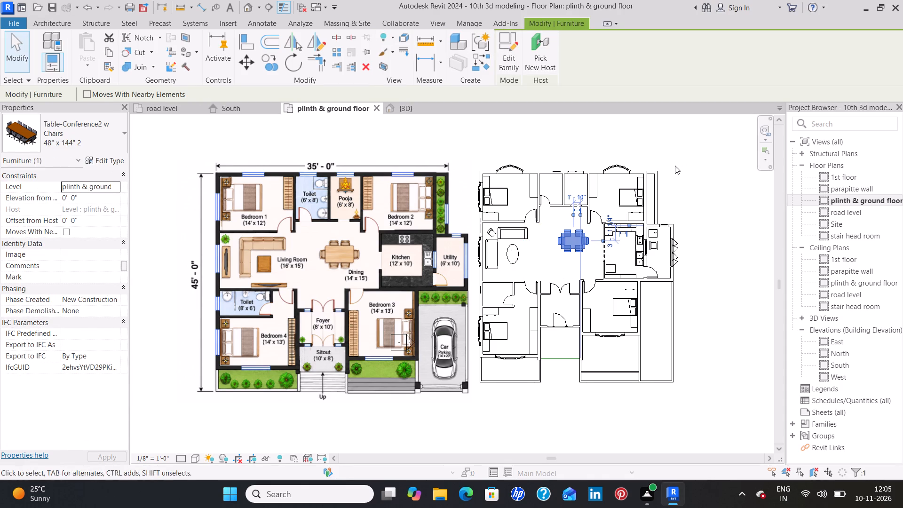
key(Down)
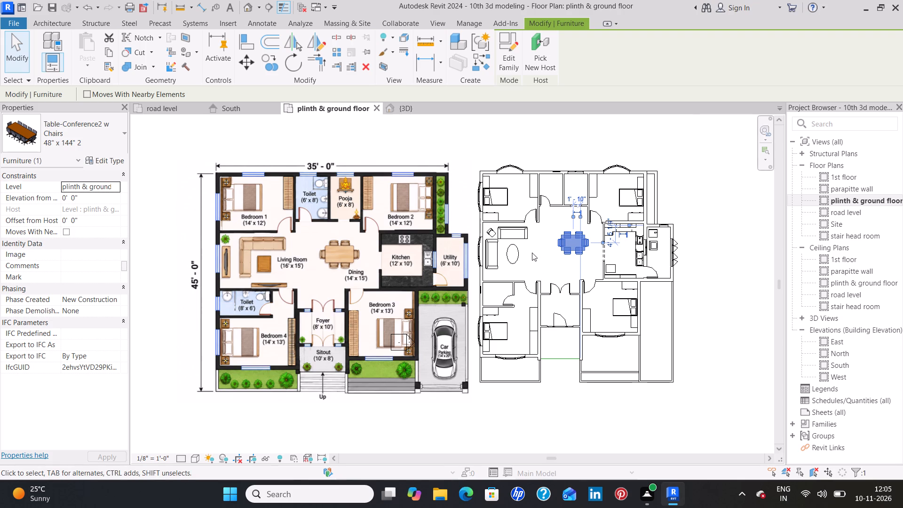
key(Down)
key(Right)
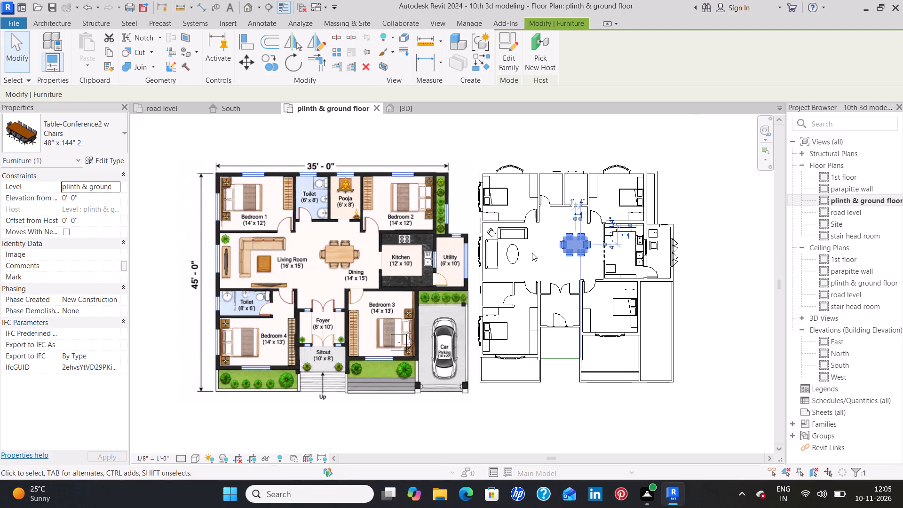
key(Up)
key(Right)
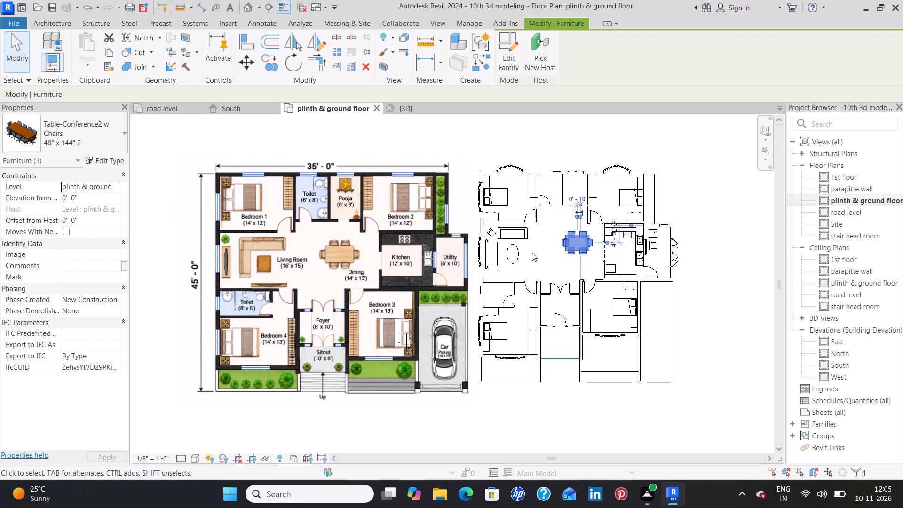
click(532, 256)
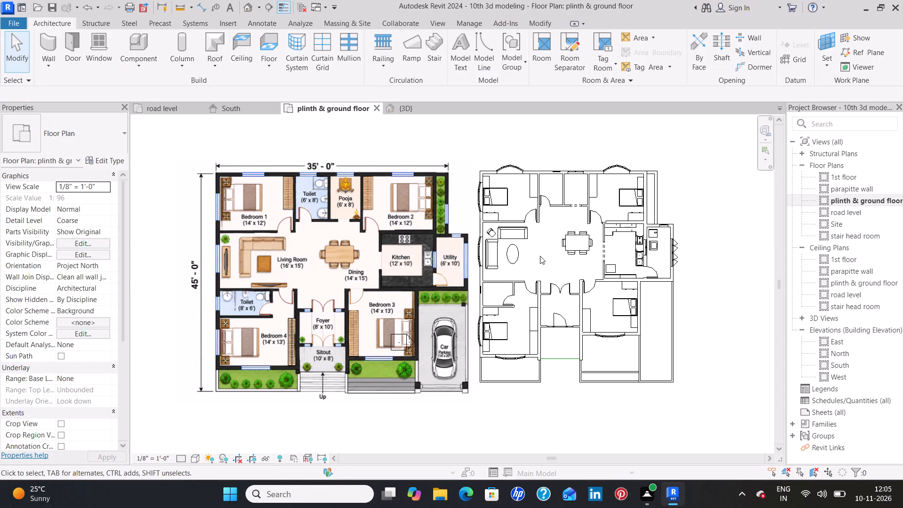
Load the Television-Plasma family from the Furniture folder.
middle_click(561, 257)
click(138, 46)
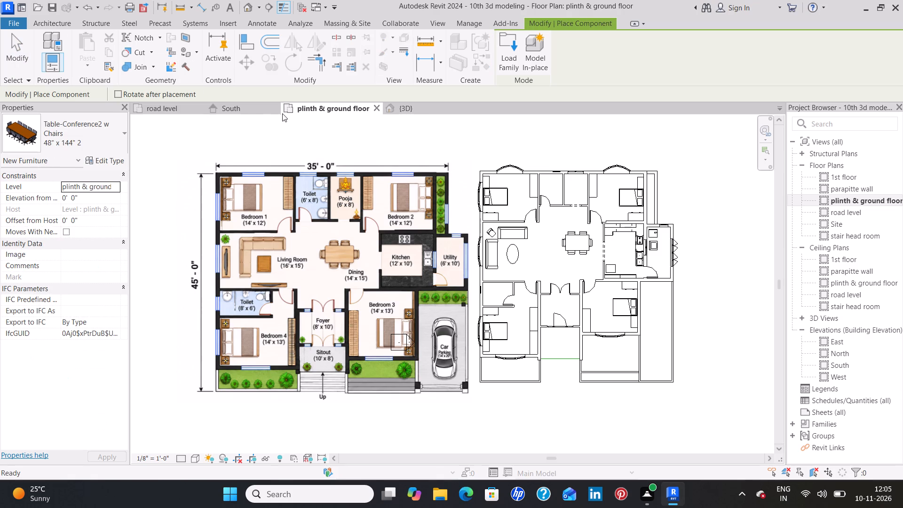
click(504, 64)
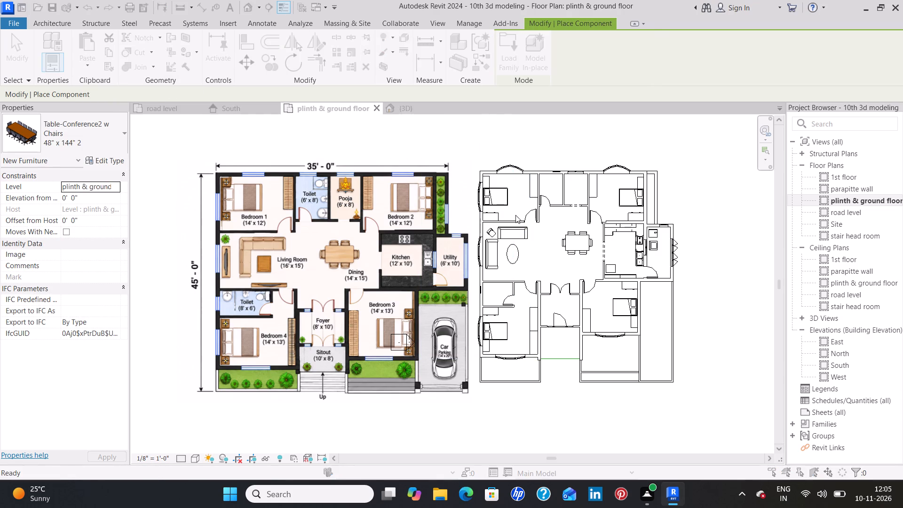
click(592, 131)
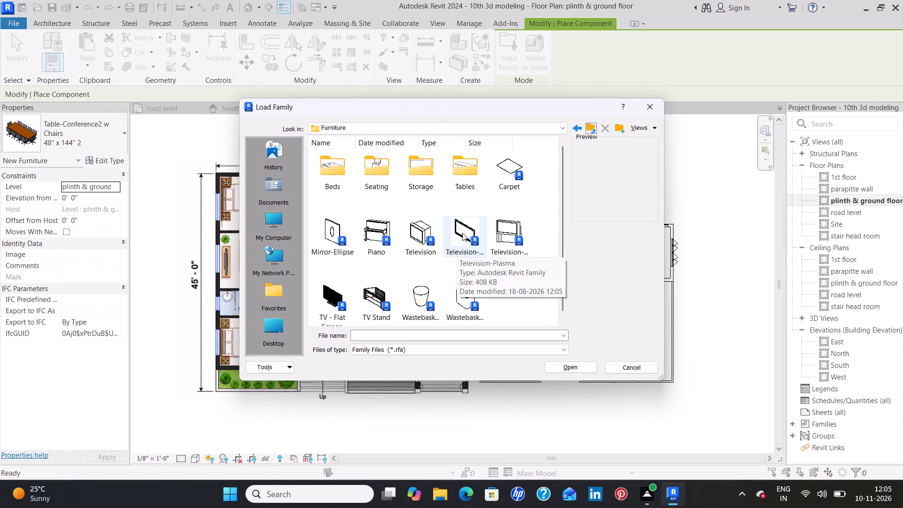
click(462, 230)
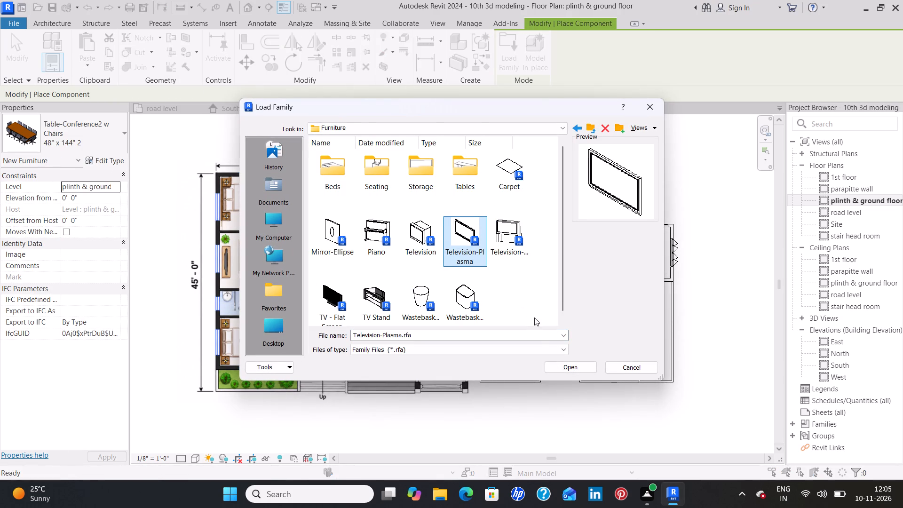
click(570, 365)
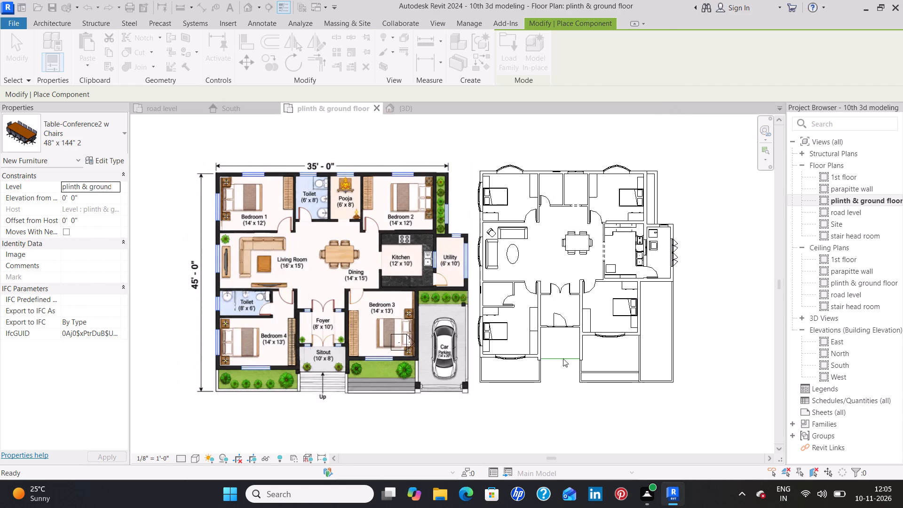
Place a 50" plasma television flat against the living room's south wall, its near end about 6' 5" from the west wall.
scroll(513, 276, up, 4)
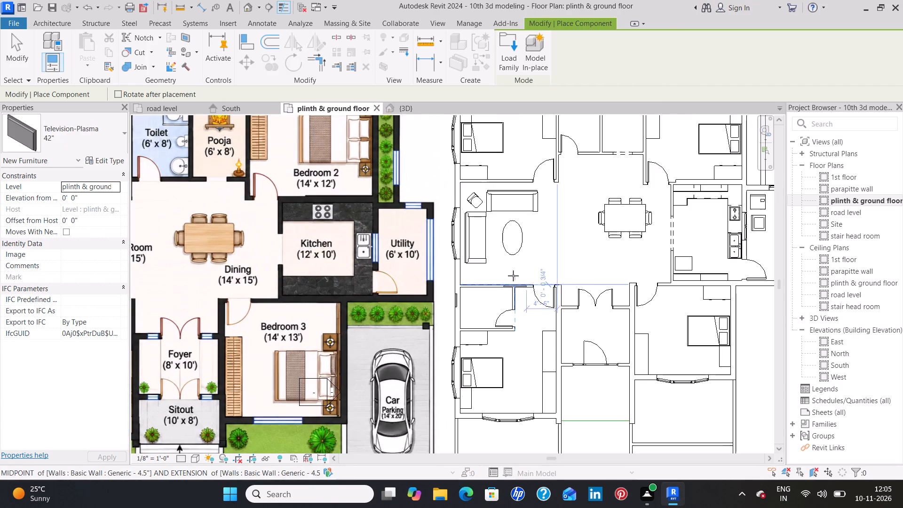
click(85, 137)
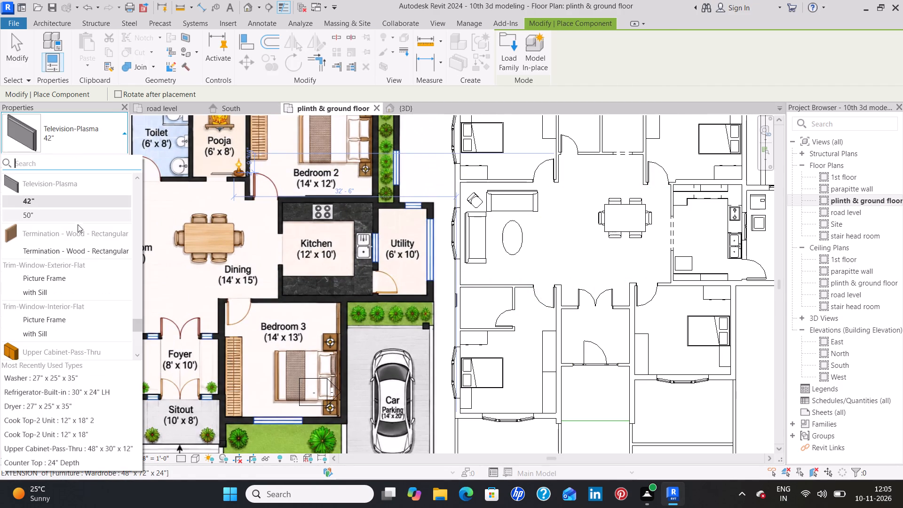
click(80, 218)
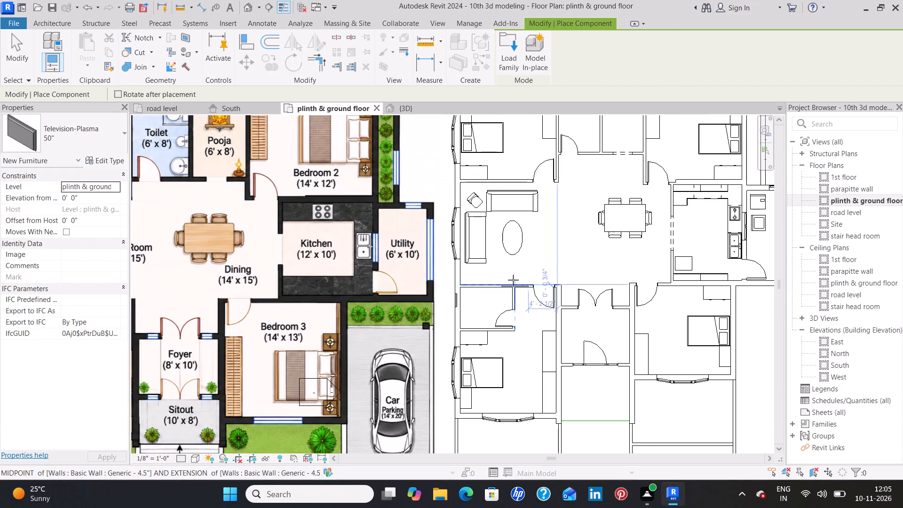
scroll(513, 278, up, 7)
key(space)
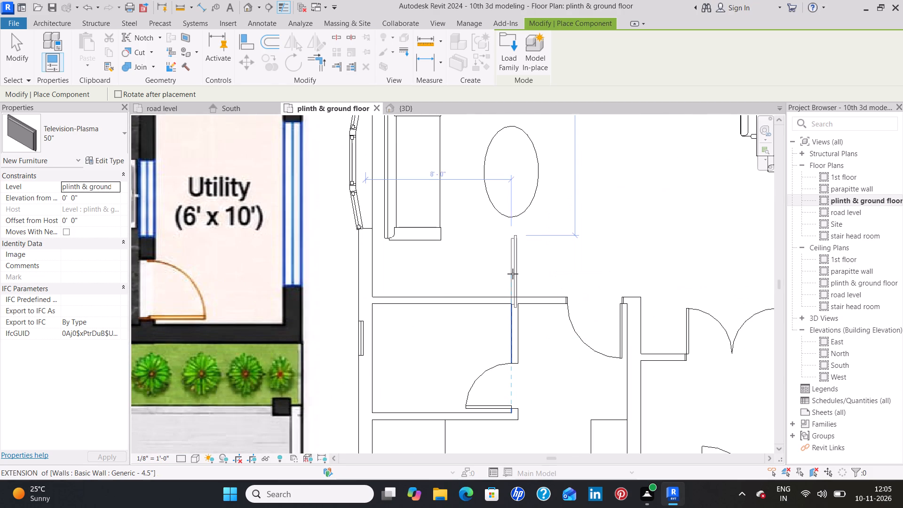
key(space)
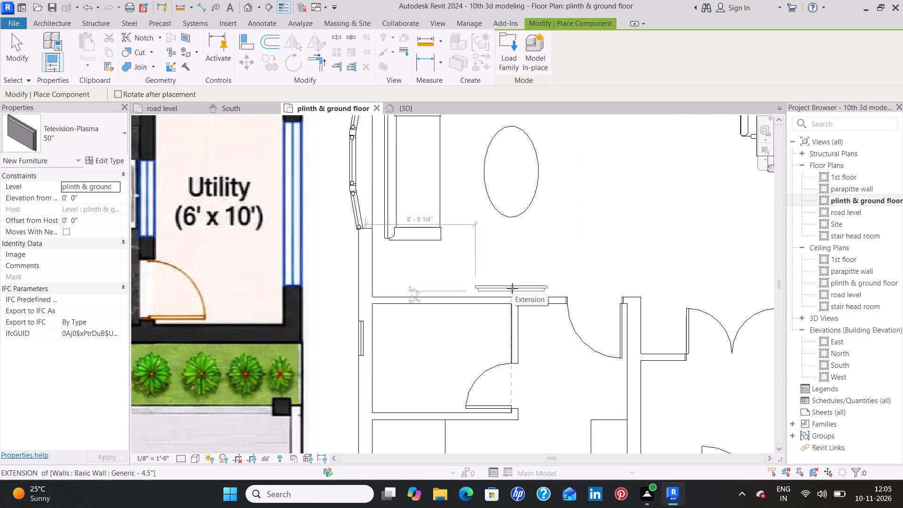
click(514, 294)
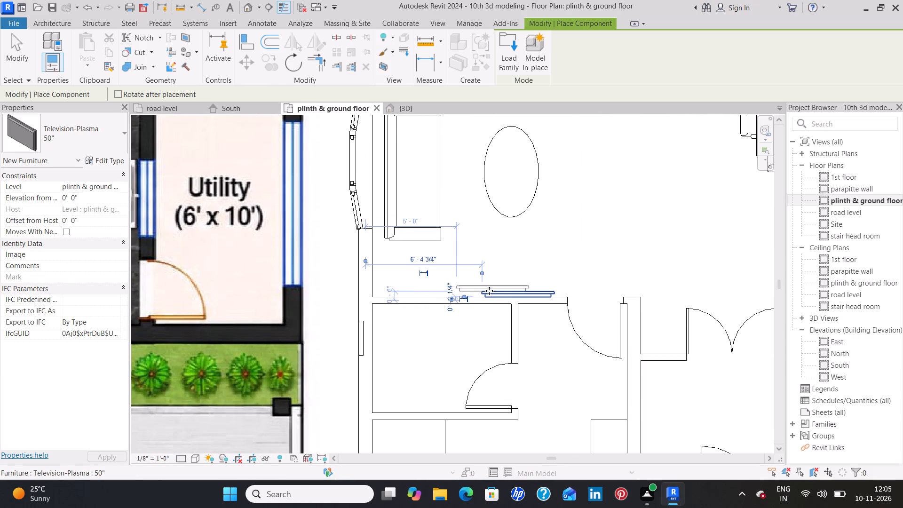
key(Escape)
key(Escape)
Duplicate the placed television's 50" type under the suggested name 50" 2, keeping its dimensions.
click(498, 291)
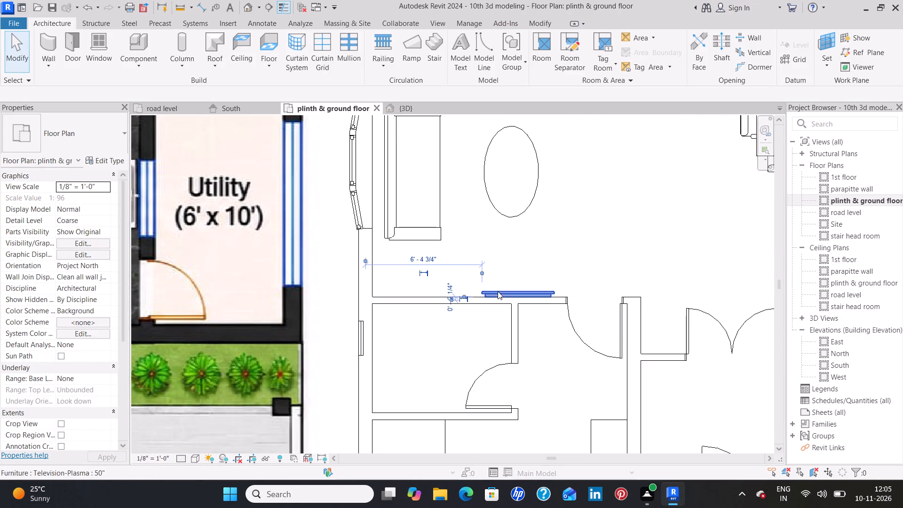
click(110, 160)
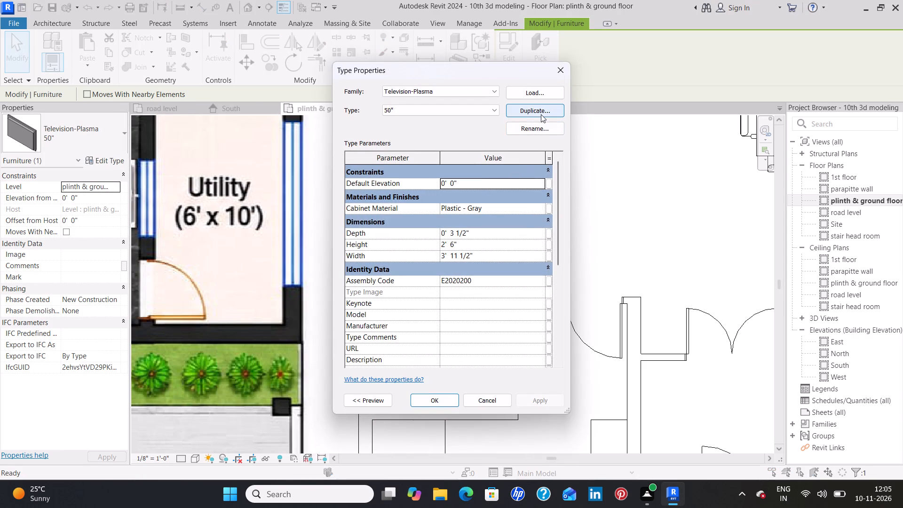
click(541, 114)
click(454, 267)
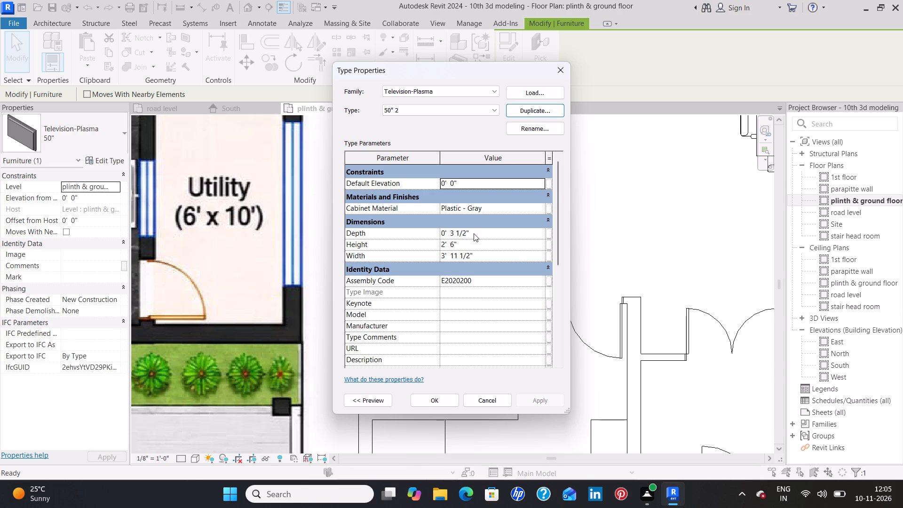
click(474, 246)
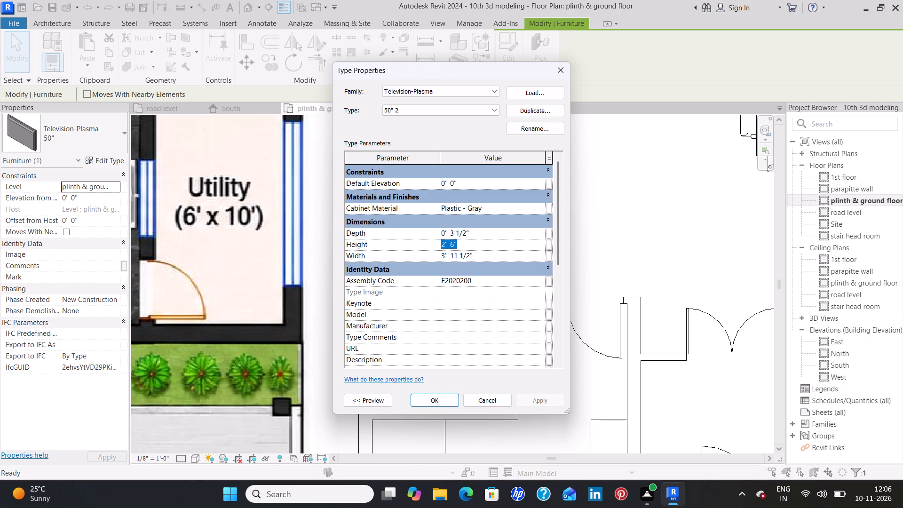
click(502, 306)
click(448, 398)
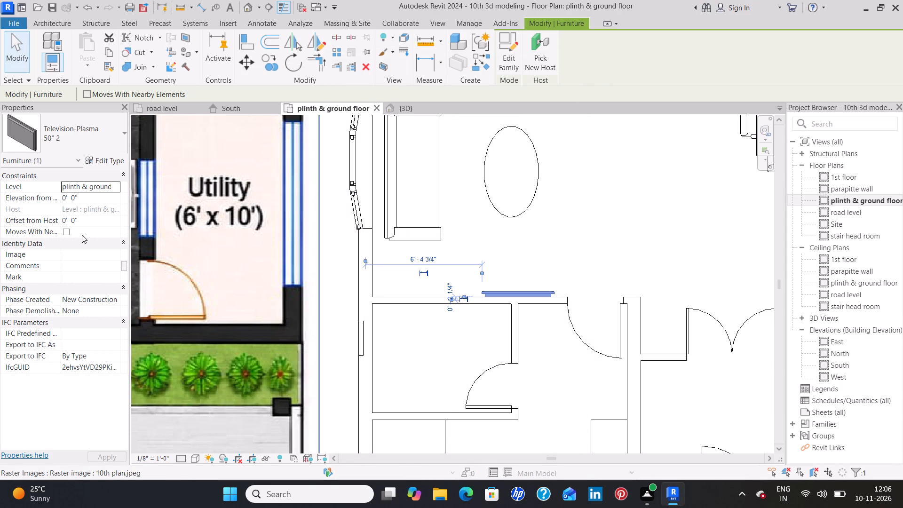
Set the television's elevation from level to 4' 0".
click(94, 200)
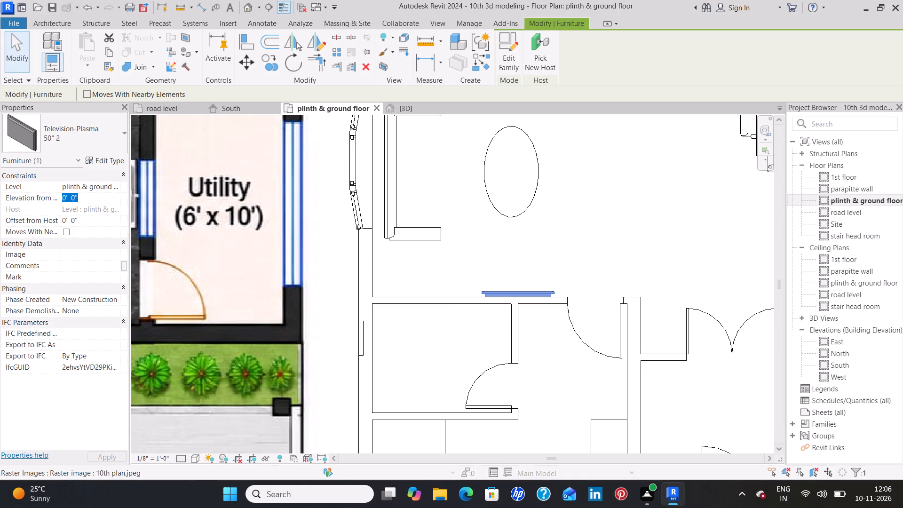
key(BackSpace)
key(4)
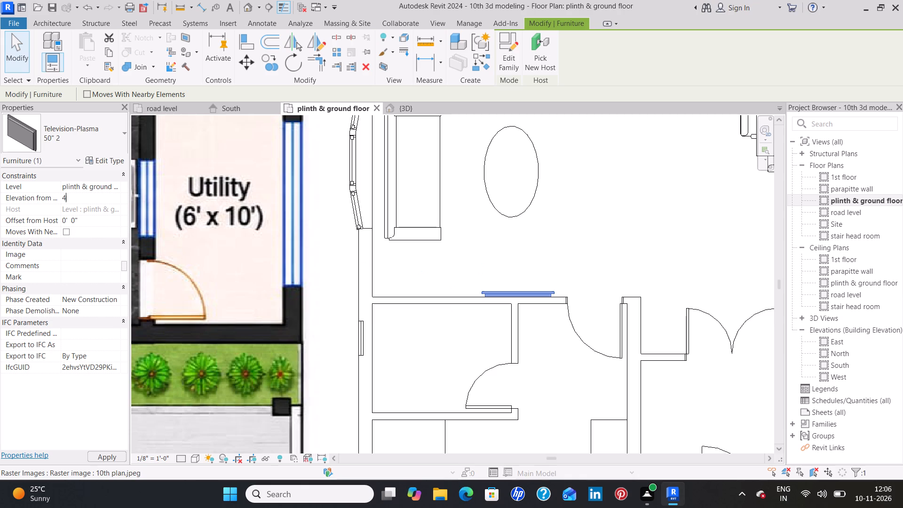
key(apostrophe)
key(Return)
click(101, 455)
click(176, 433)
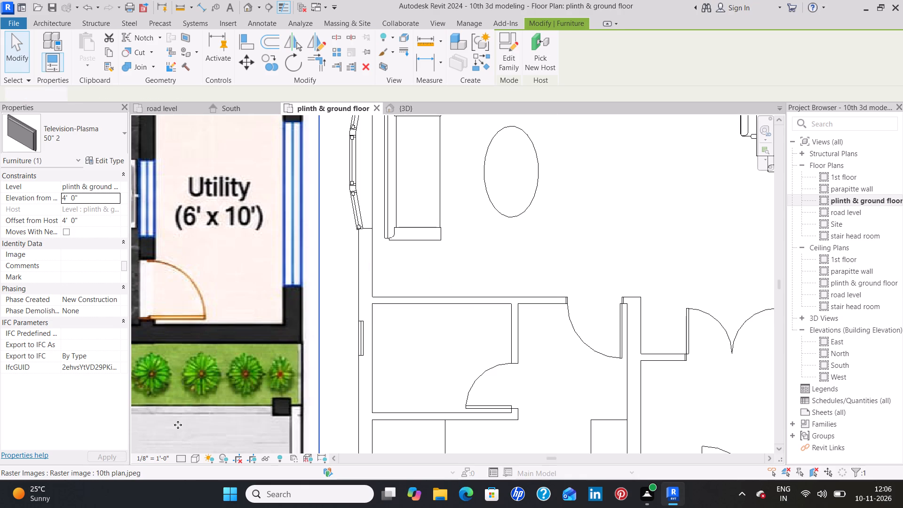
Load the Toilet-Domestic-3D family from the Water Closets folder of the architectural plumbing fixtures.
scroll(606, 249, down, 3)
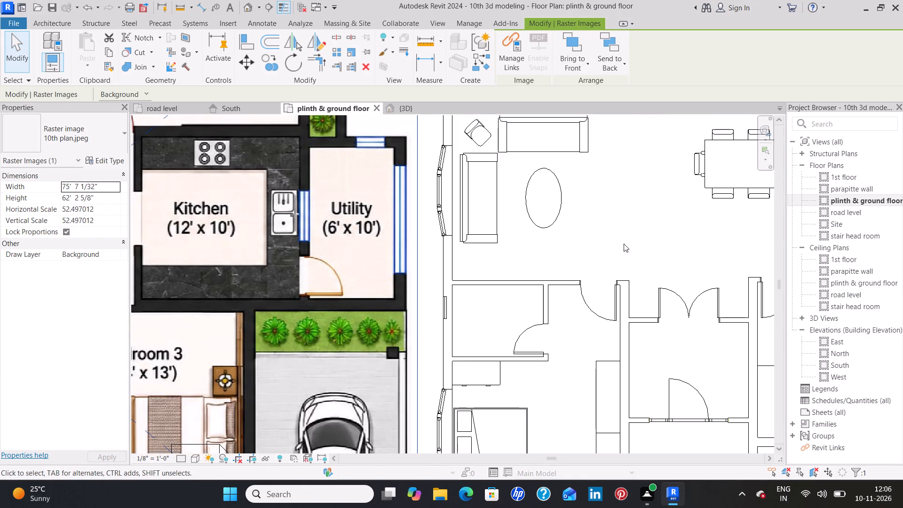
middle_drag(624, 243, 505, 284)
scroll(492, 286, down, 2)
middle_drag(516, 198, 466, 284)
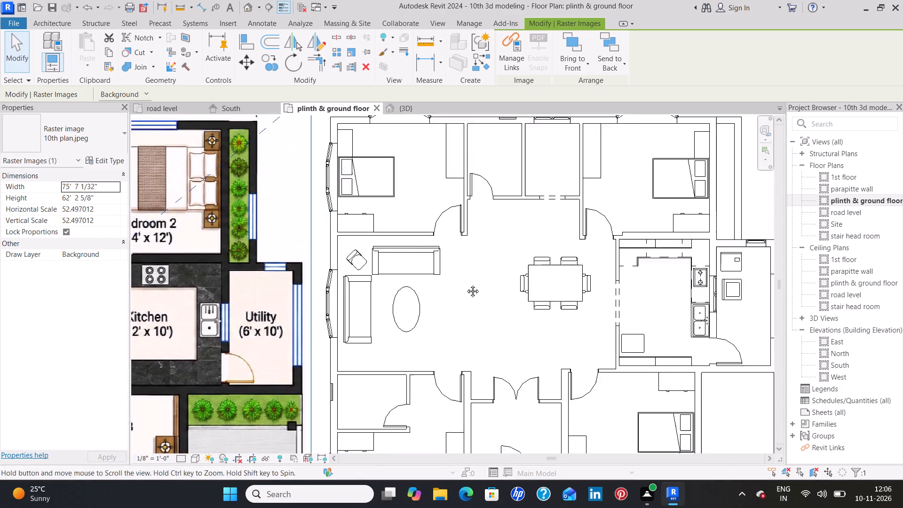
middle_drag(466, 284, 459, 292)
scroll(459, 293, down, 2)
middle_drag(449, 314, 457, 231)
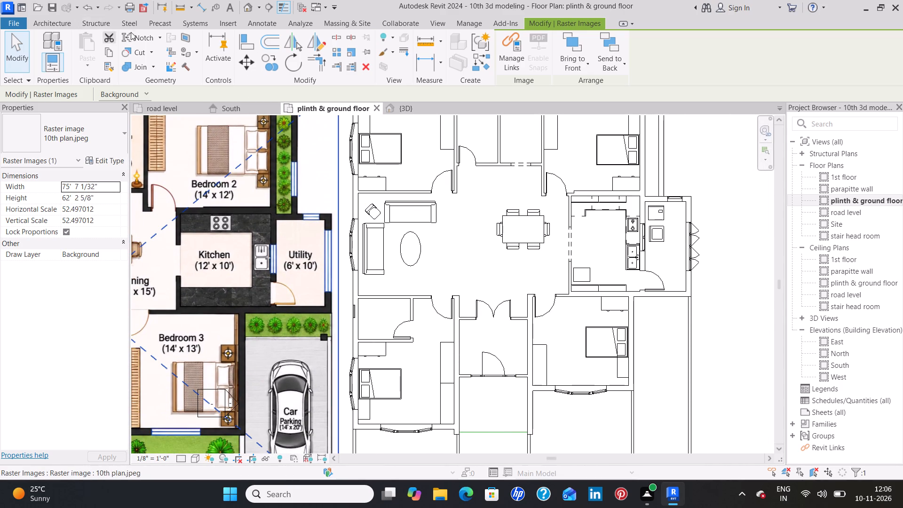
click(45, 24)
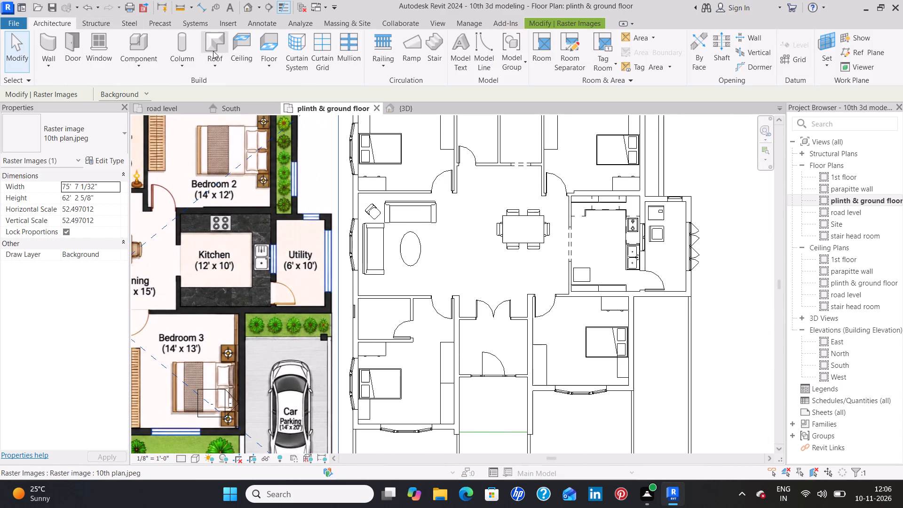
click(138, 48)
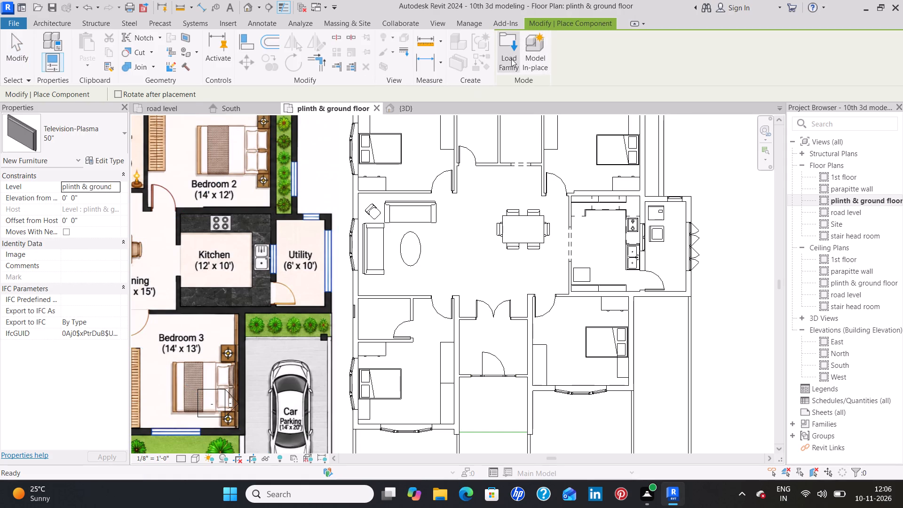
click(510, 59)
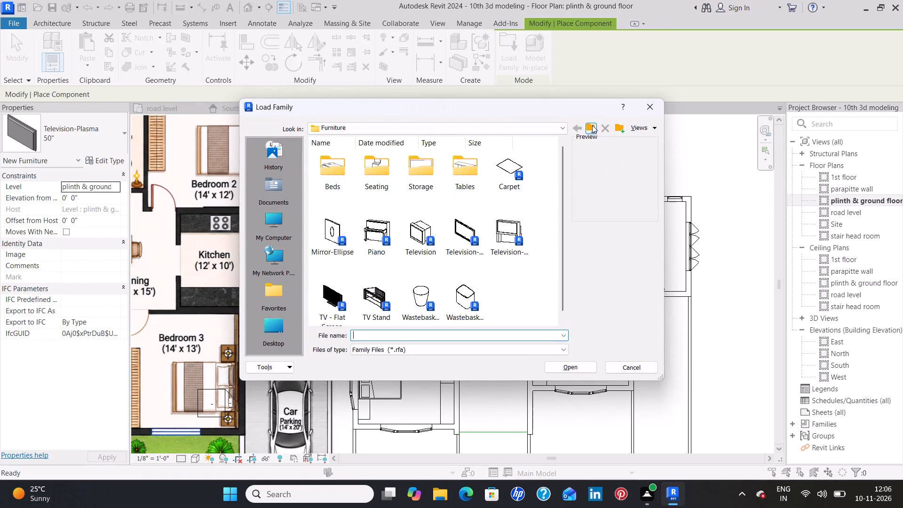
click(592, 125)
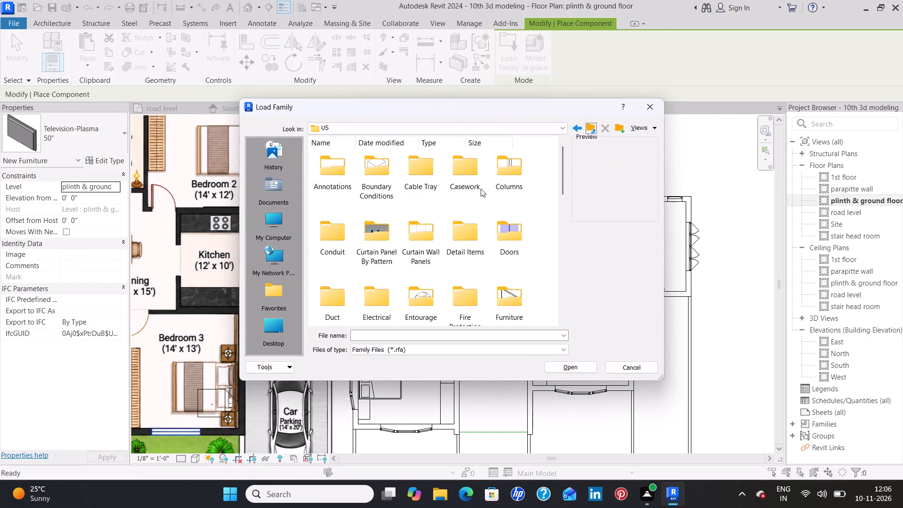
scroll(481, 189, down, 1)
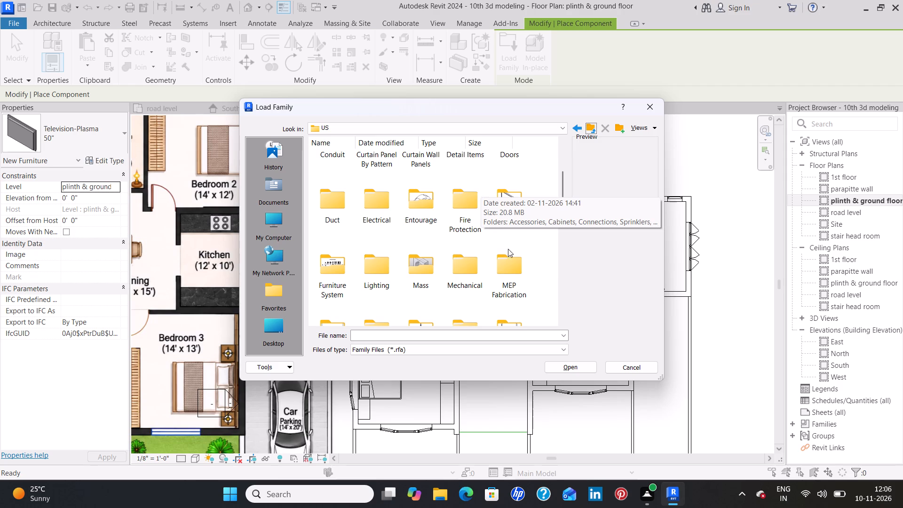
double_click(512, 260)
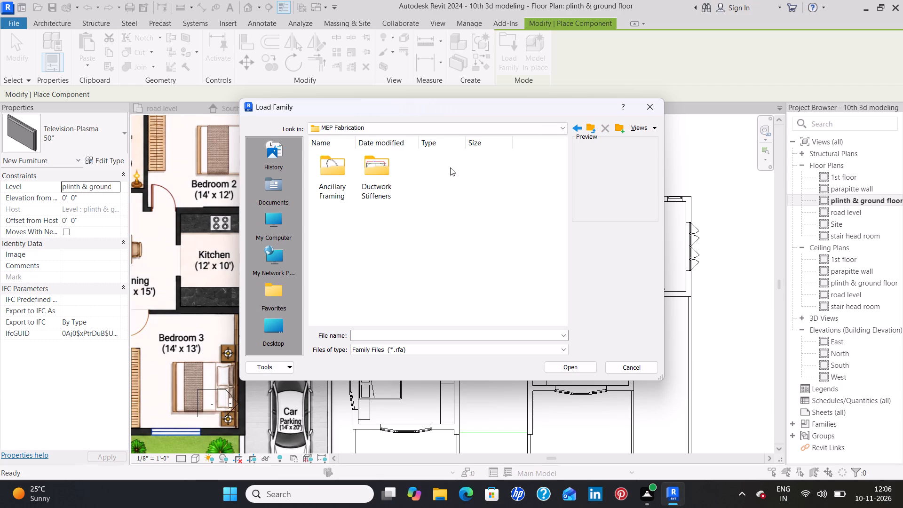
click(589, 125)
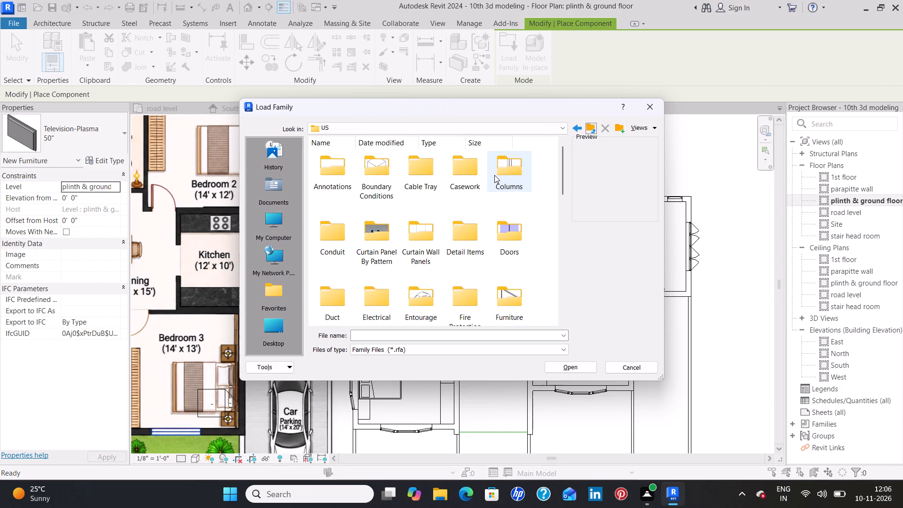
scroll(493, 176, down, 2)
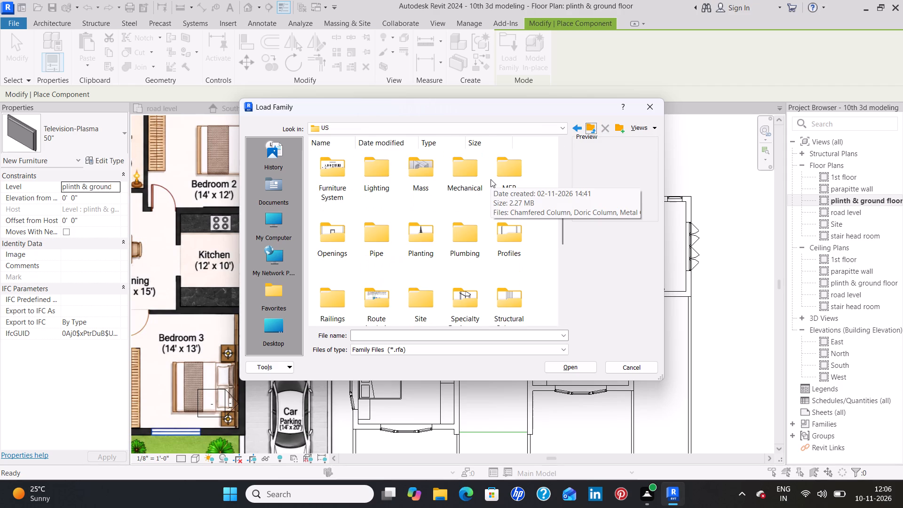
double_click(463, 235)
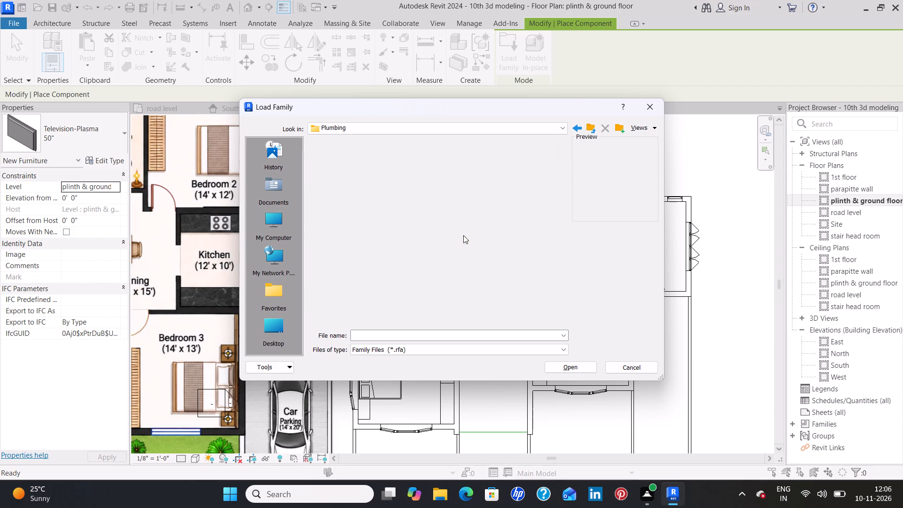
double_click(341, 175)
double_click(384, 178)
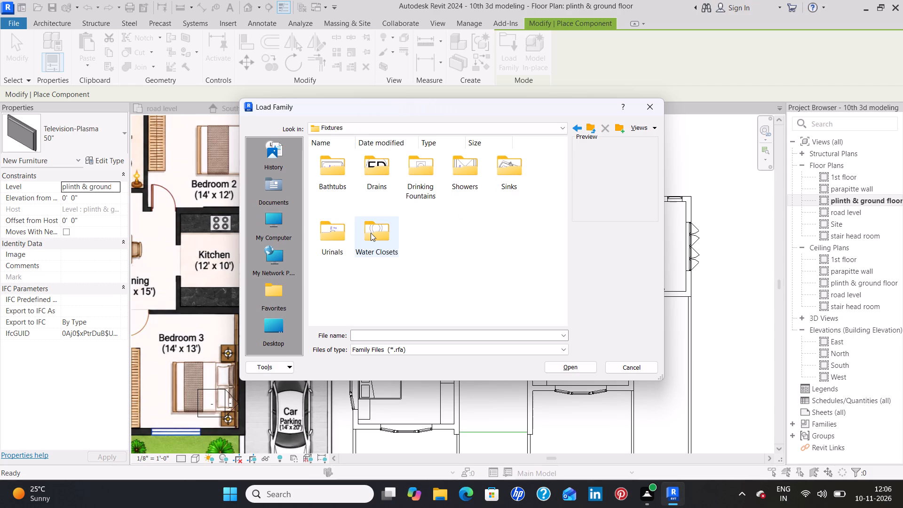
double_click(371, 233)
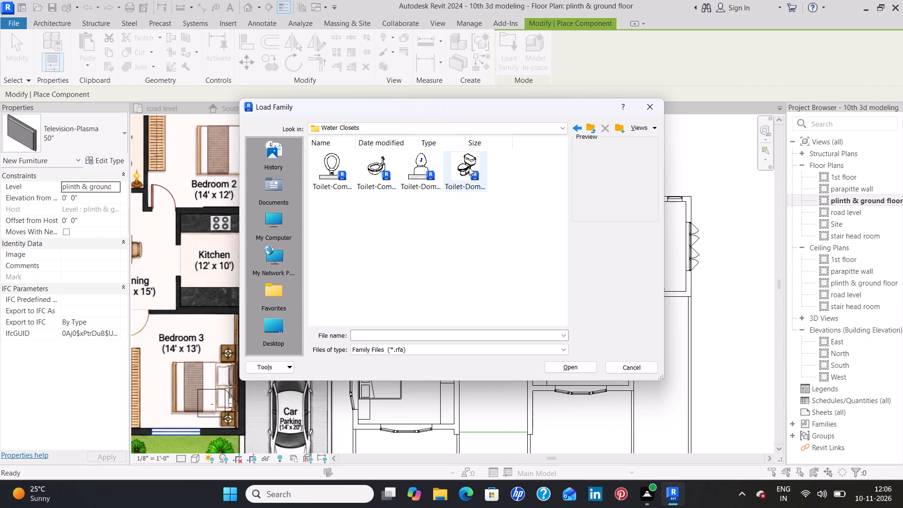
double_click(469, 167)
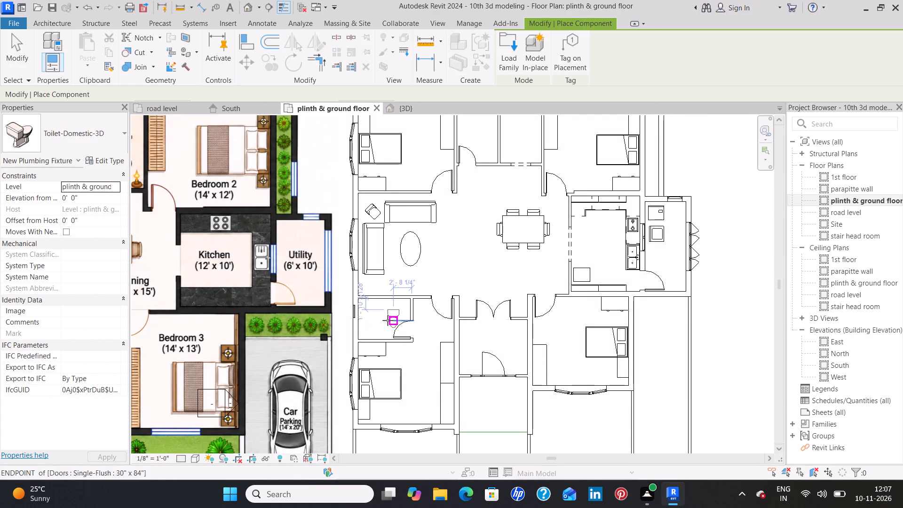
Place a rotated toilet in the toilet room beside Bedroom 4, its tank against the east wall, about 5' 1" from the south wall.
scroll(379, 314, down, 2)
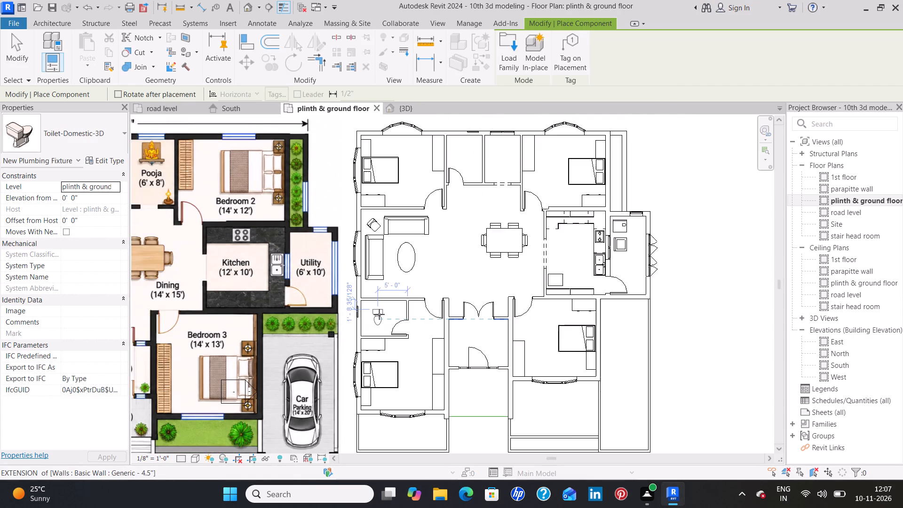
middle_drag(379, 314, 550, 291)
scroll(462, 304, down, 1)
scroll(552, 291, up, 3)
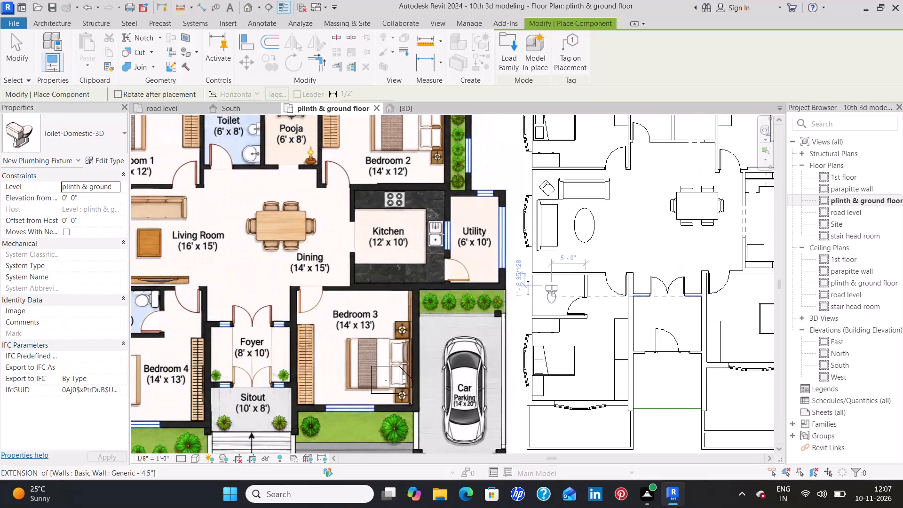
scroll(552, 290, up, 2)
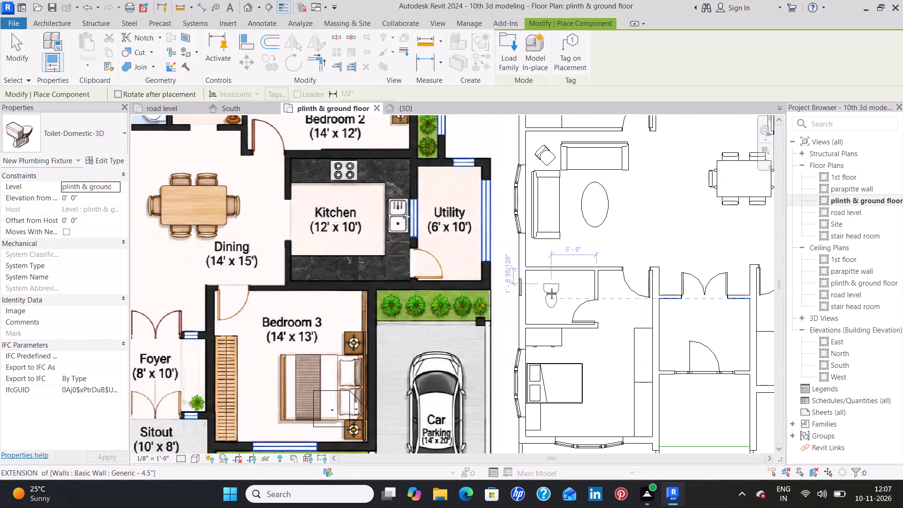
key(space)
key(space)
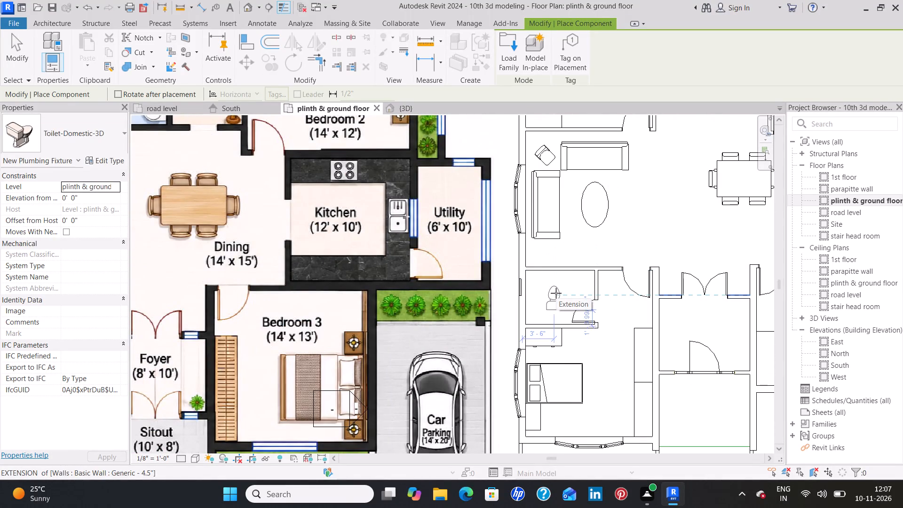
key(space)
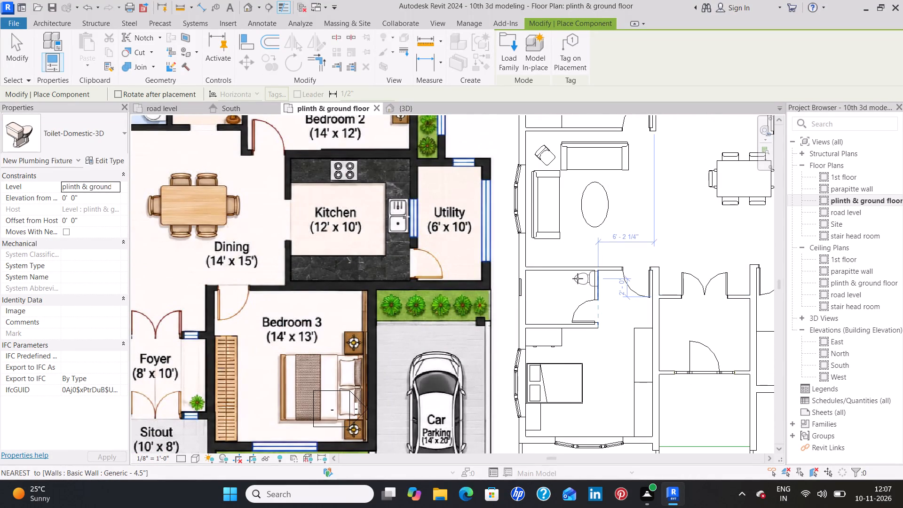
scroll(576, 278, up, 4)
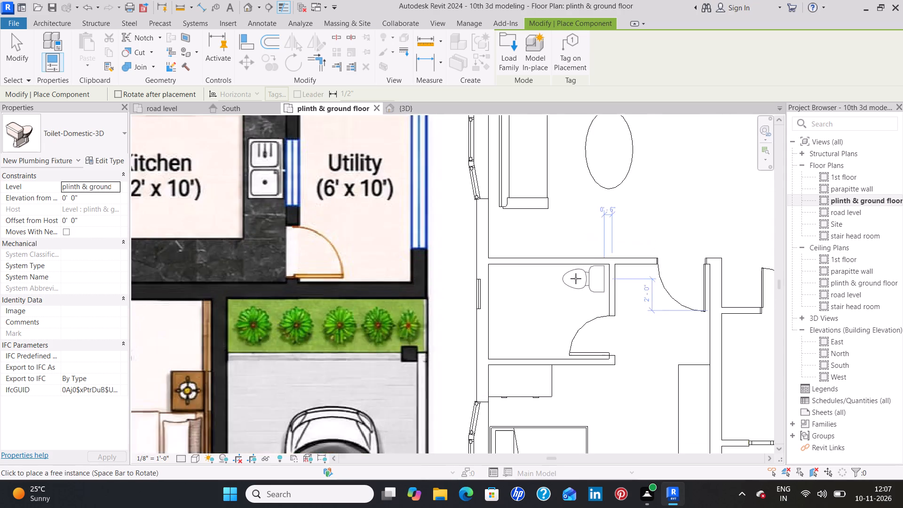
scroll(576, 278, up, 4)
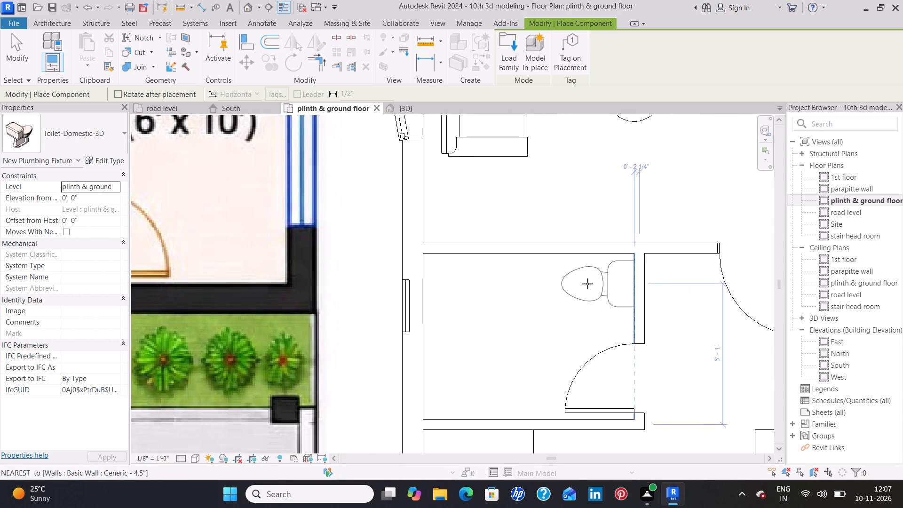
click(587, 284)
Place a second toilet in the toilet room beside Bedroom 1, its tank against the east wall, about 7' 0" from the south wall.
scroll(629, 191, down, 8)
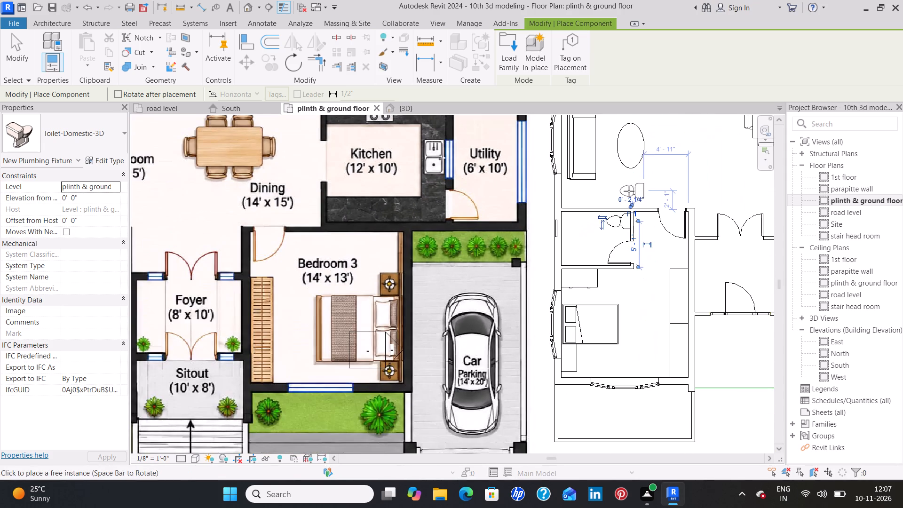
middle_drag(629, 191, 625, 326)
middle_drag(628, 195, 615, 298)
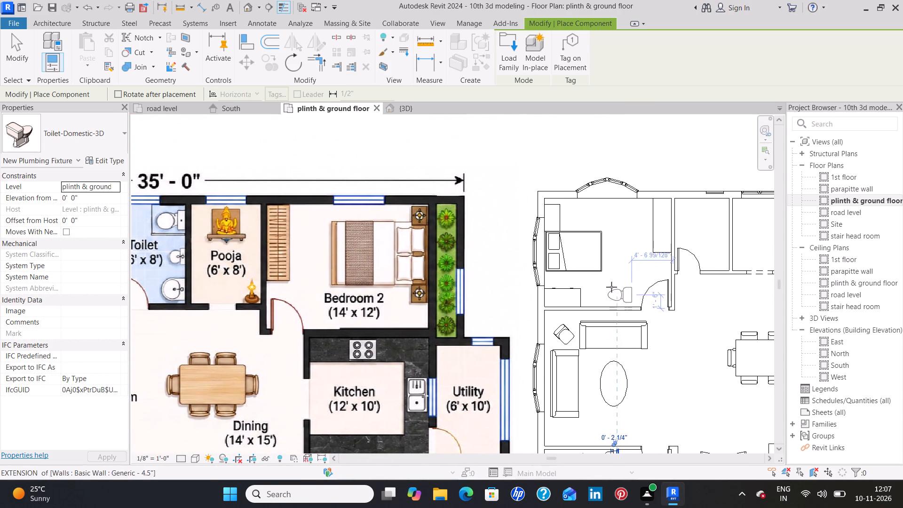
click(715, 210)
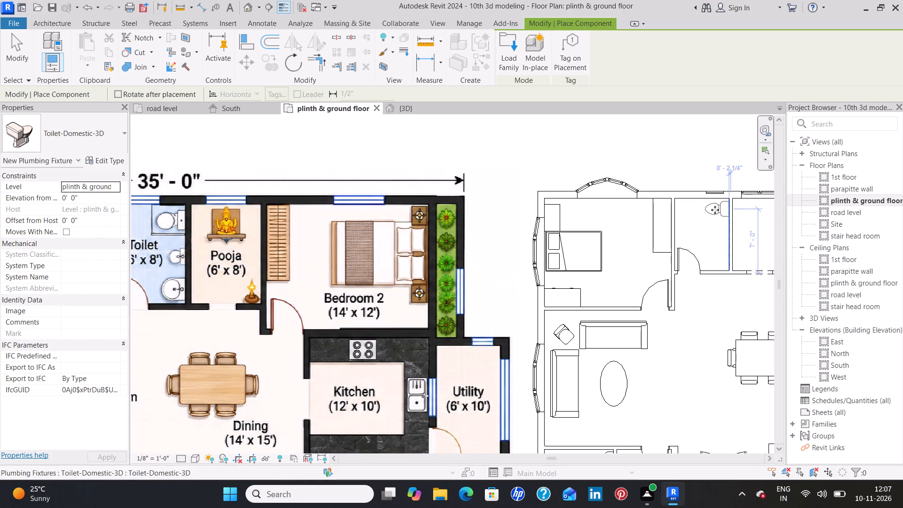
scroll(646, 248, down, 5)
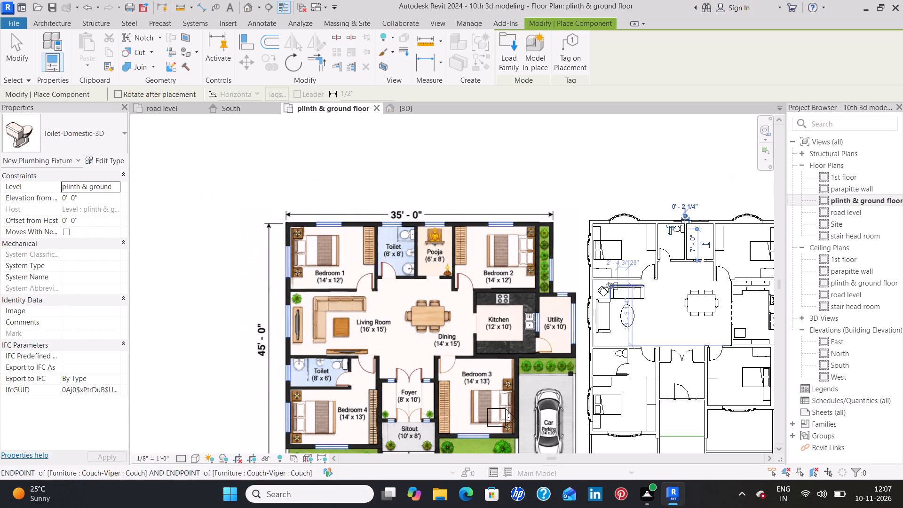
key(Escape)
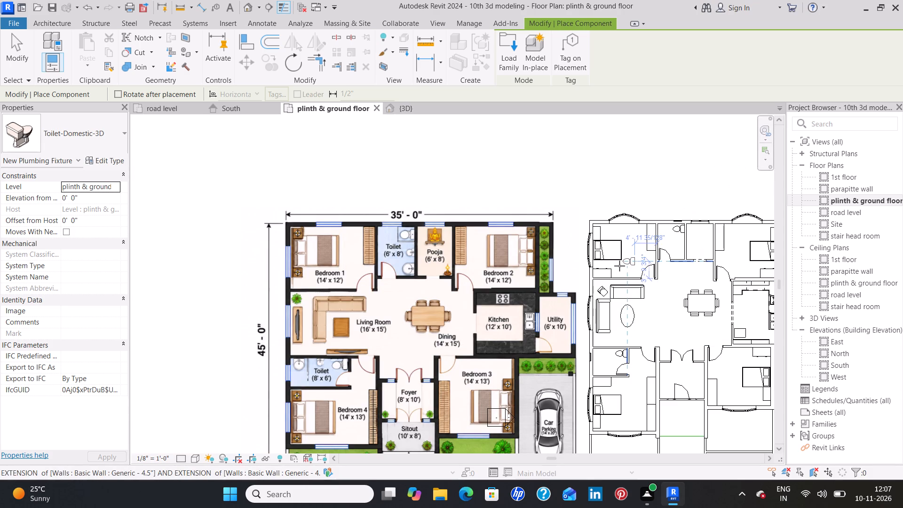
Load the Sink Vanity-Square family from the Sinks fixtures folder.
click(509, 46)
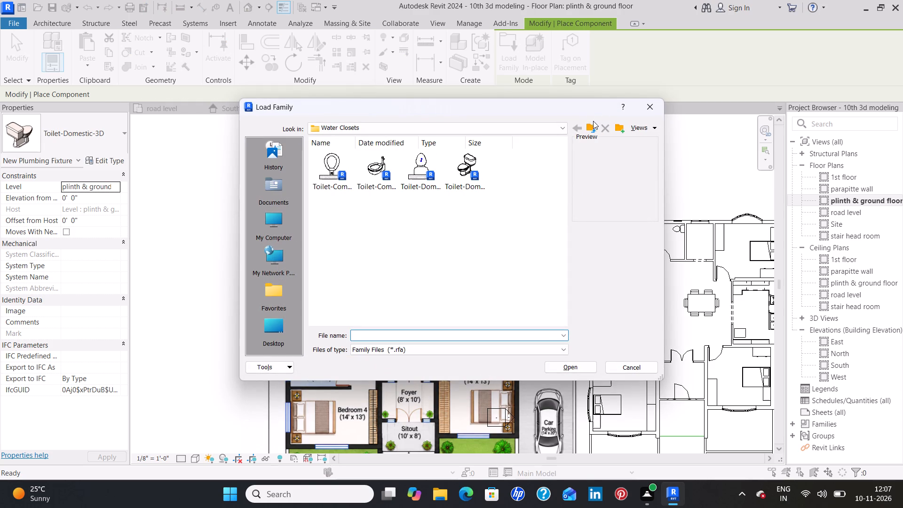
click(594, 125)
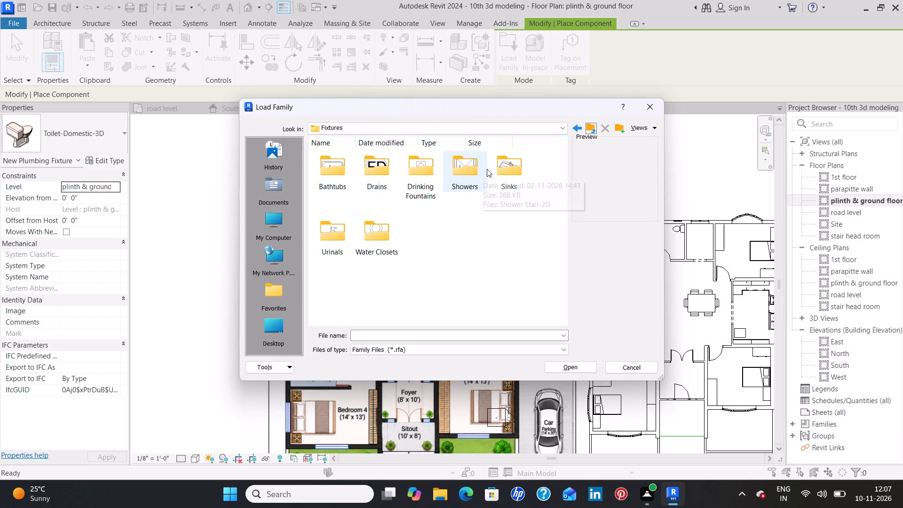
double_click(497, 167)
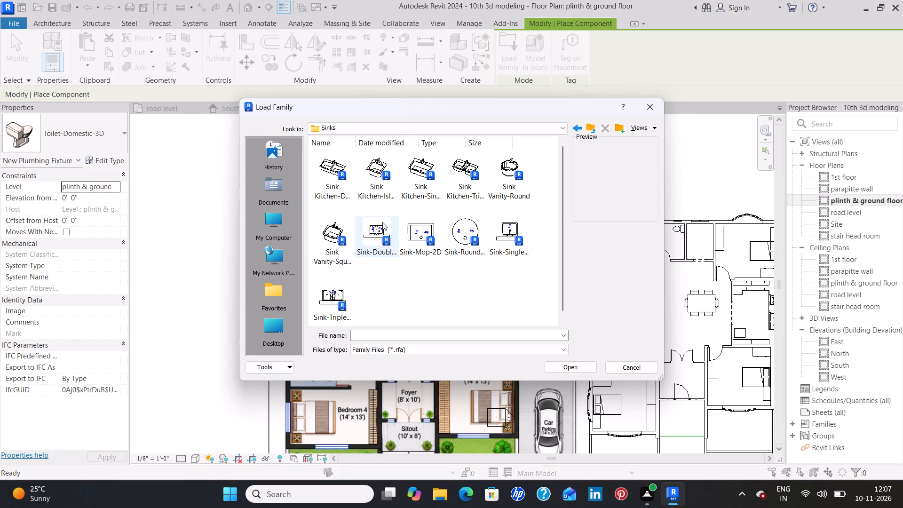
click(333, 229)
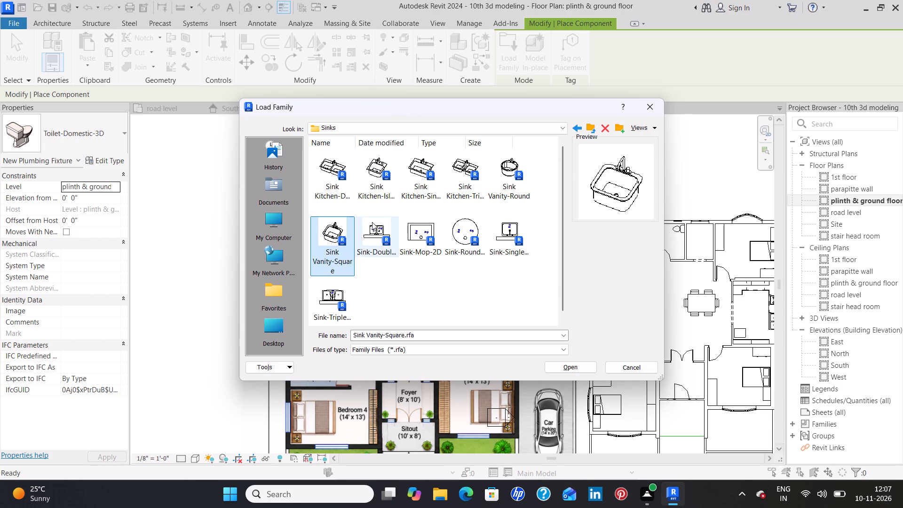
click(564, 364)
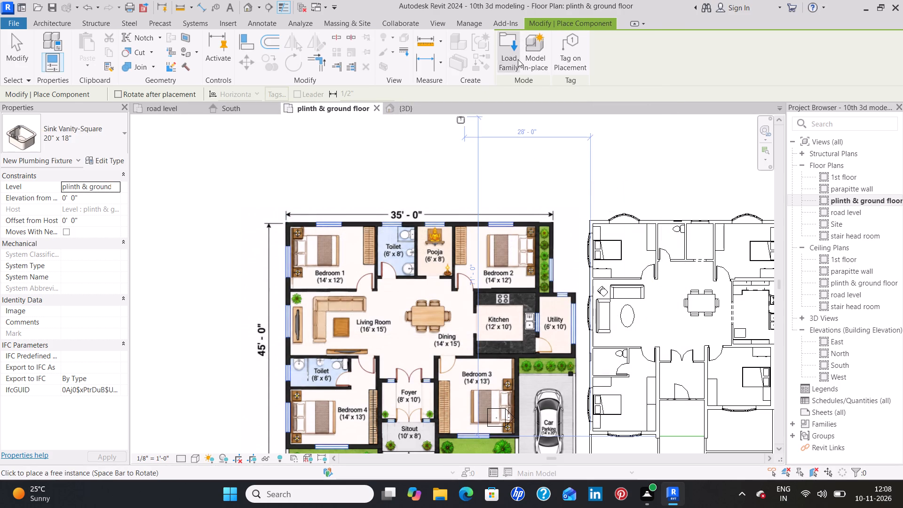
Load the Sink - Work family from the Sinks folder of the MEP plumbing fixtures.
click(503, 59)
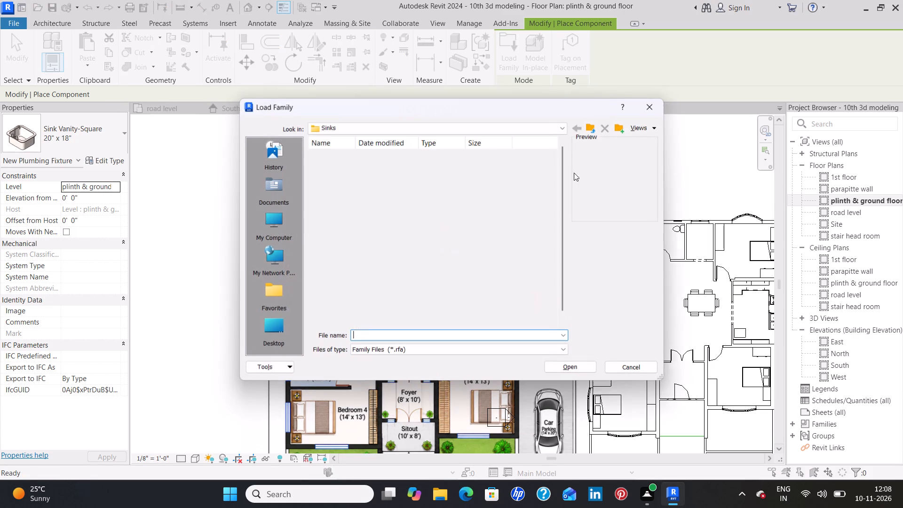
click(595, 128)
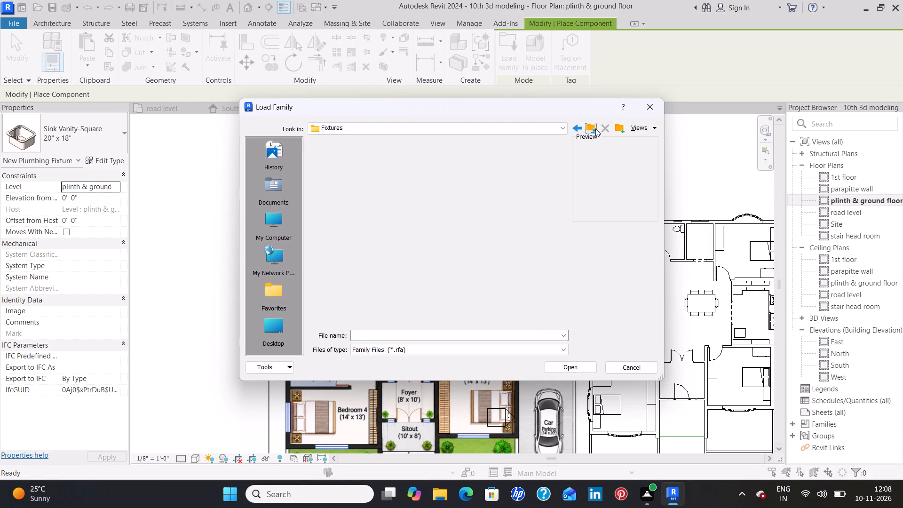
click(595, 128)
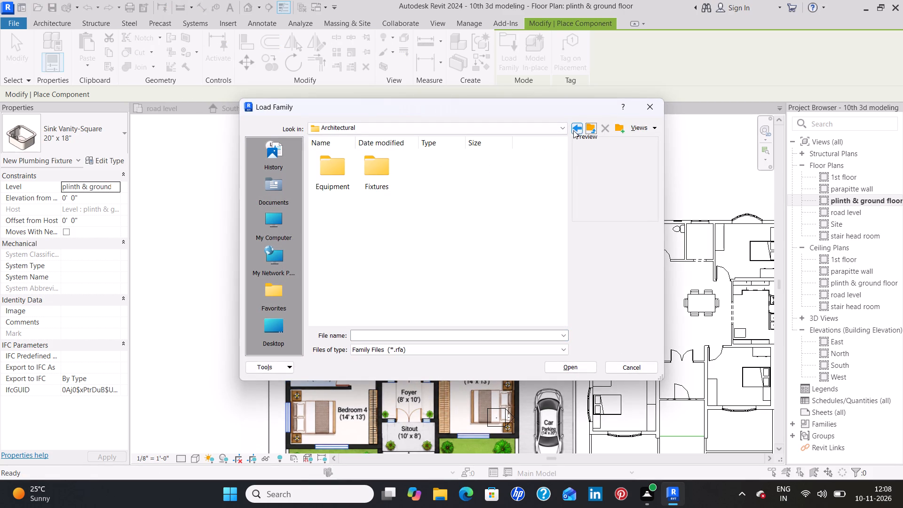
click(595, 124)
double_click(382, 166)
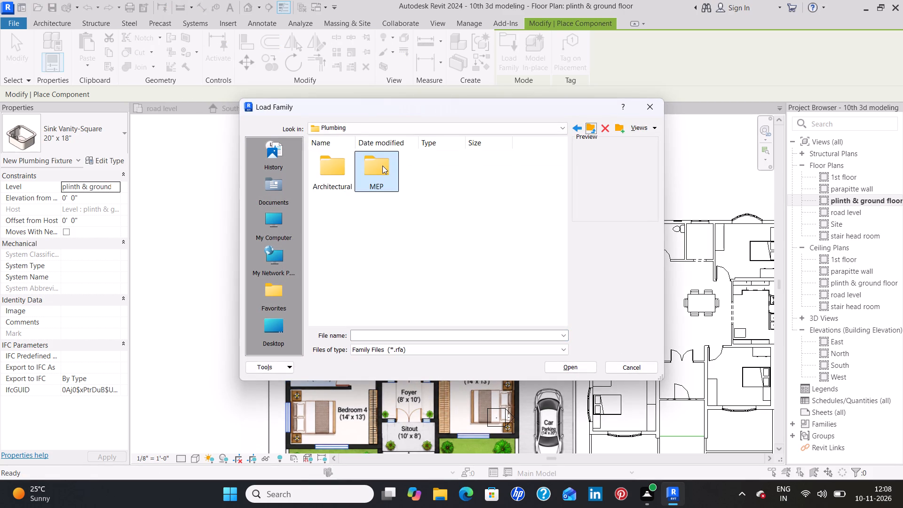
double_click(385, 175)
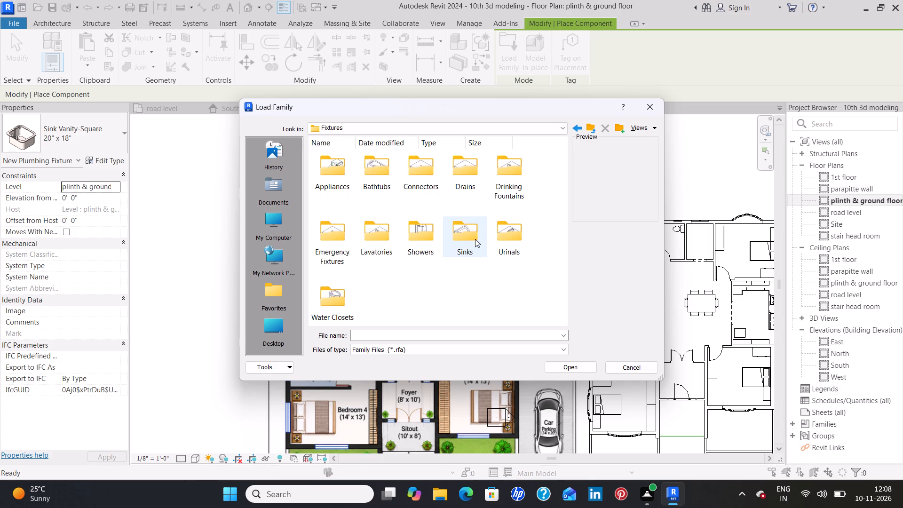
double_click(468, 238)
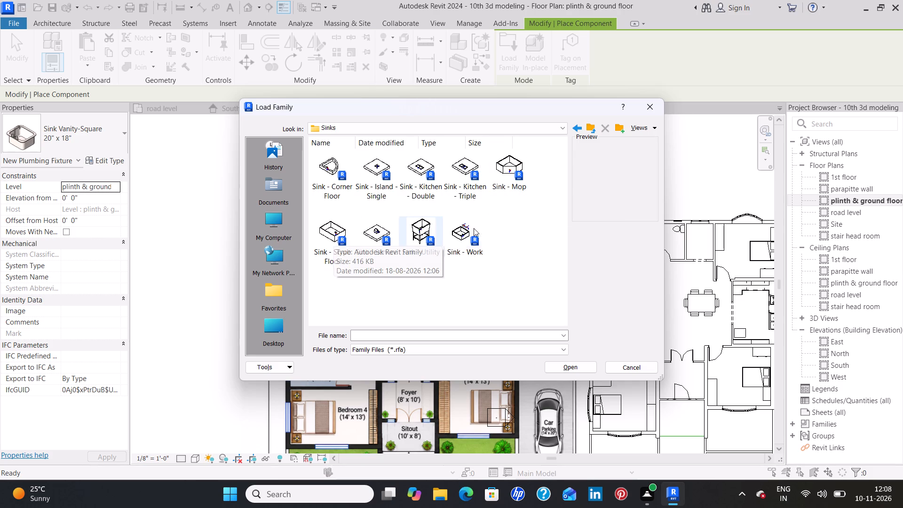
click(462, 232)
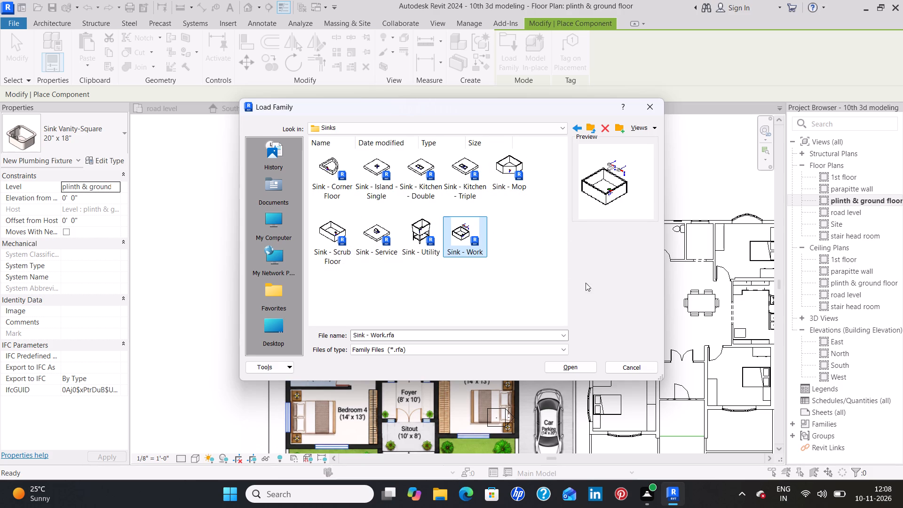
click(575, 363)
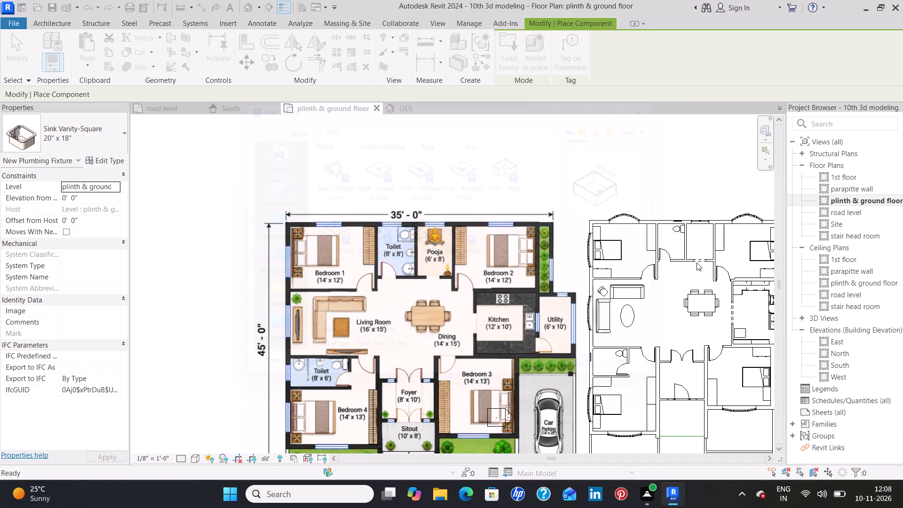
Place a rotated 20"x18" work sink in the southeast corner of the toilet room beside Bedroom 1, its back against the east wall.
scroll(679, 252, up, 8)
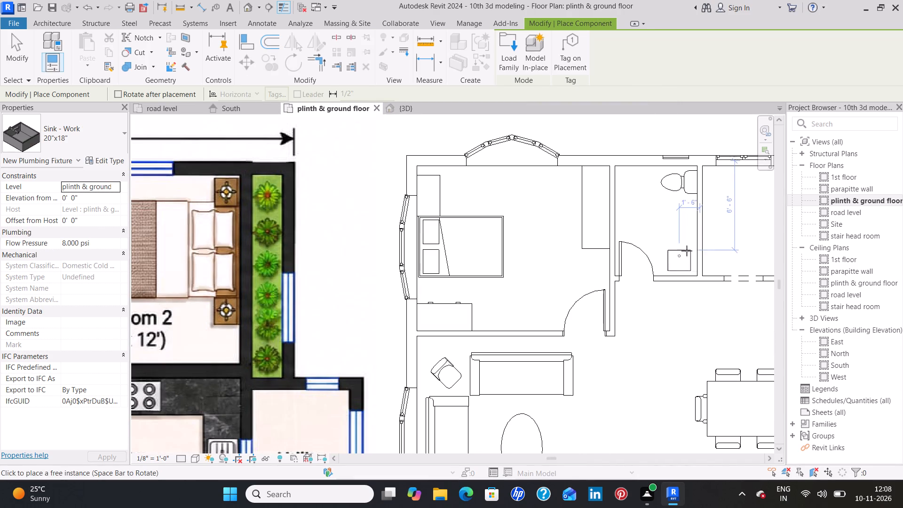
key(space)
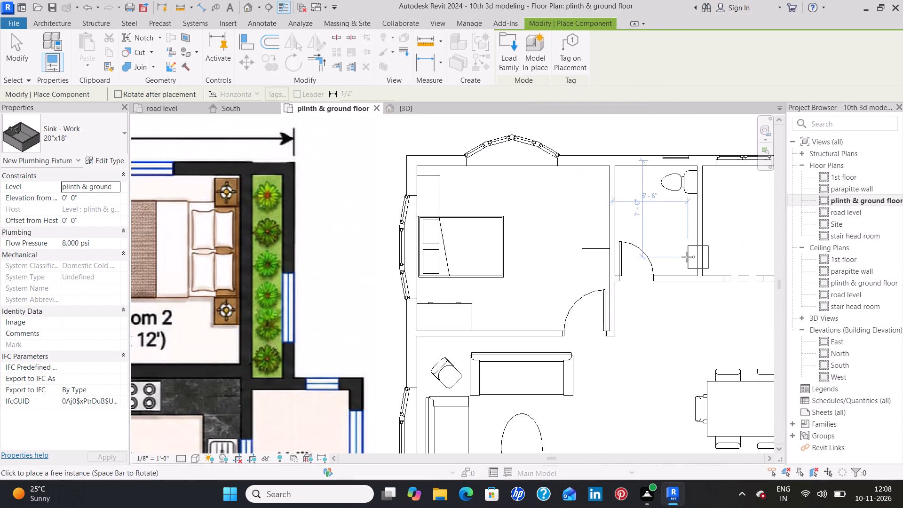
key(space)
key(space)
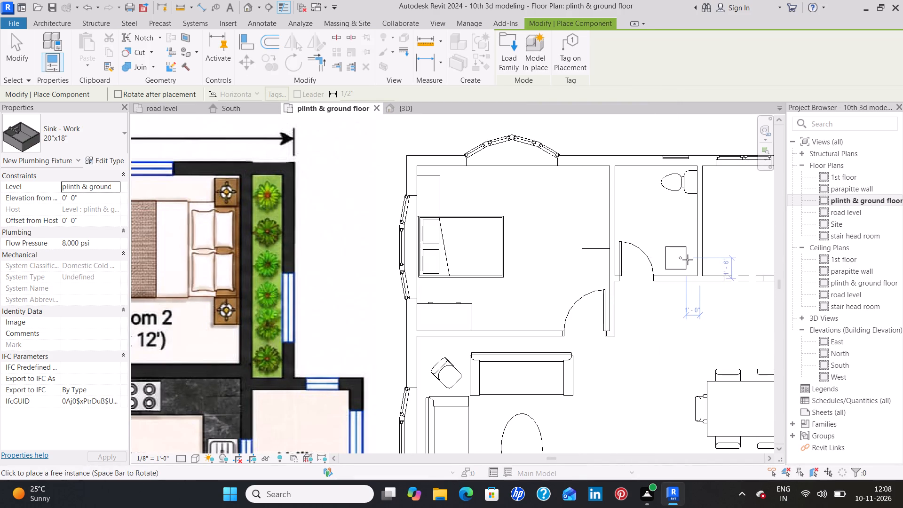
click(696, 263)
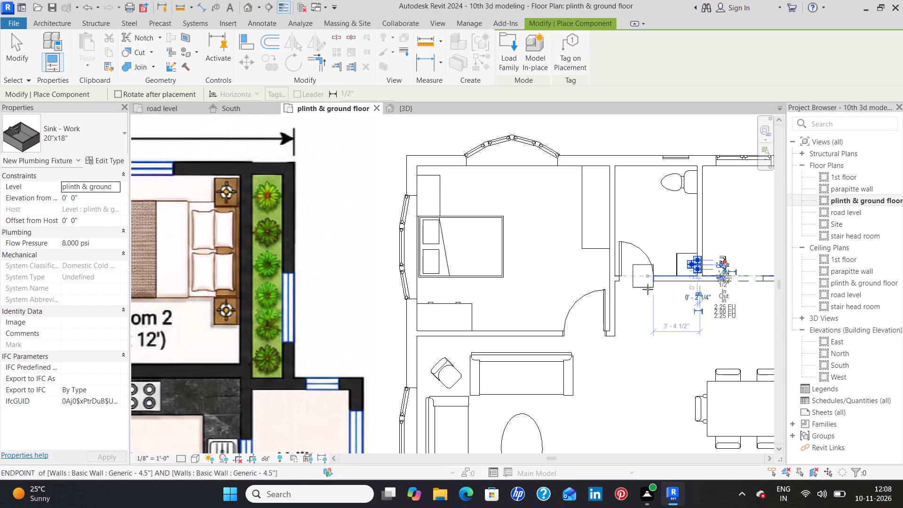
Place a second work sink in the toilet room beside Bedroom 4, near the north wall, about 4' 0" from the east wall.
scroll(600, 330, down, 2)
middle_drag(590, 357, 620, 245)
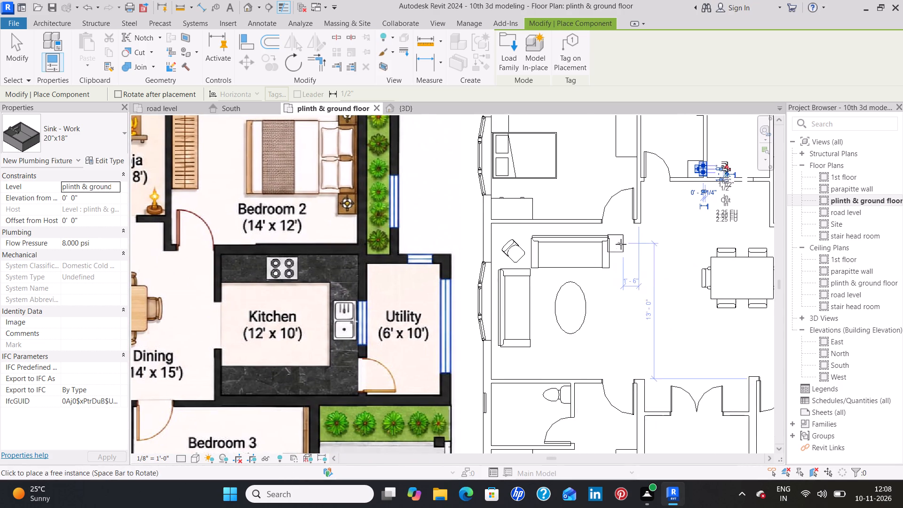
middle_drag(577, 365, 606, 264)
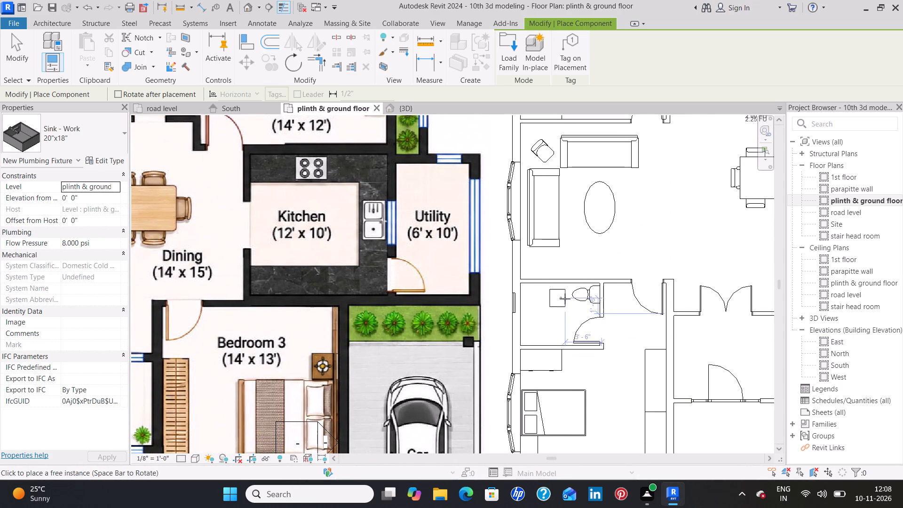
scroll(562, 290, down, 2)
middle_drag(640, 238, 618, 305)
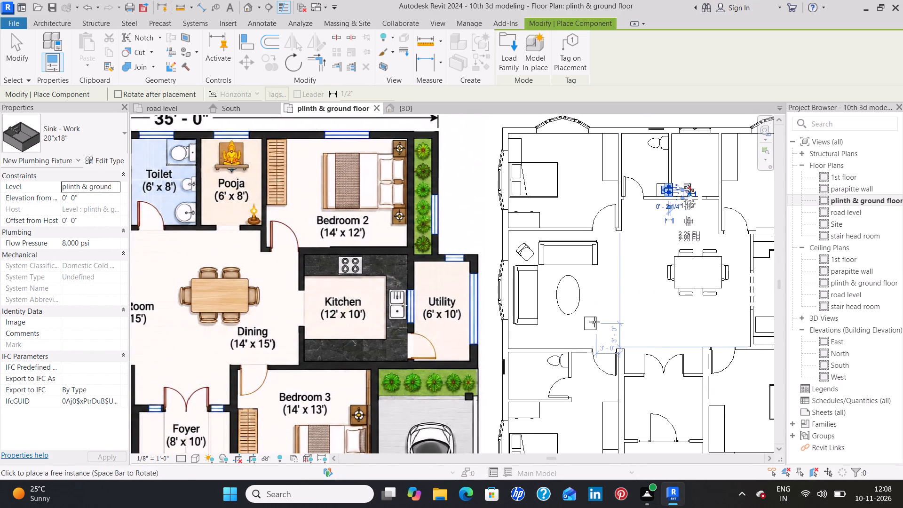
middle_drag(594, 319, 621, 247)
scroll(598, 287, up, 4)
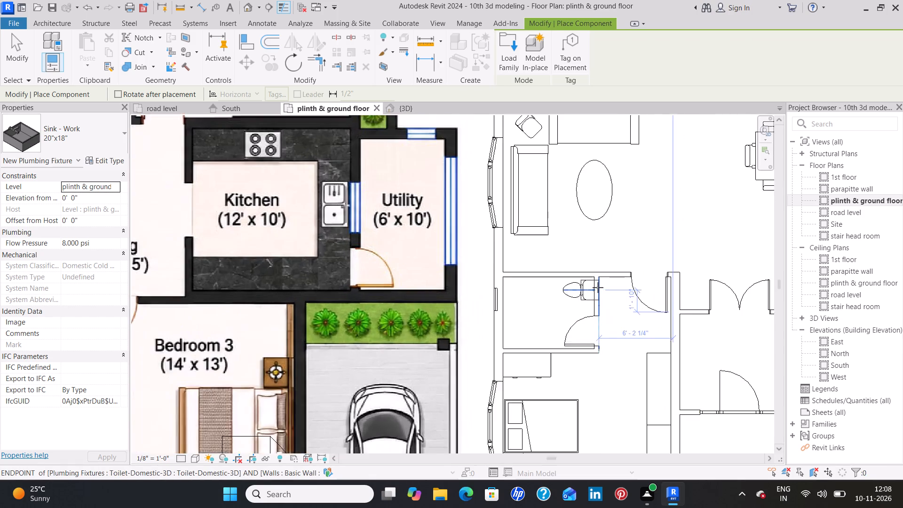
scroll(598, 287, up, 2)
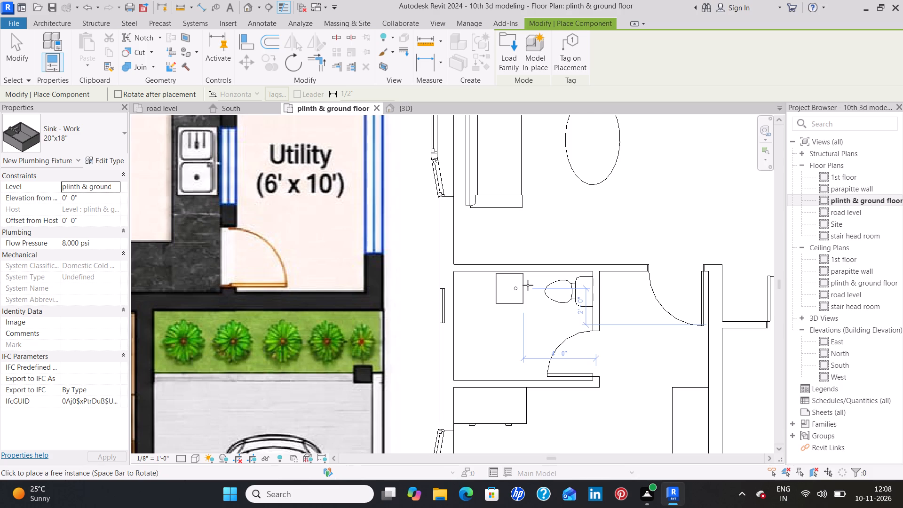
click(528, 285)
key(Escape)
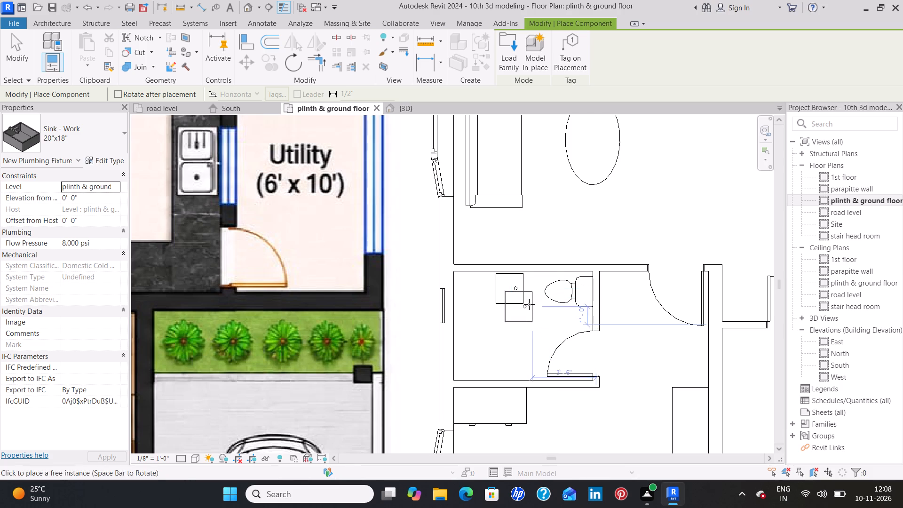
key(Escape)
Move the Bedroom 4 toilet room's toilet southwest, to about 4' 6" from the east wall and 2' 6" from the south wall.
click(563, 297)
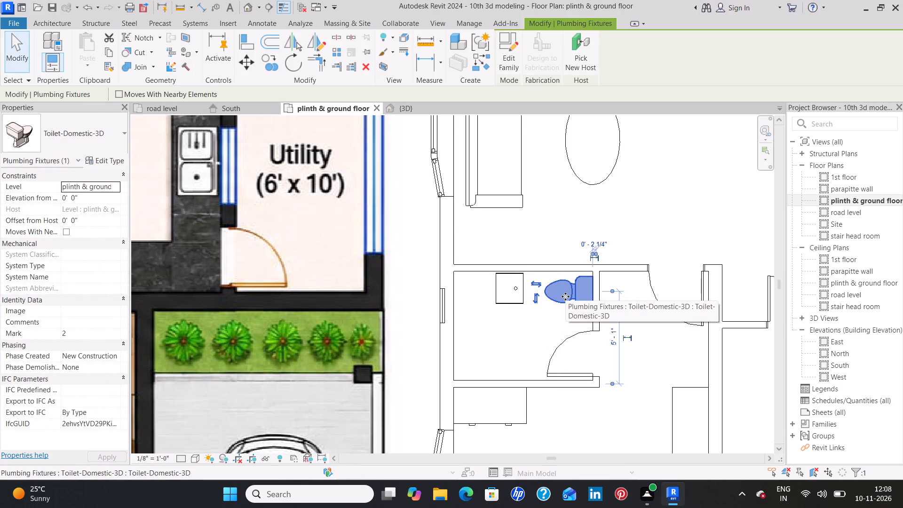
drag(572, 292, 507, 324)
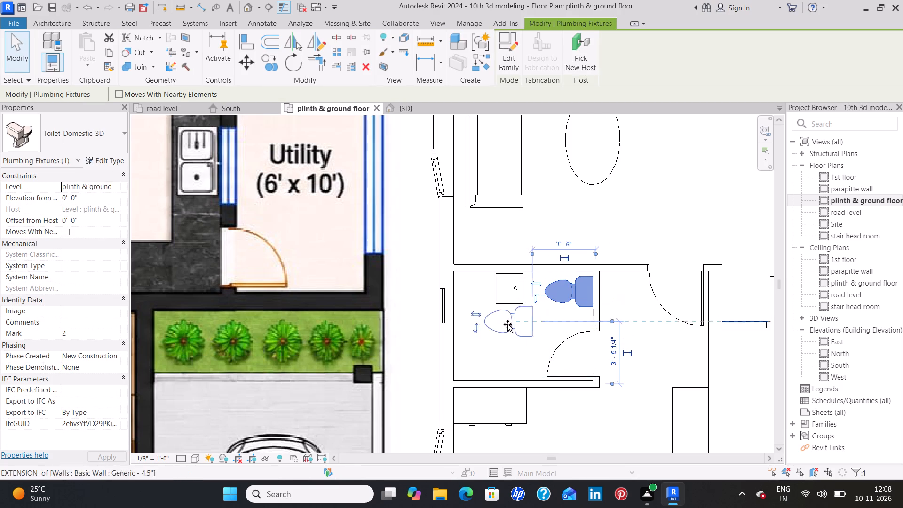
drag(507, 324, 493, 335)
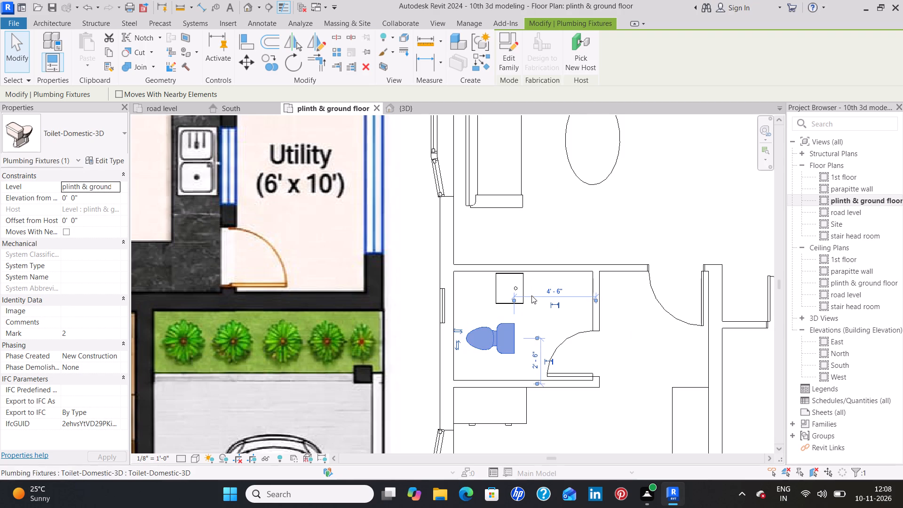
Move the Bedroom 4 toilet room's sink into the northeast corner, its back against the east wall.
click(522, 286)
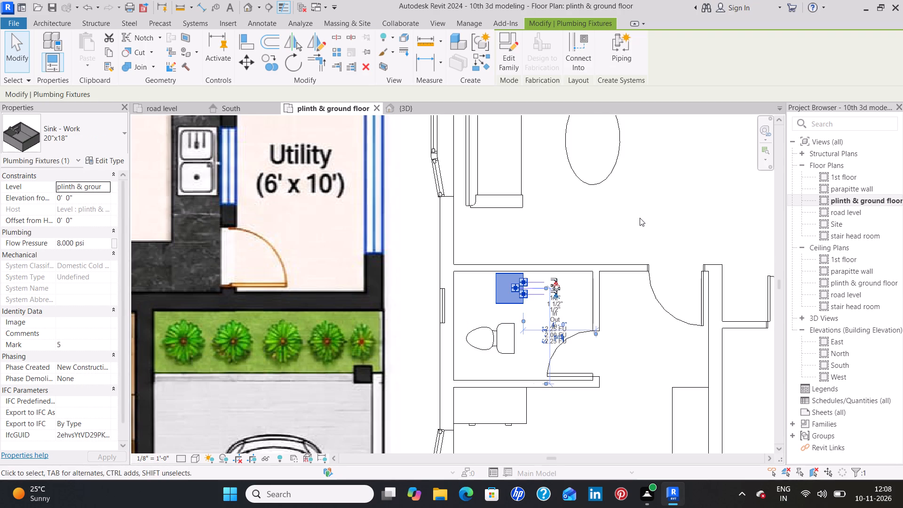
key(Right)
key(Right)
key(Right)
key(Right)
key(Right)
key(Right)
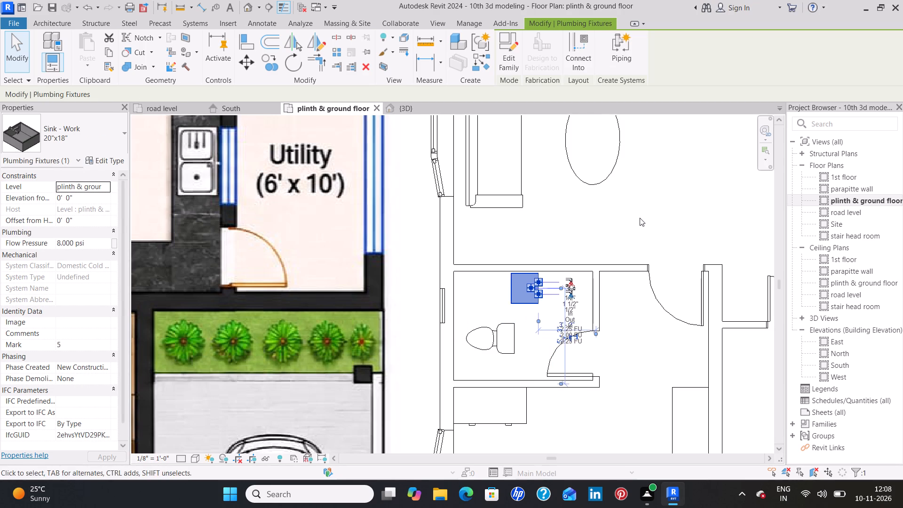
key(Right)
key(Right)
key(Right)
key(Right)
key(Right)
key(Right)
key(Right)
key(Right)
key(Right)
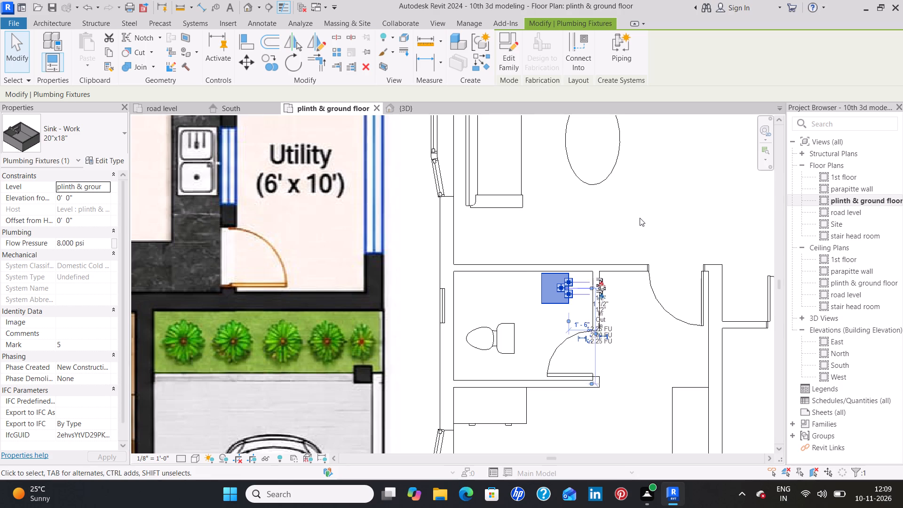
key(Right)
key(Right)
key(Right)
key(Right)
key(Right)
key(Right)
key(Right)
key(Right)
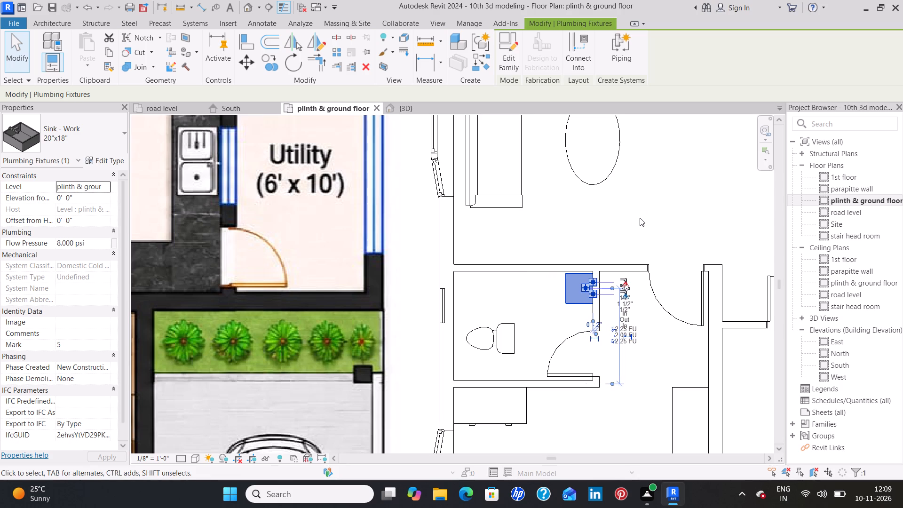
key(Up)
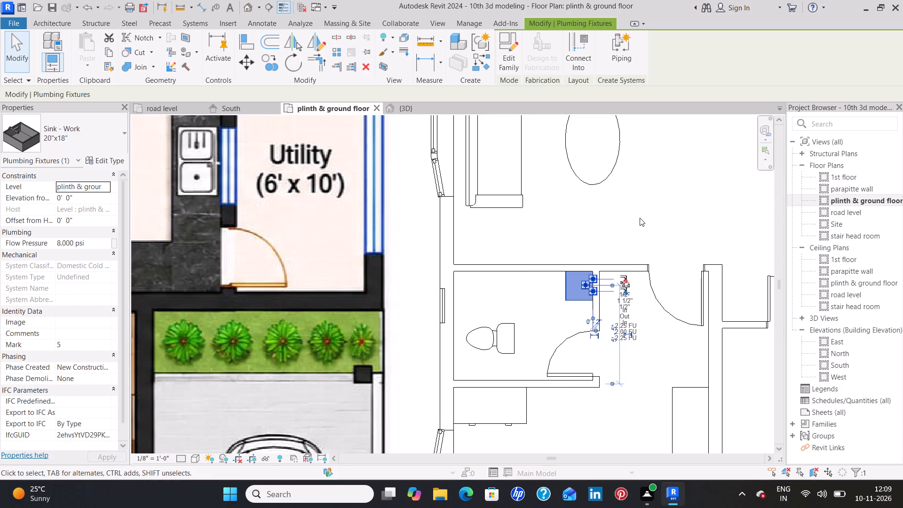
Turn the Bedroom 4 toilet room's toilet 180 degrees so its tank stands against the west wall.
click(512, 330)
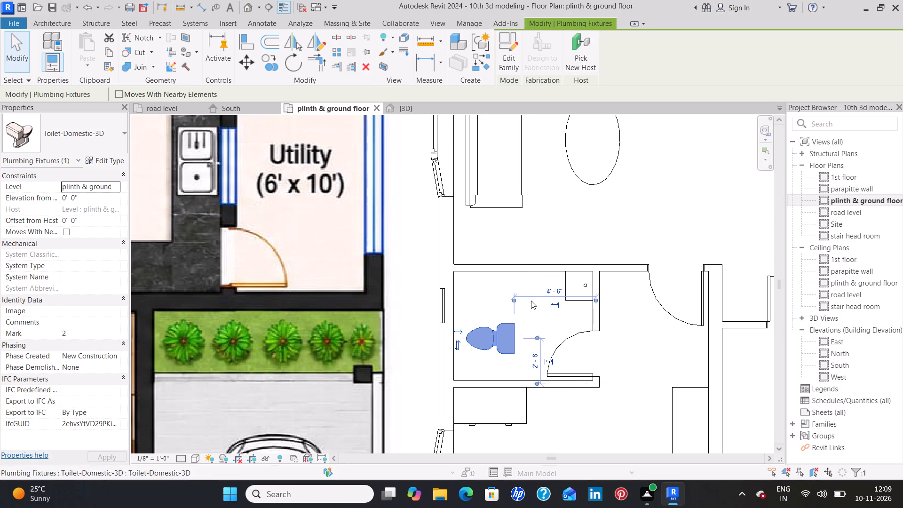
click(458, 348)
click(459, 333)
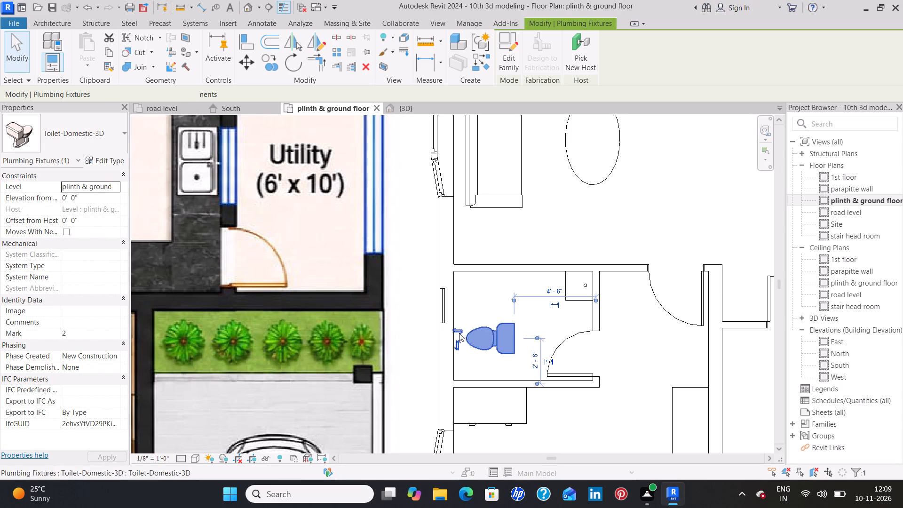
click(458, 342)
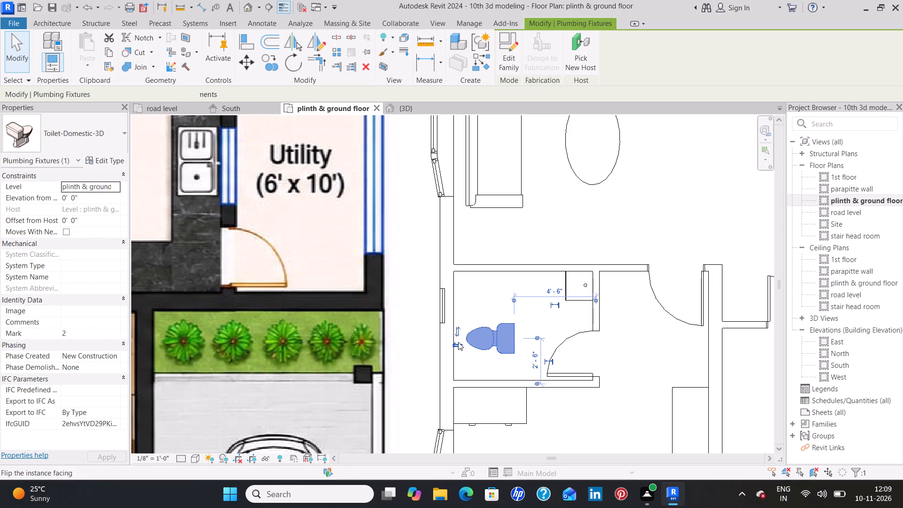
click(457, 335)
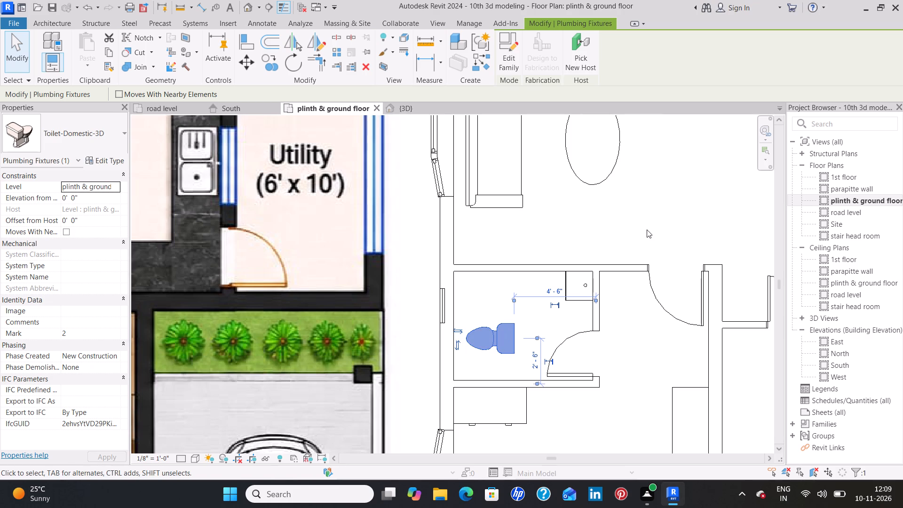
key(space)
key(space)
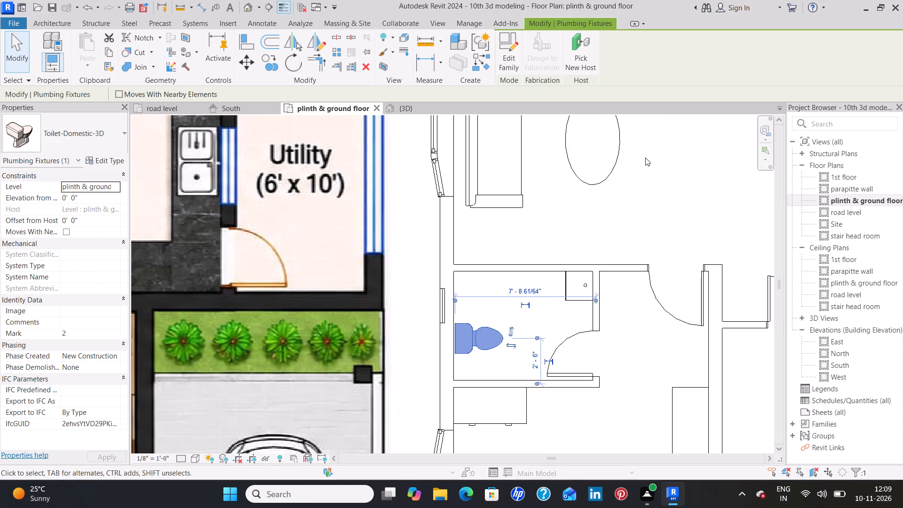
Shift the toilet north along the west wall to about 1' 2 1/2" from the north wall.
key(Up)
key(Up)
key(Up)
key(Up)
key(Up)
key(Up)
key(Up)
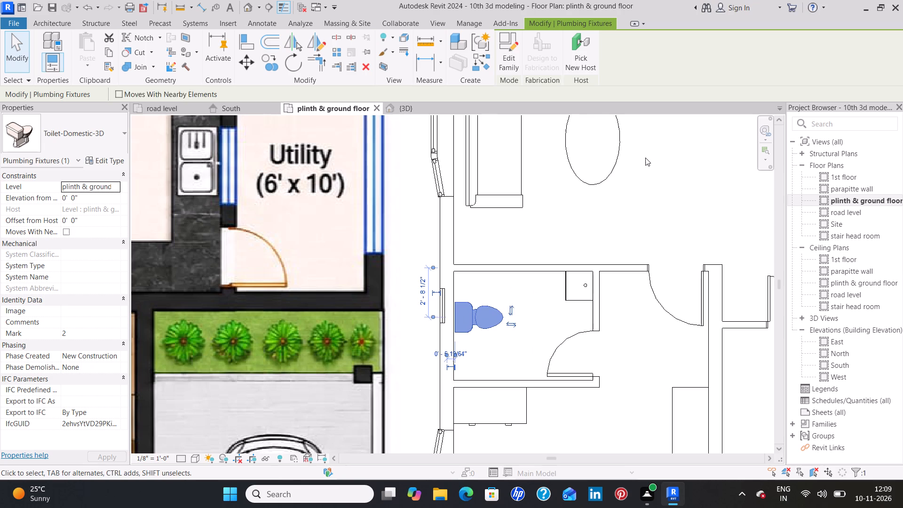
key(Up)
key(Up)
key(Up)
key(Up)
key(Up)
key(Up)
key(Up)
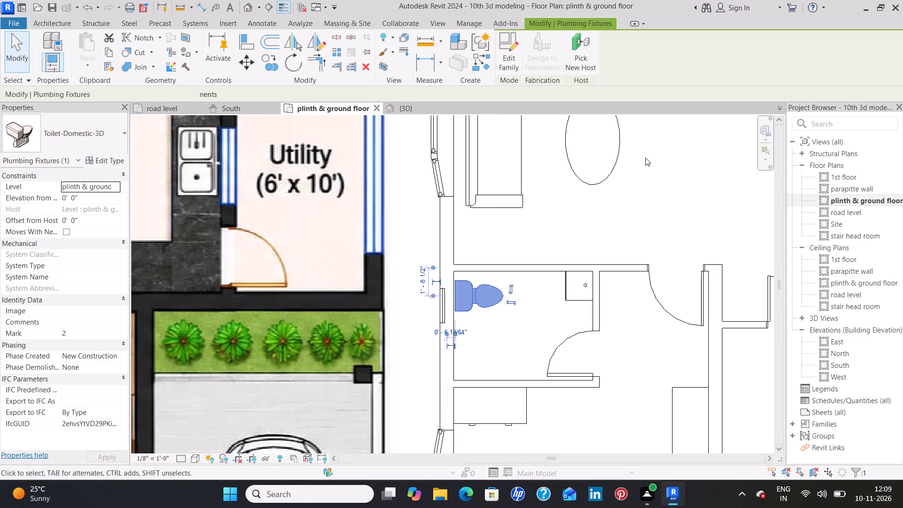
key(Up)
key(Up)
key(Down)
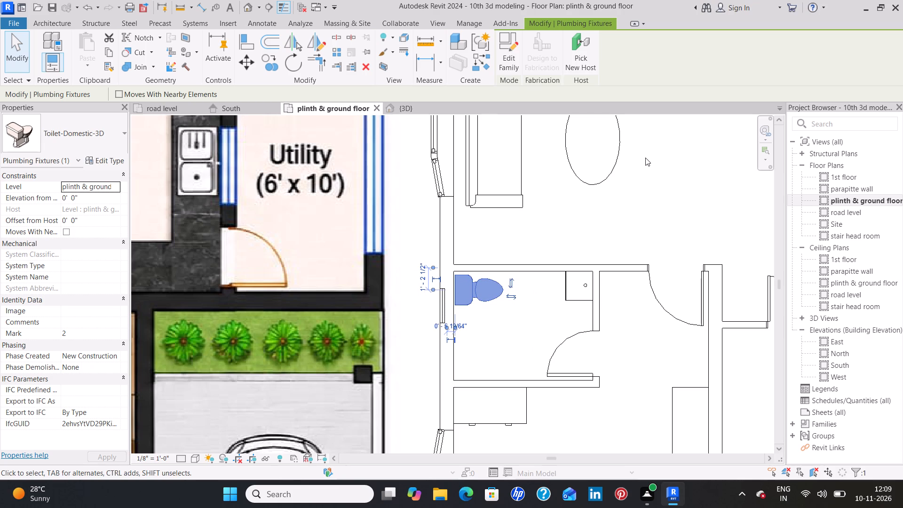
Nudge the Bedroom 4 toilet room's toilet west so its tank sits flush against the west wall.
scroll(495, 276, up, 5)
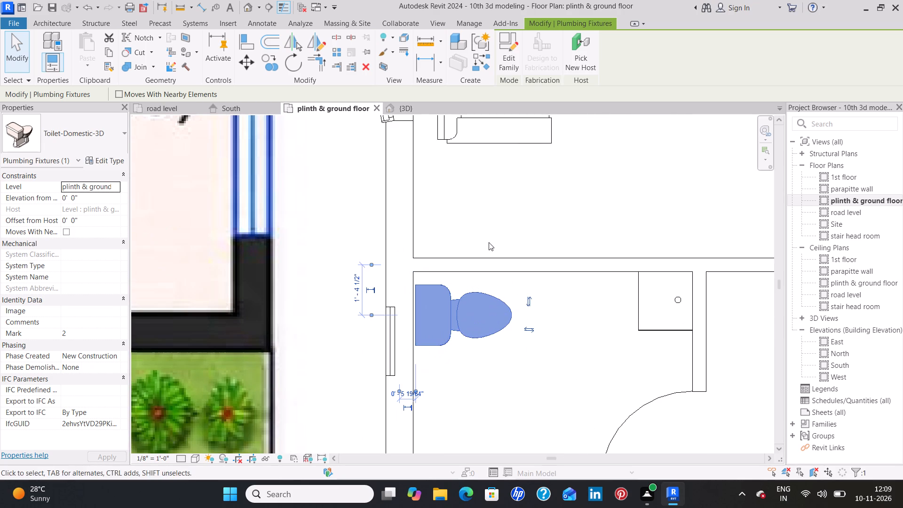
key(Left)
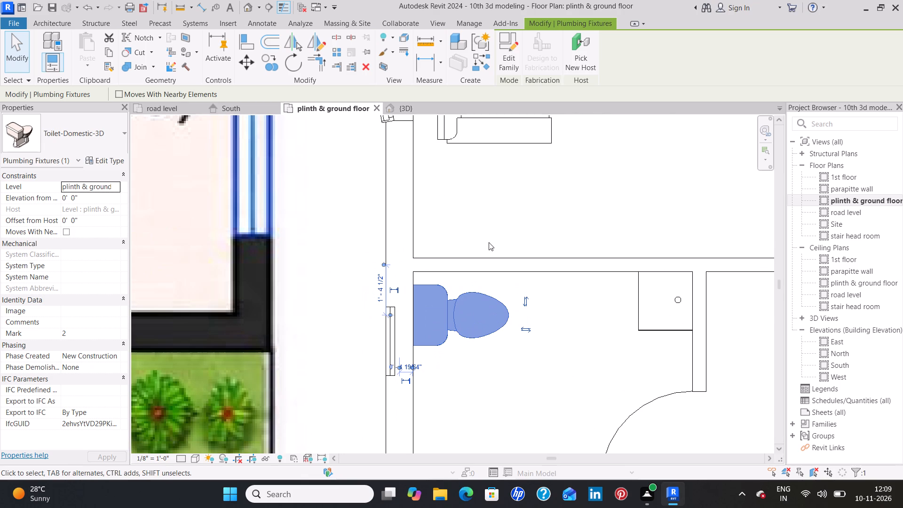
click(489, 242)
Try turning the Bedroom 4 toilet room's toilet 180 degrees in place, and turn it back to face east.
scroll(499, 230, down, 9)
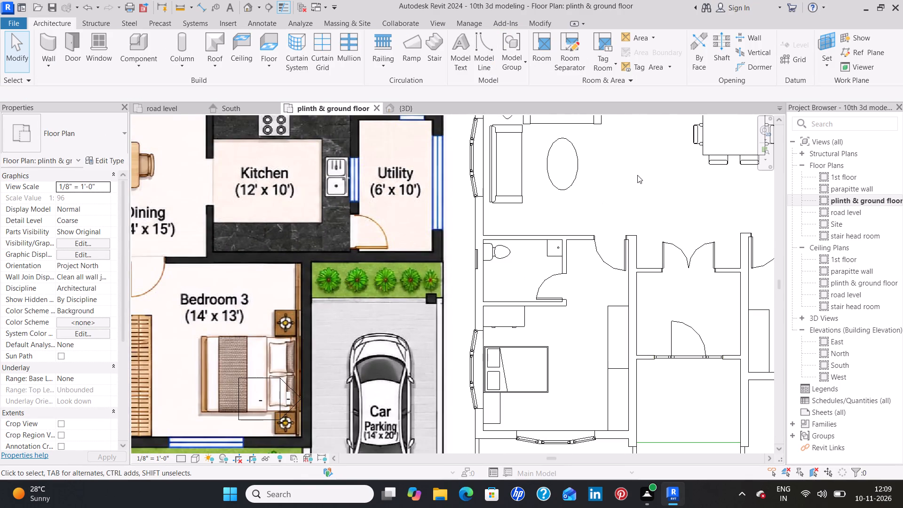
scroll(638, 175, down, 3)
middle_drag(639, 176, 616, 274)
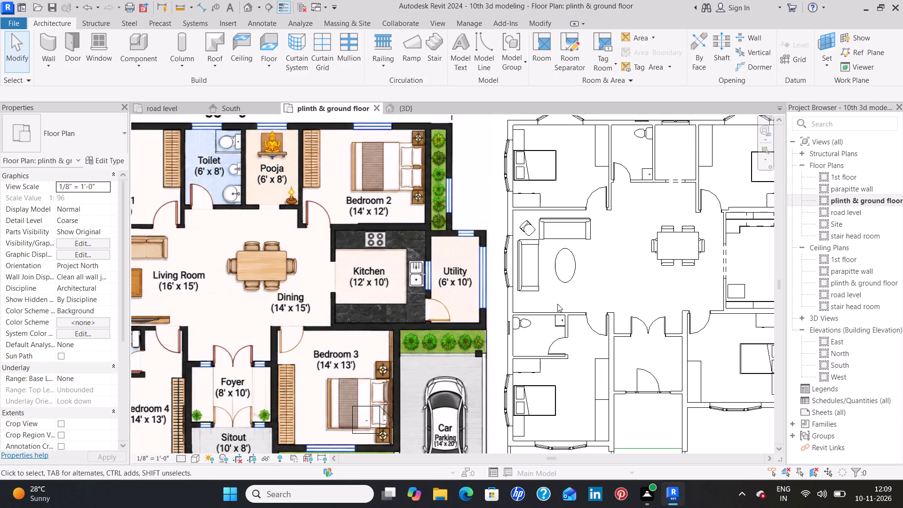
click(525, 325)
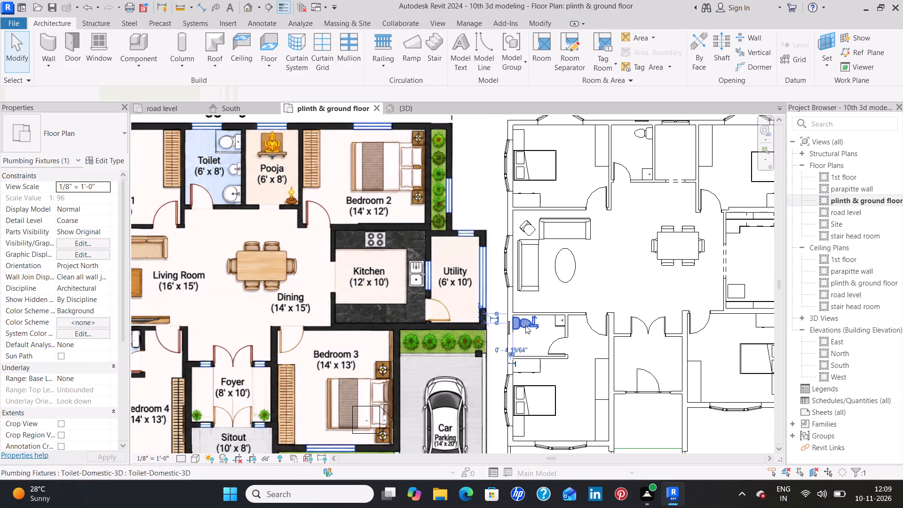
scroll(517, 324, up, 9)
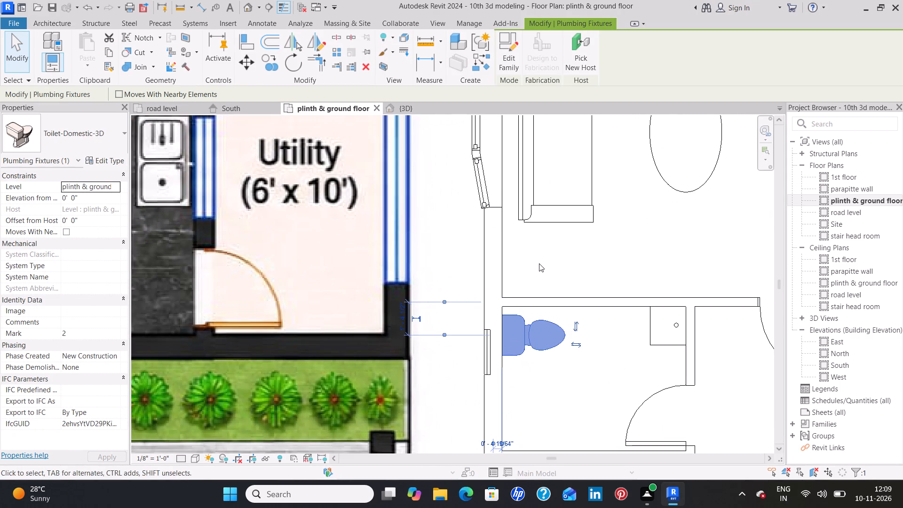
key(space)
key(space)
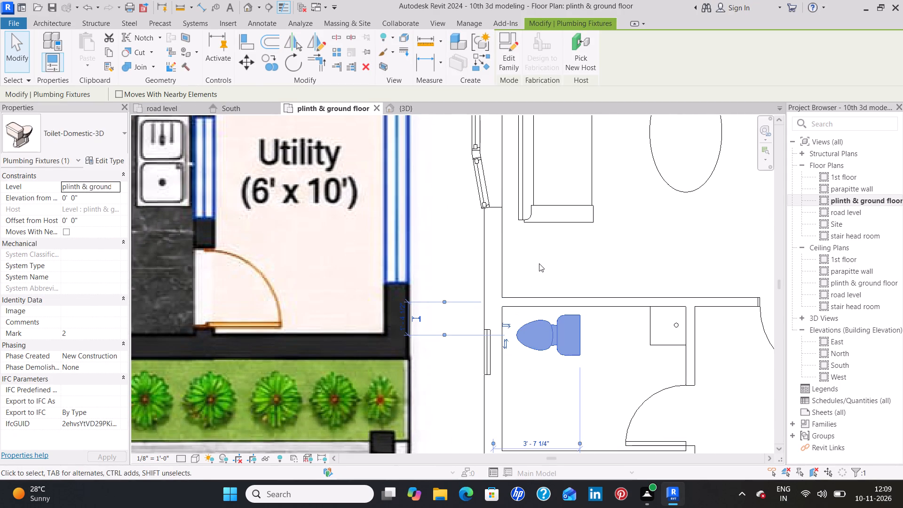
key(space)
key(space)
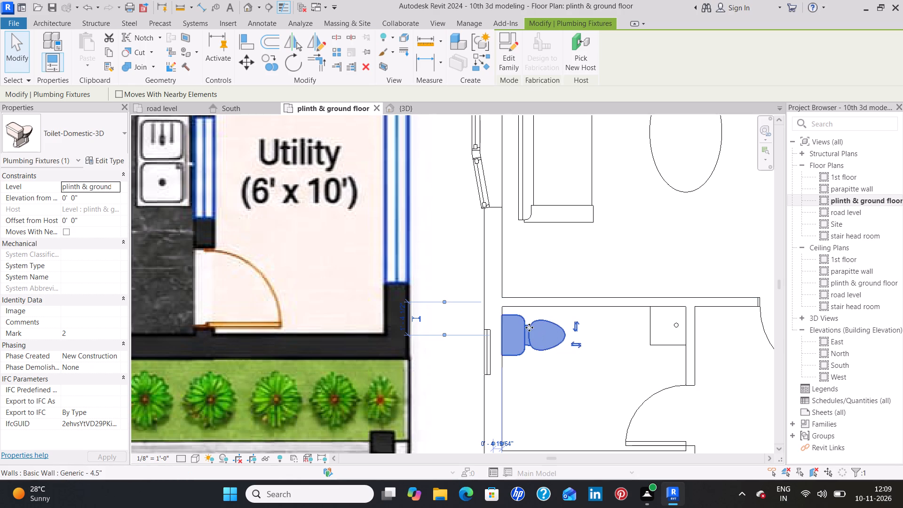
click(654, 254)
Place an 8' 0" long Counter Top of type 24" Depth along the Pooja room's north wall, starting at its west wall.
scroll(654, 251, down, 4)
middle_drag(681, 236, 599, 324)
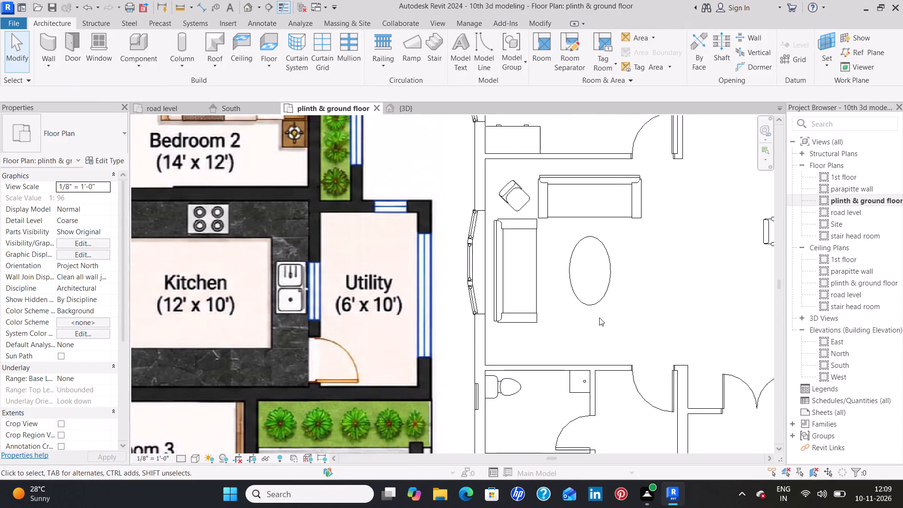
scroll(601, 311, down, 3)
middle_drag(661, 261, 635, 294)
scroll(632, 293, down, 3)
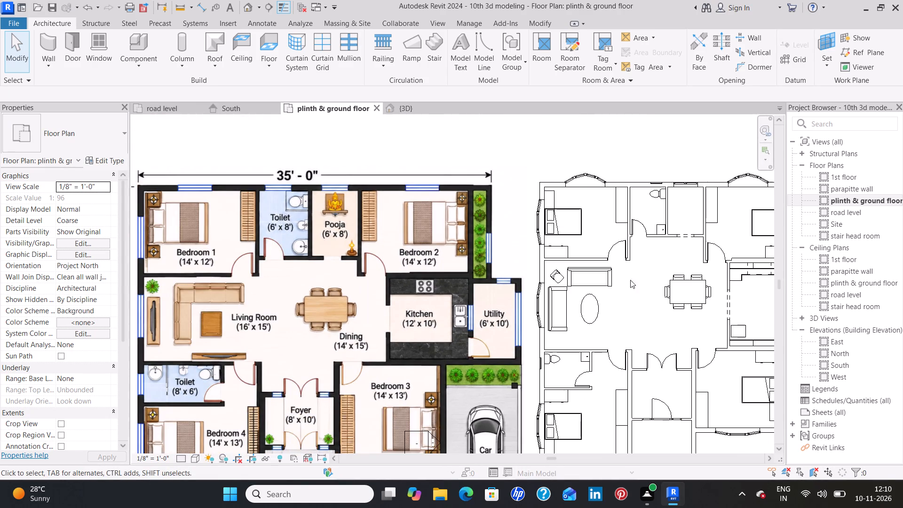
middle_drag(640, 266, 618, 294)
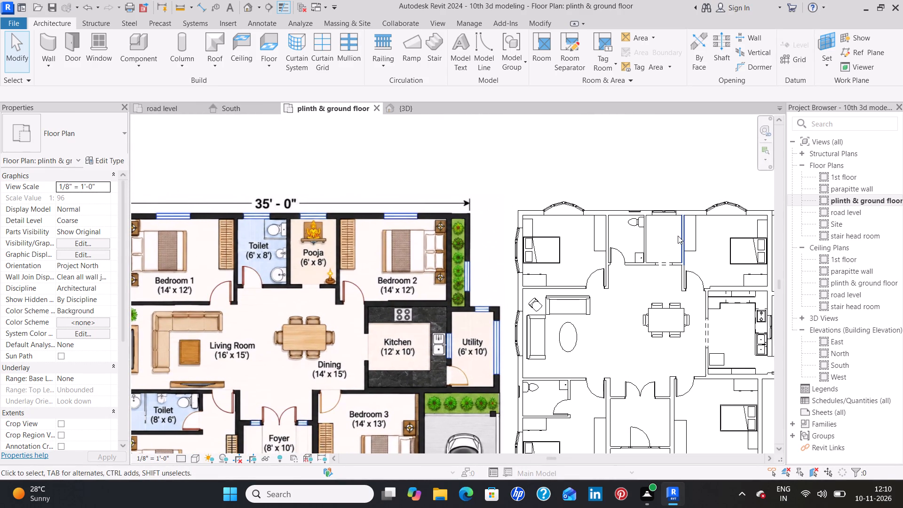
middle_drag(659, 238, 636, 253)
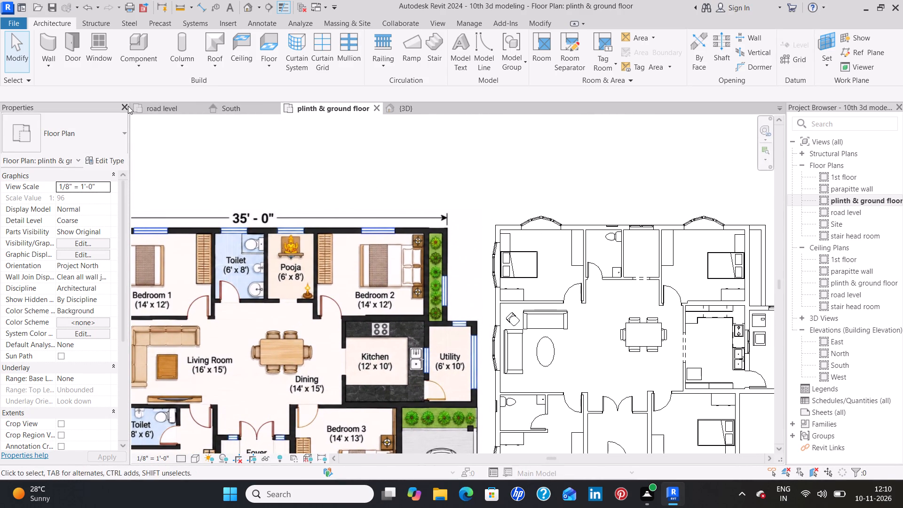
click(140, 42)
click(107, 145)
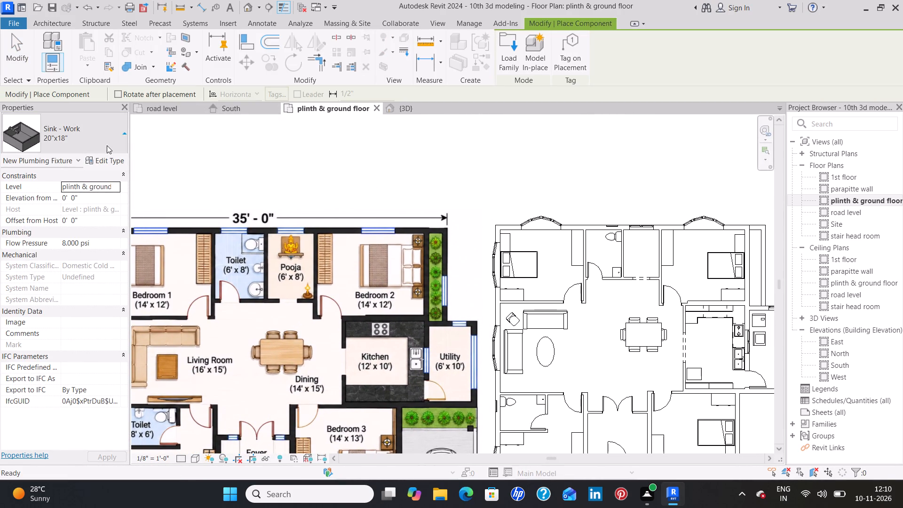
scroll(60, 336, down, 1)
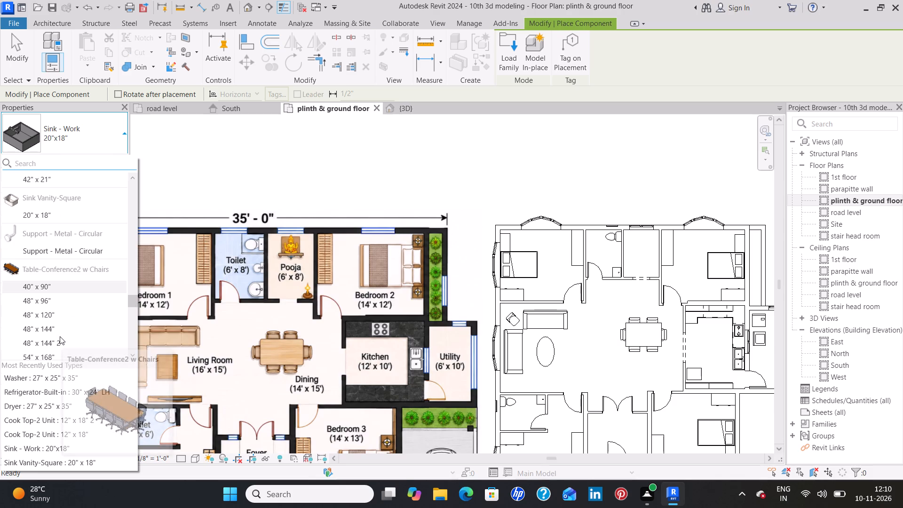
scroll(60, 336, down, 2)
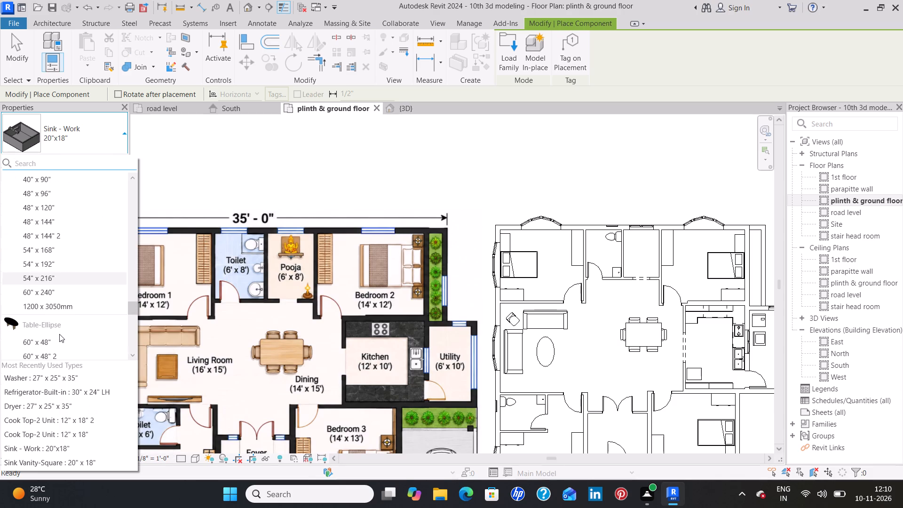
scroll(58, 332, down, 3)
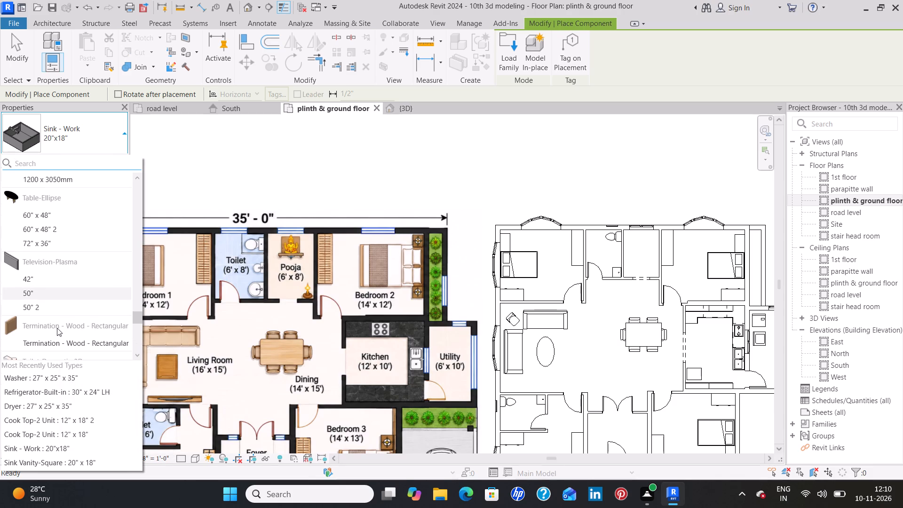
scroll(57, 328, down, 3)
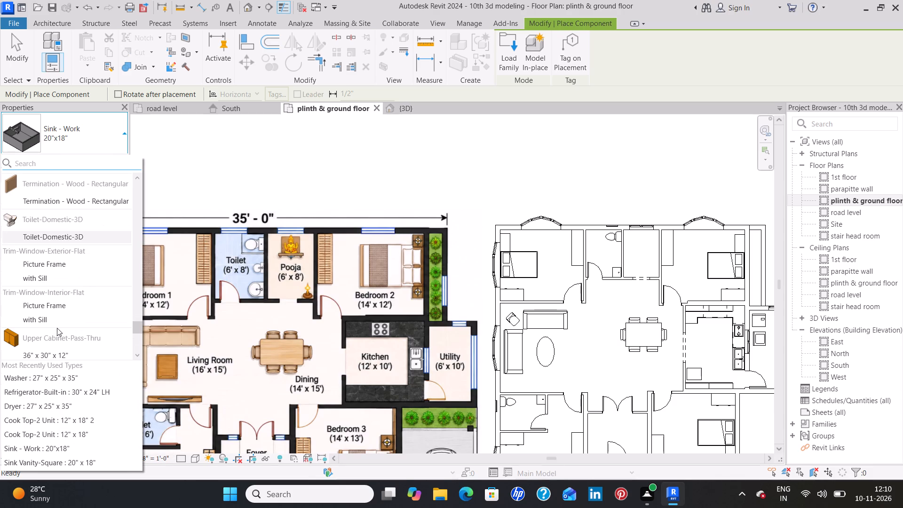
scroll(57, 327, down, 2)
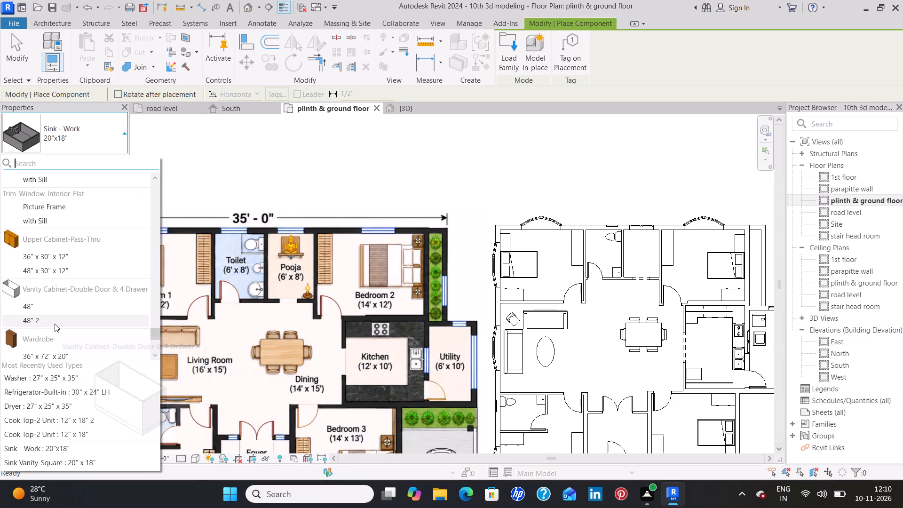
scroll(53, 323, down, 3)
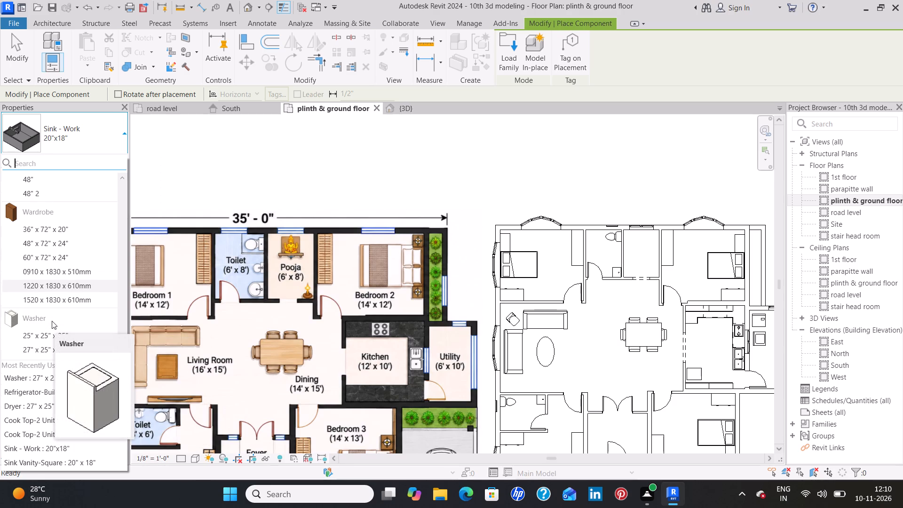
scroll(52, 321, down, 5)
scroll(61, 281, down, 2)
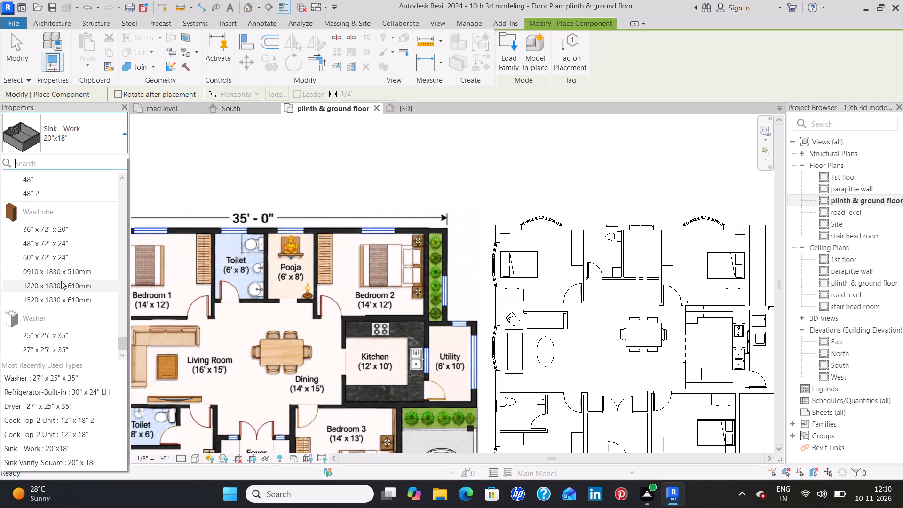
scroll(61, 281, down, 1)
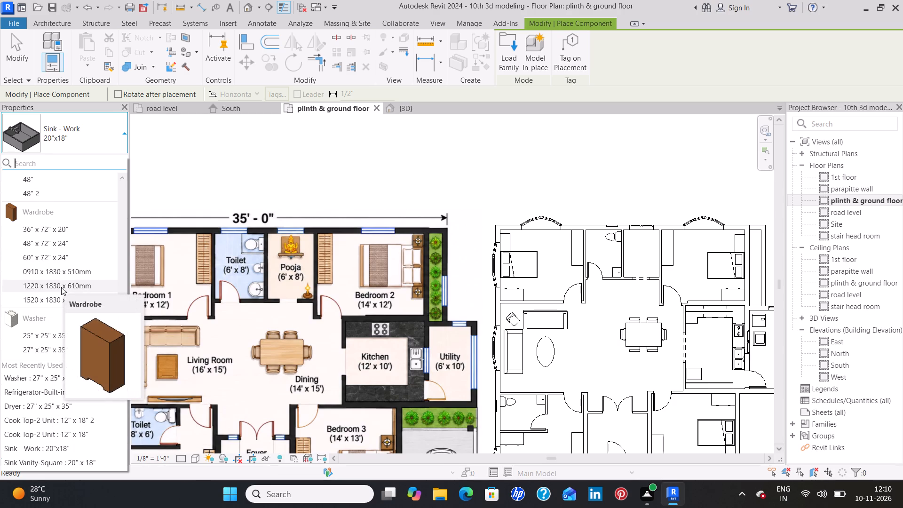
click(48, 418)
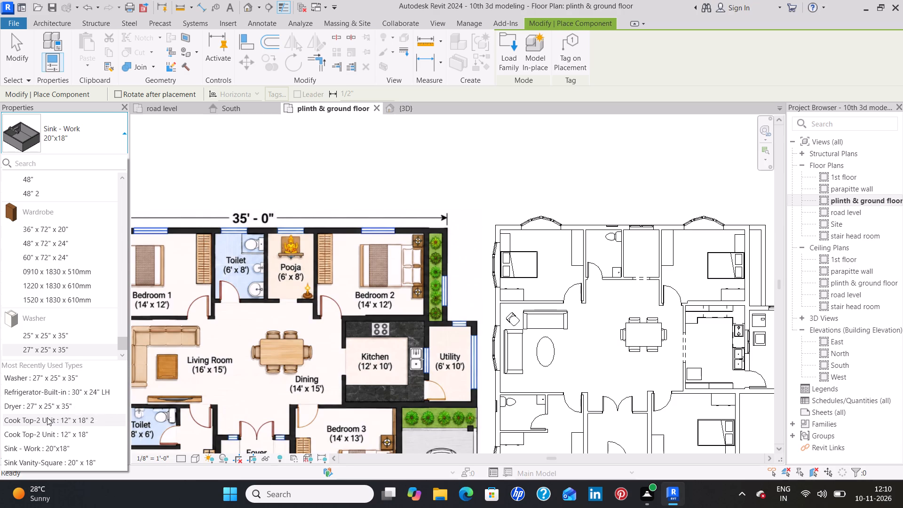
click(111, 140)
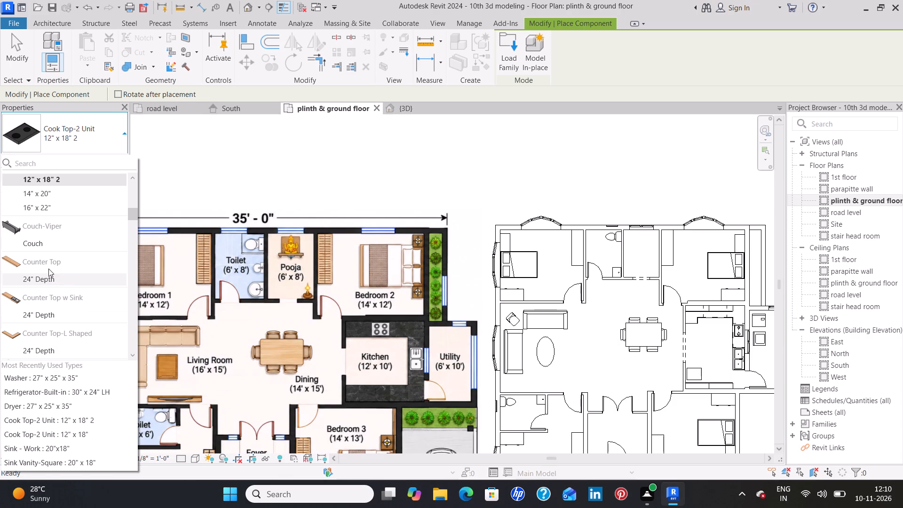
click(35, 280)
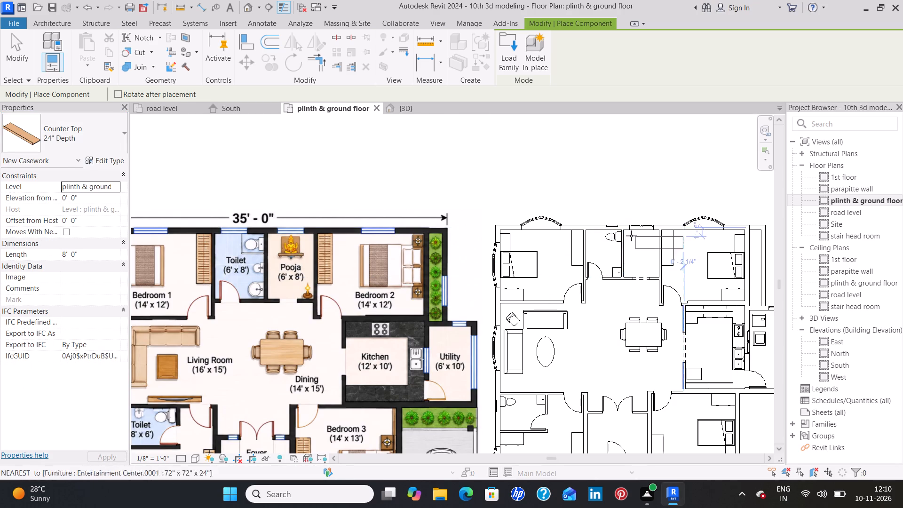
scroll(631, 236, up, 7)
middle_drag(630, 236, 590, 276)
scroll(573, 274, up, 3)
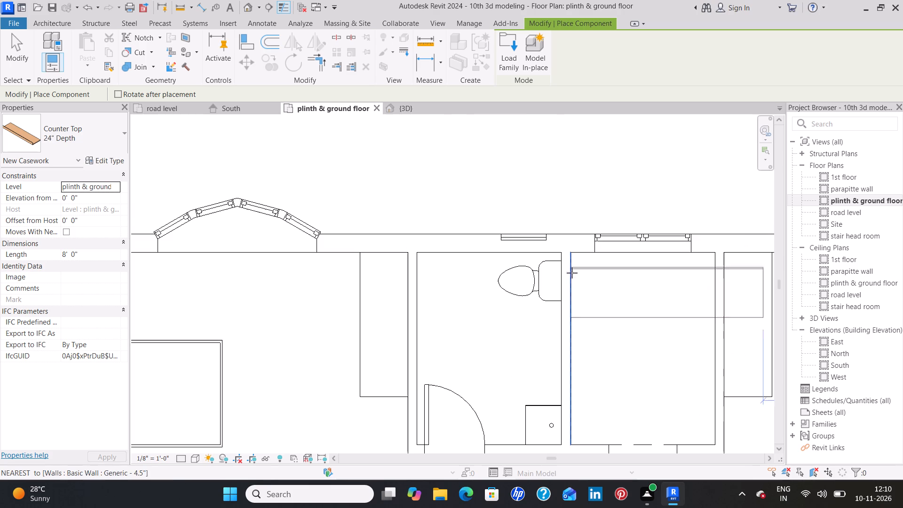
click(569, 256)
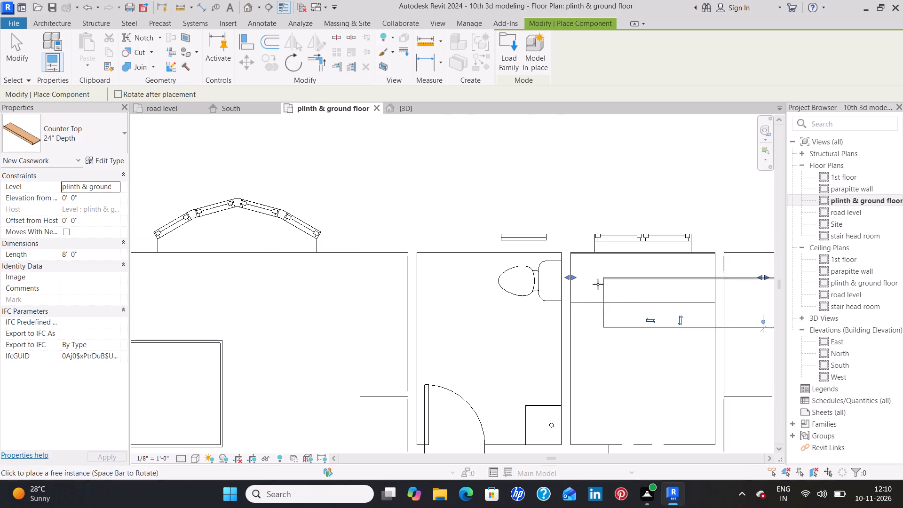
key(Escape)
key(Escape)
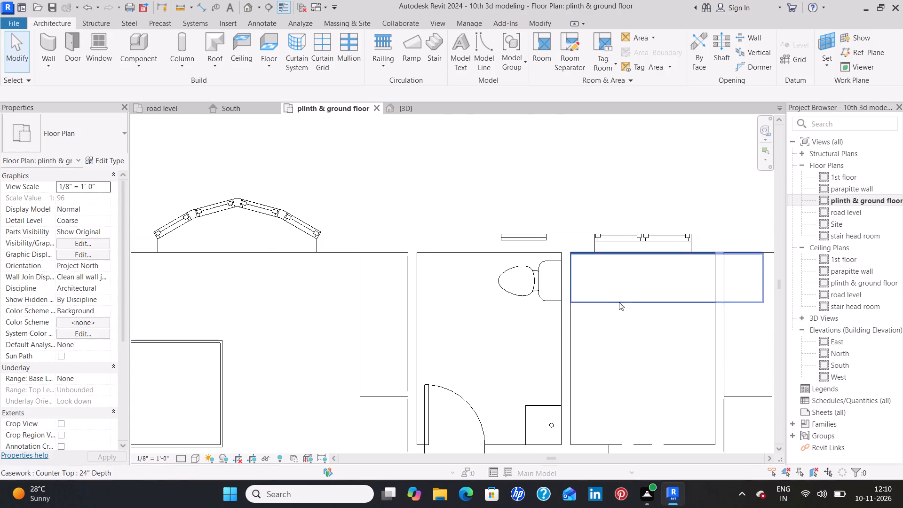
Shorten the Pooja room's counter top so its east end meets the room's east wall.
click(635, 299)
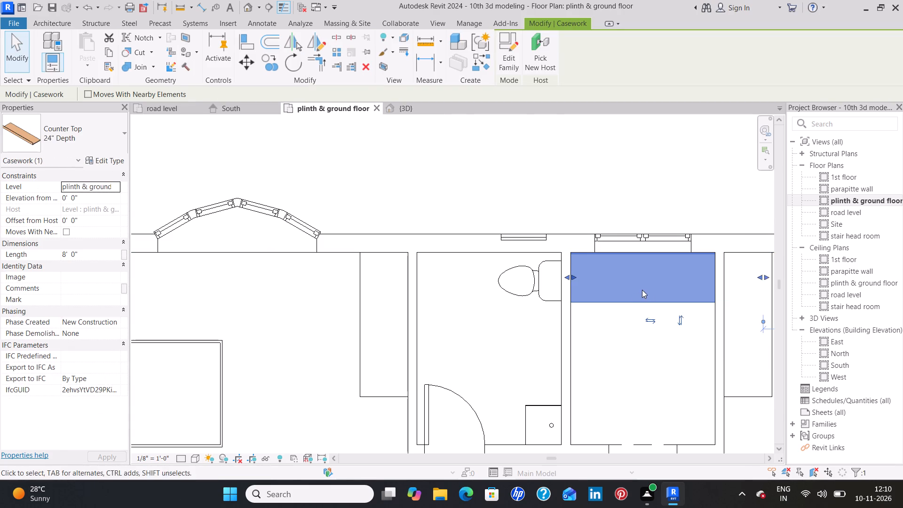
middle_drag(642, 290, 591, 314)
drag(709, 298, 702, 301)
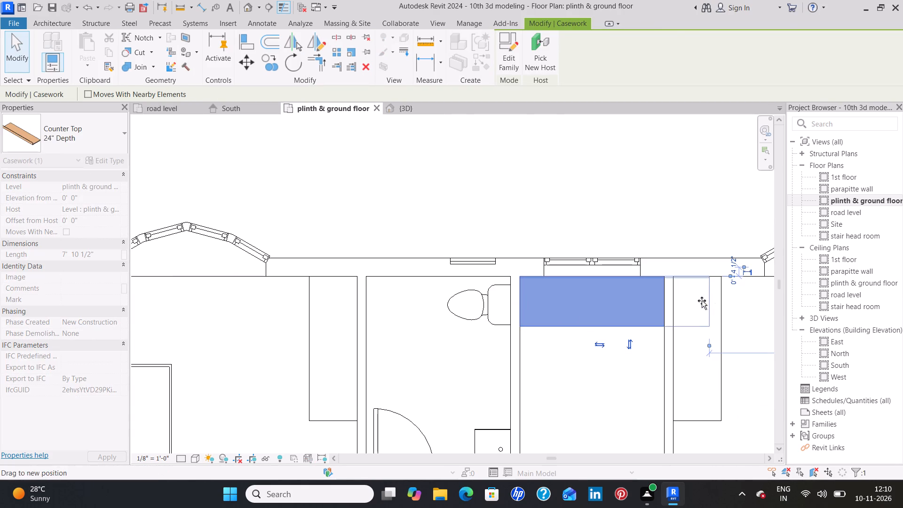
drag(702, 301, 662, 306)
click(583, 349)
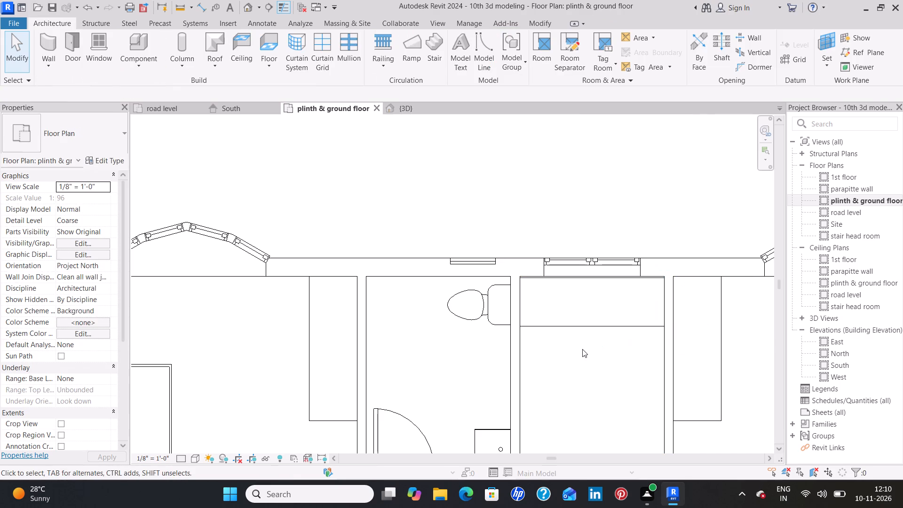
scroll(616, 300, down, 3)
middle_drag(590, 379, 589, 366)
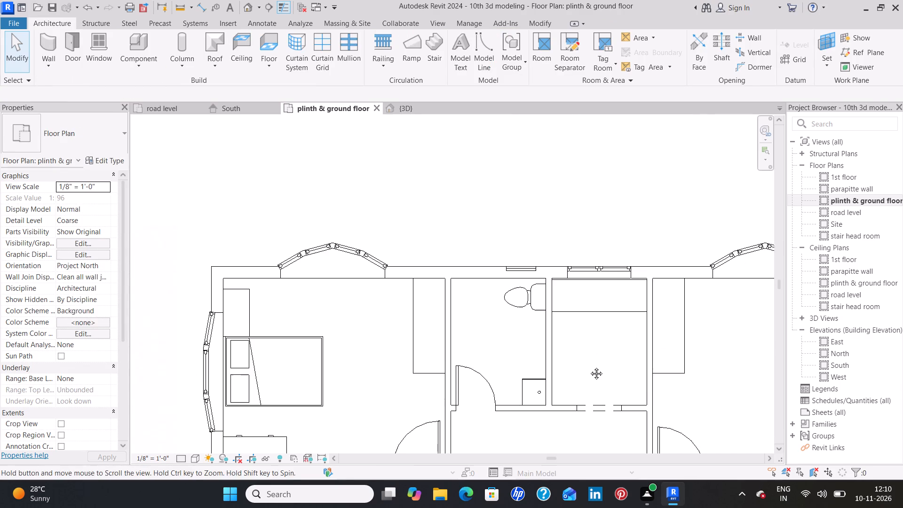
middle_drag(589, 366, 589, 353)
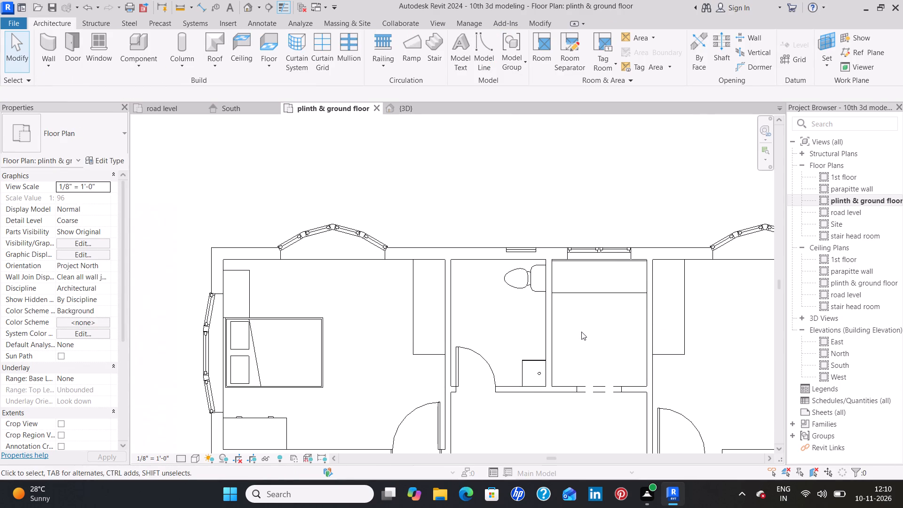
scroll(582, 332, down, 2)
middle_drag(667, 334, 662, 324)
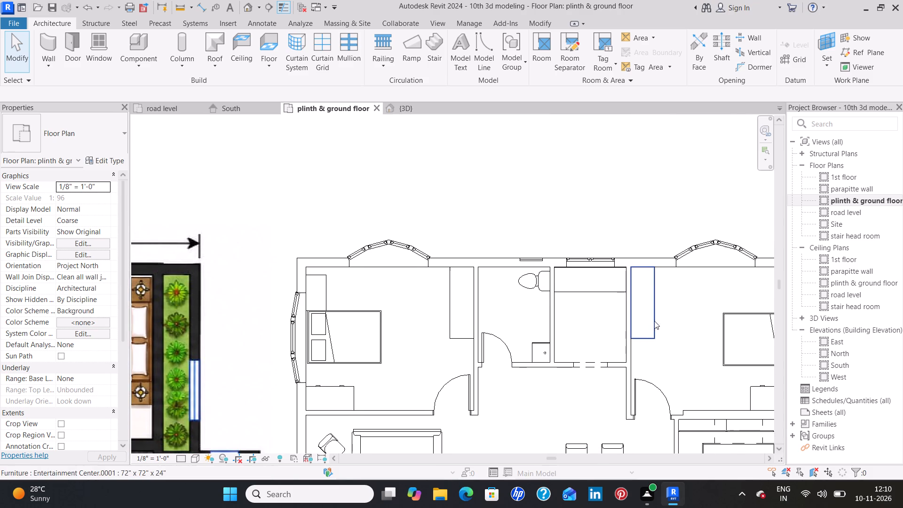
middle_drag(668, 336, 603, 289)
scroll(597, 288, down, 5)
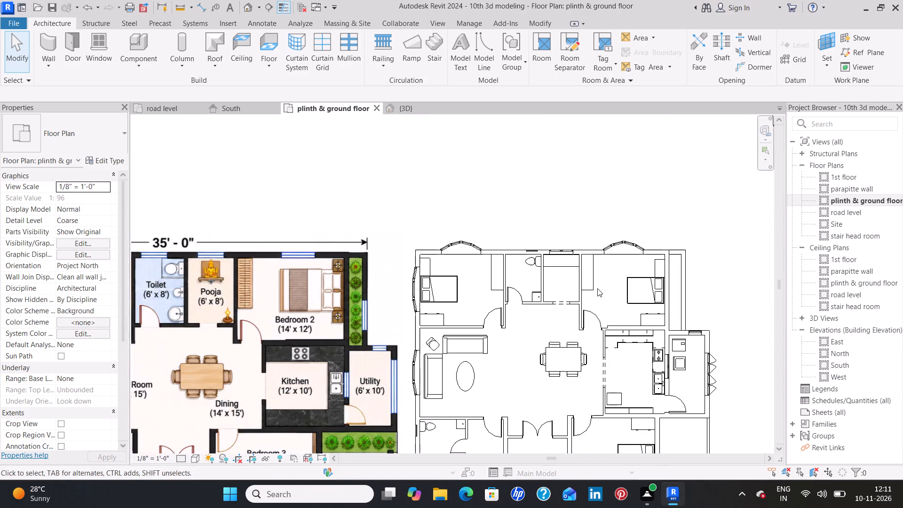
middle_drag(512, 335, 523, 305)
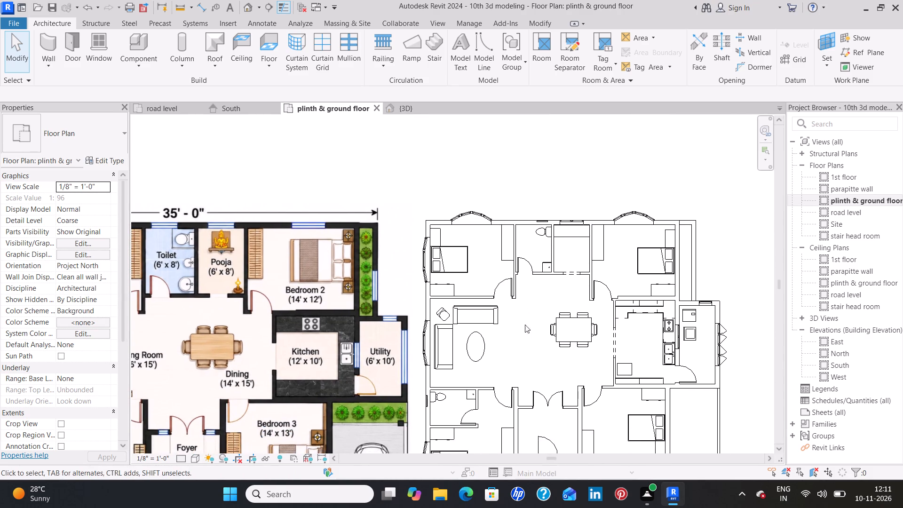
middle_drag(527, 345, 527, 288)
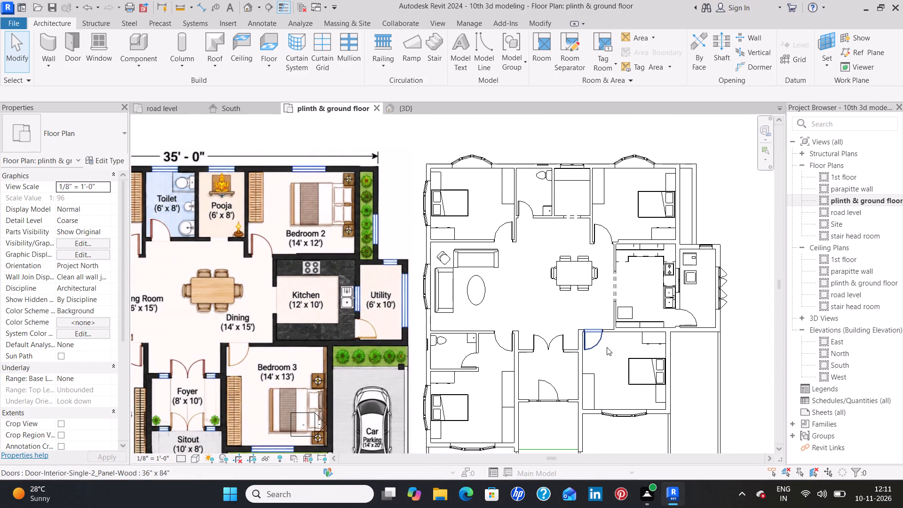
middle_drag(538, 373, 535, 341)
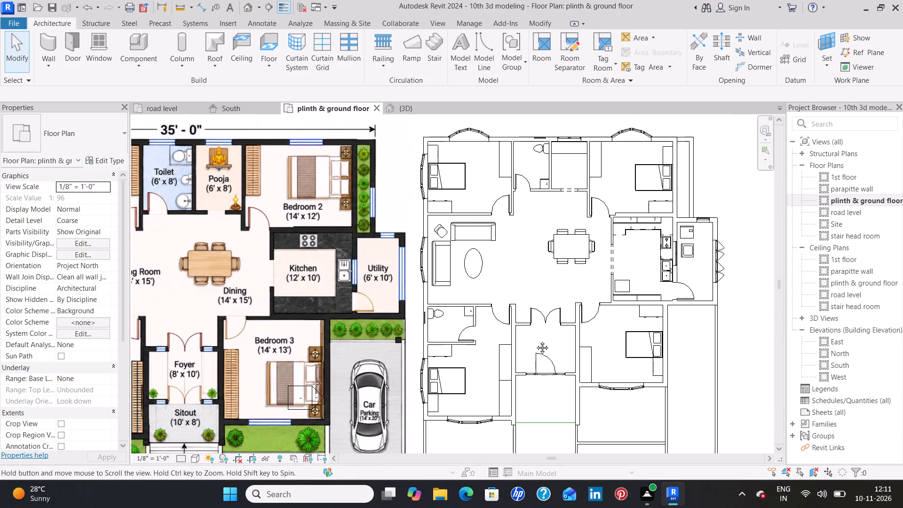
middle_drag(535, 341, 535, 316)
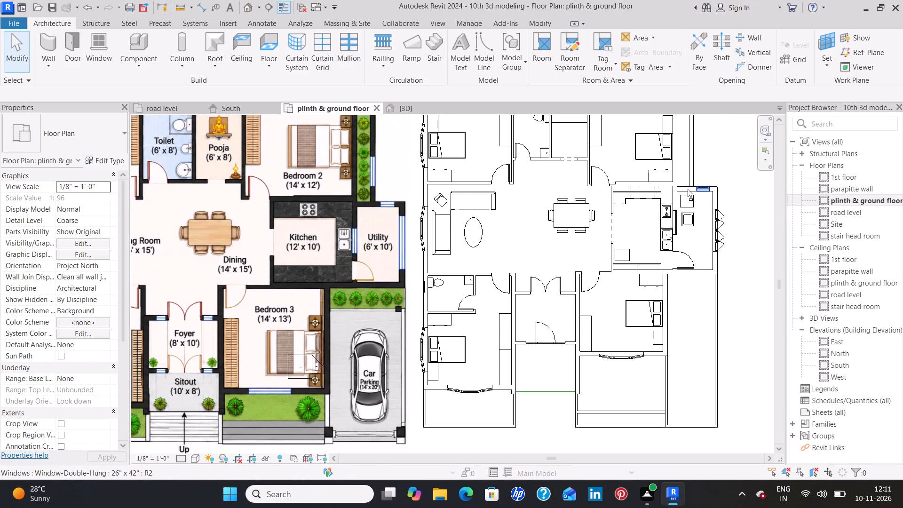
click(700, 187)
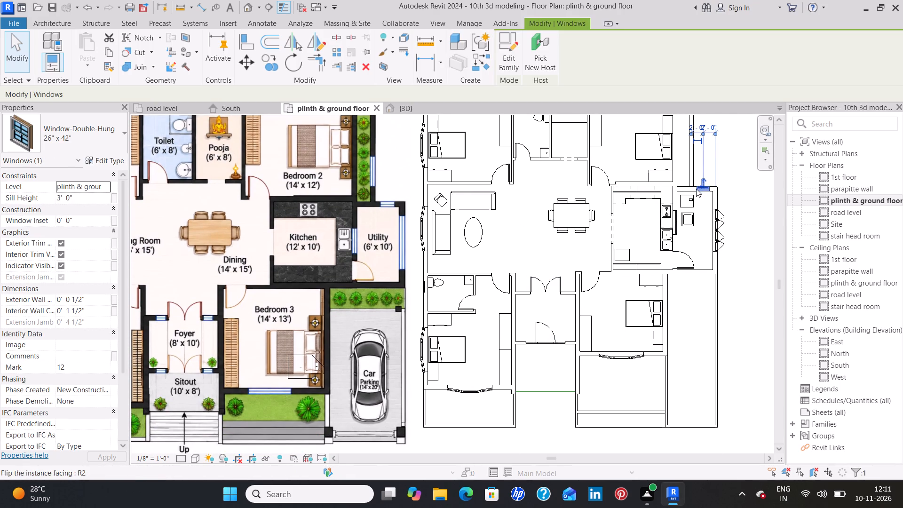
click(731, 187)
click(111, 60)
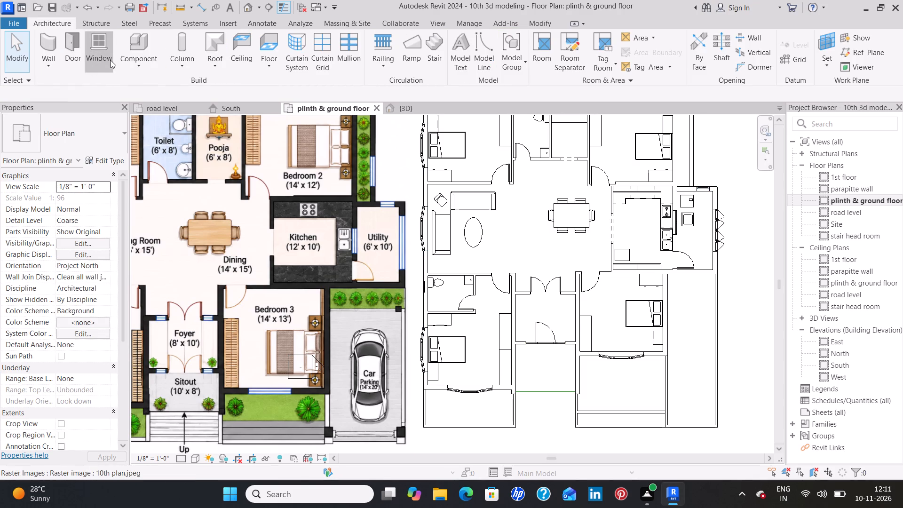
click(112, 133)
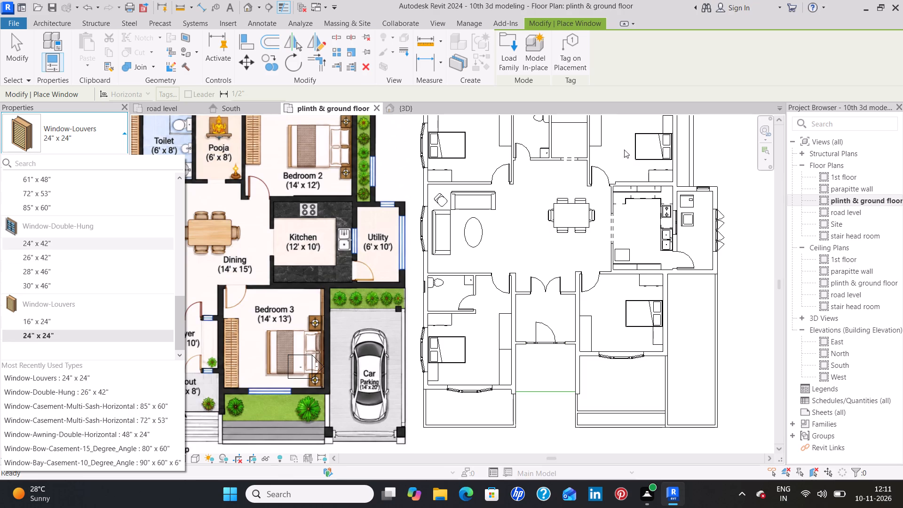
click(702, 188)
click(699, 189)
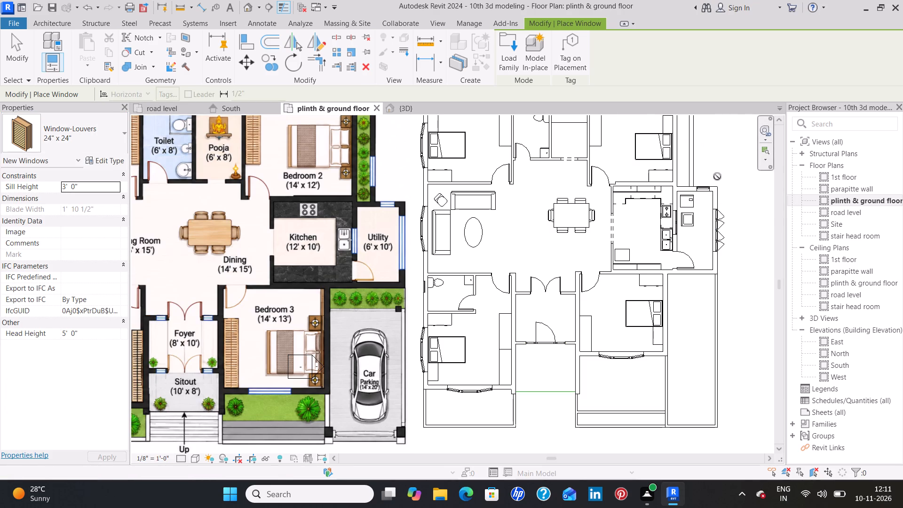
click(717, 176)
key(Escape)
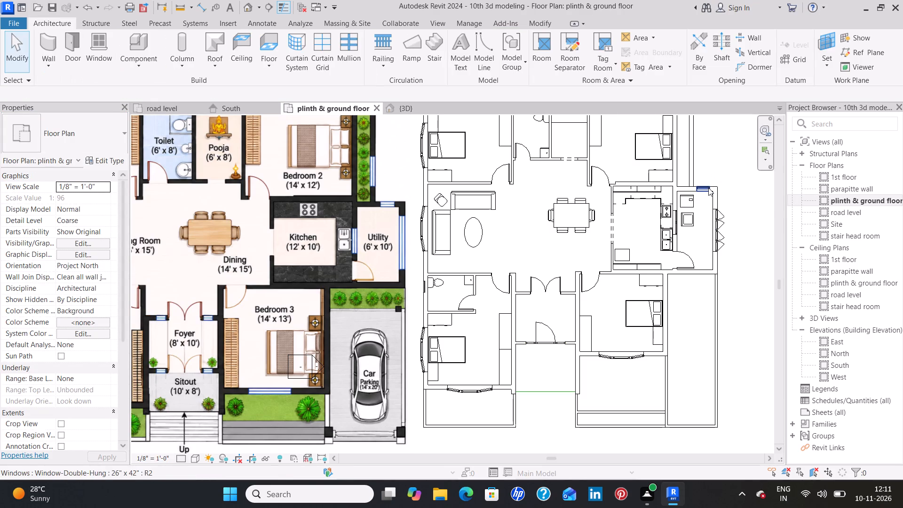
Change the window in the Utility room's north wall to the Window-Casement-Double type 34" x 36".
click(708, 188)
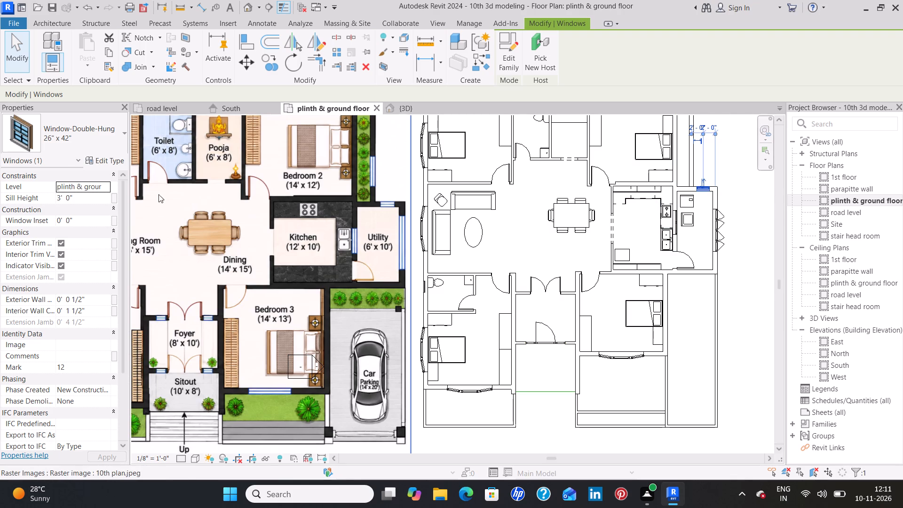
click(114, 141)
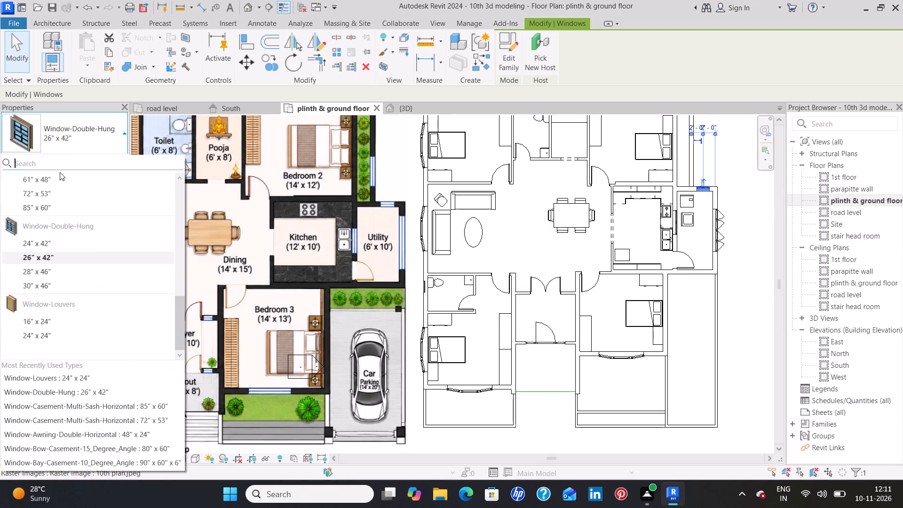
scroll(69, 262, down, 5)
scroll(69, 262, up, 4)
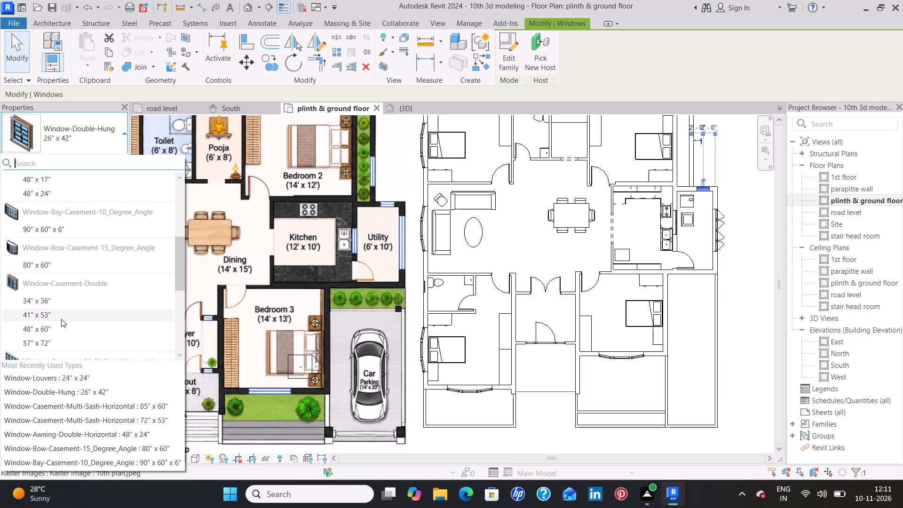
click(67, 301)
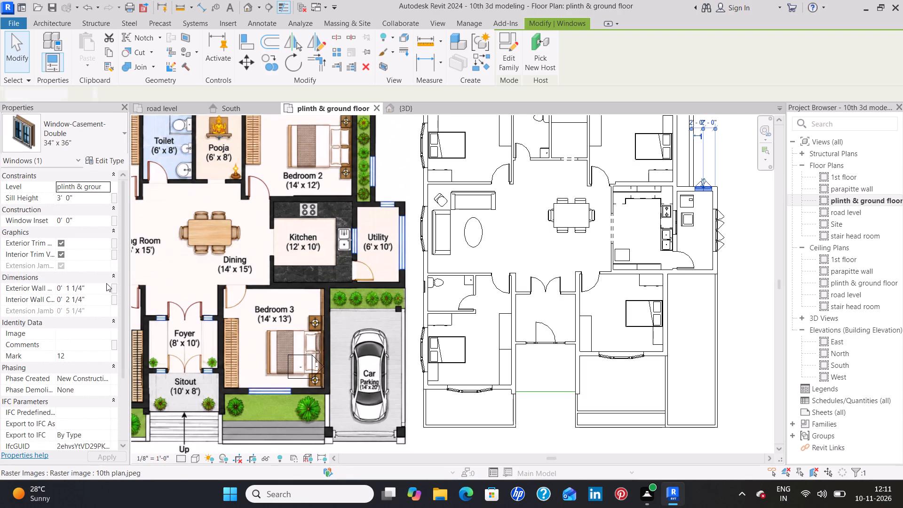
click(742, 157)
scroll(701, 191, up, 6)
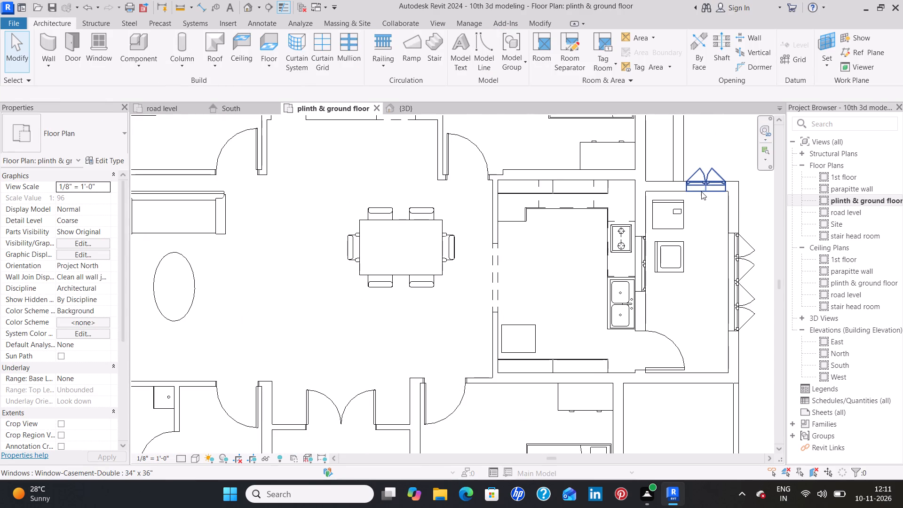
scroll(713, 187, up, 6)
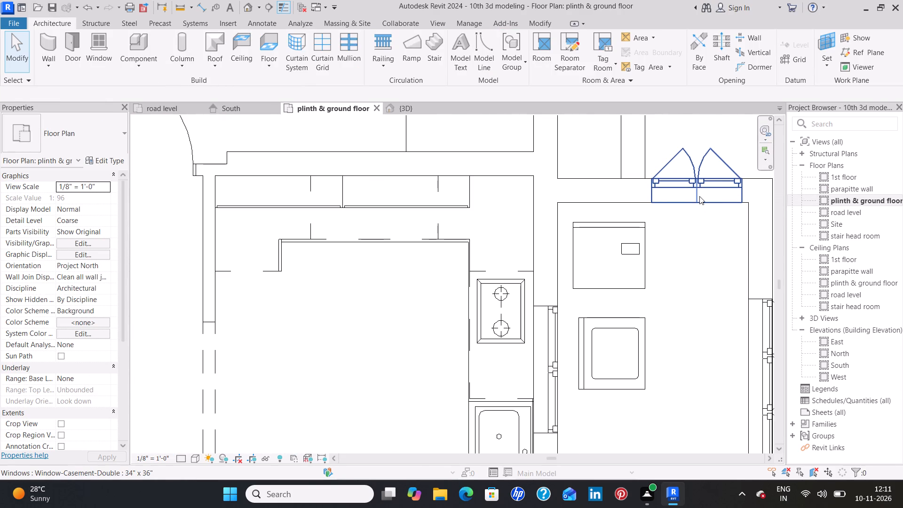
Start placing a window and look through the window types already loaded in the project.
scroll(699, 196, down, 6)
scroll(329, 258, down, 1)
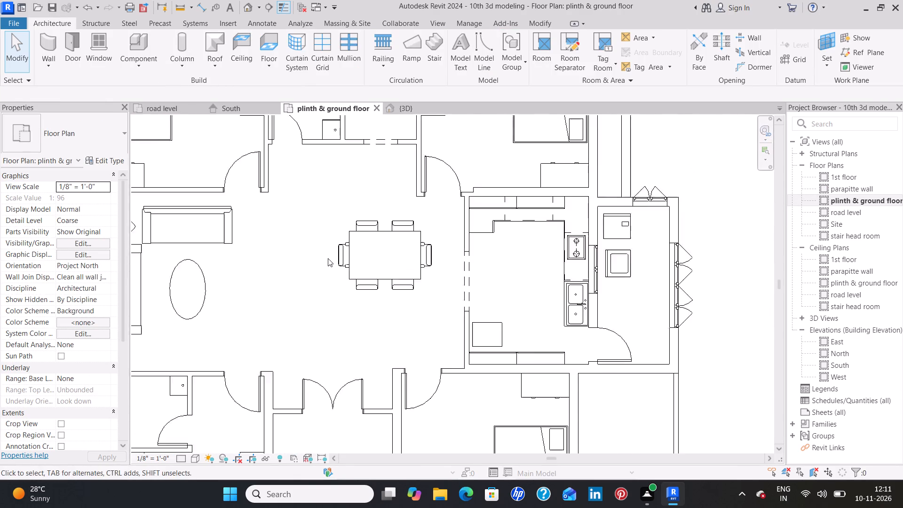
scroll(328, 258, down, 1)
middle_drag(305, 288, 298, 115)
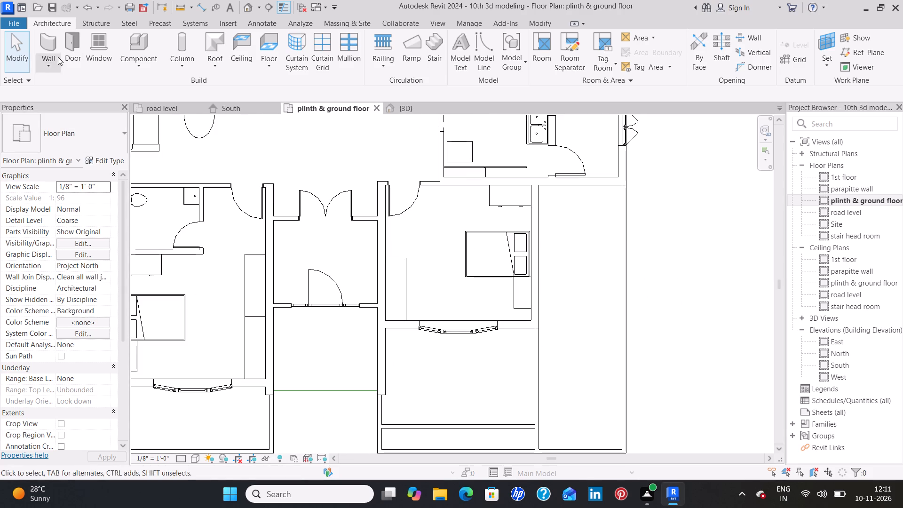
click(101, 43)
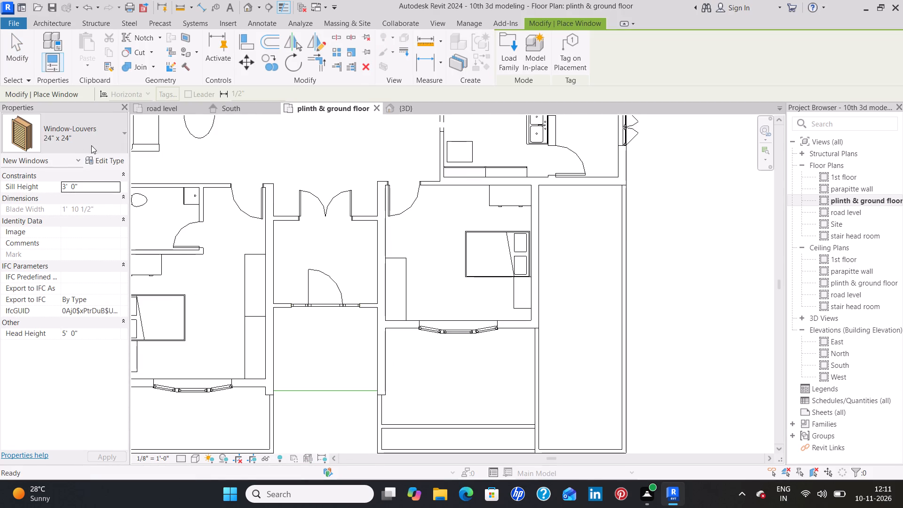
click(93, 145)
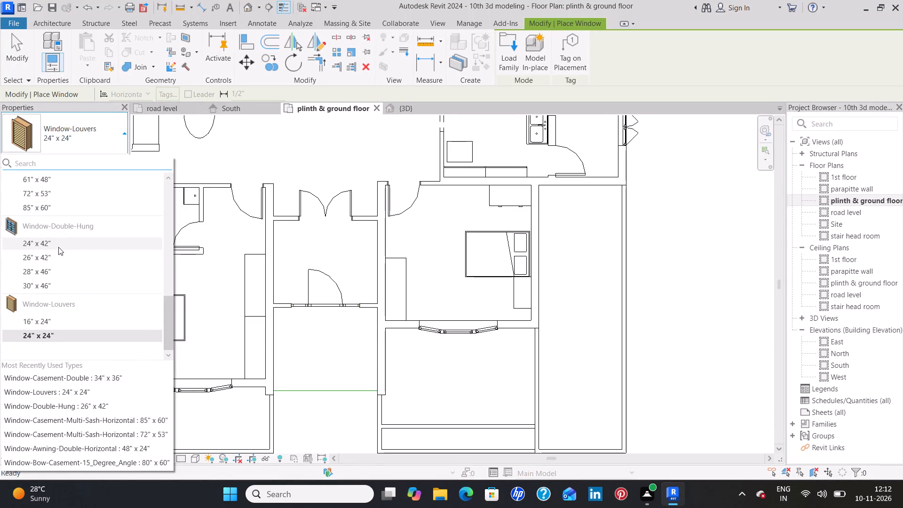
scroll(58, 247, down, 6)
scroll(65, 281, up, 2)
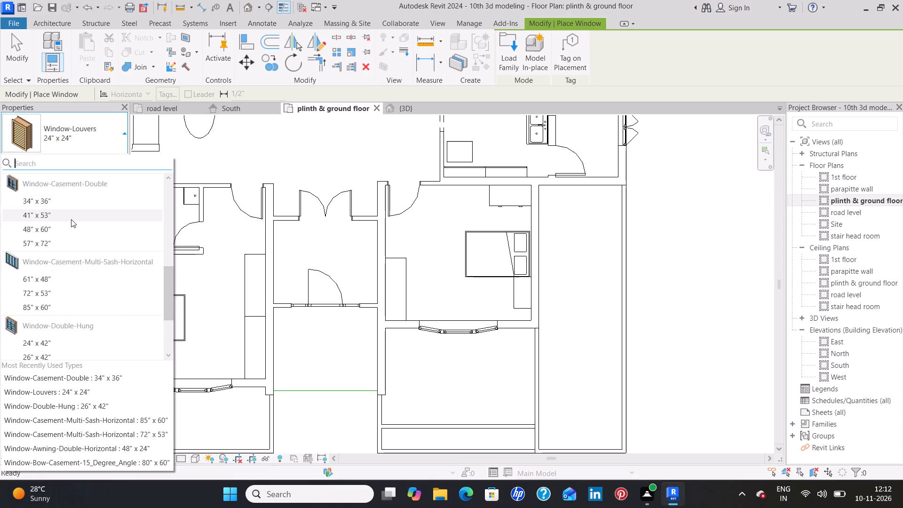
scroll(71, 219, up, 4)
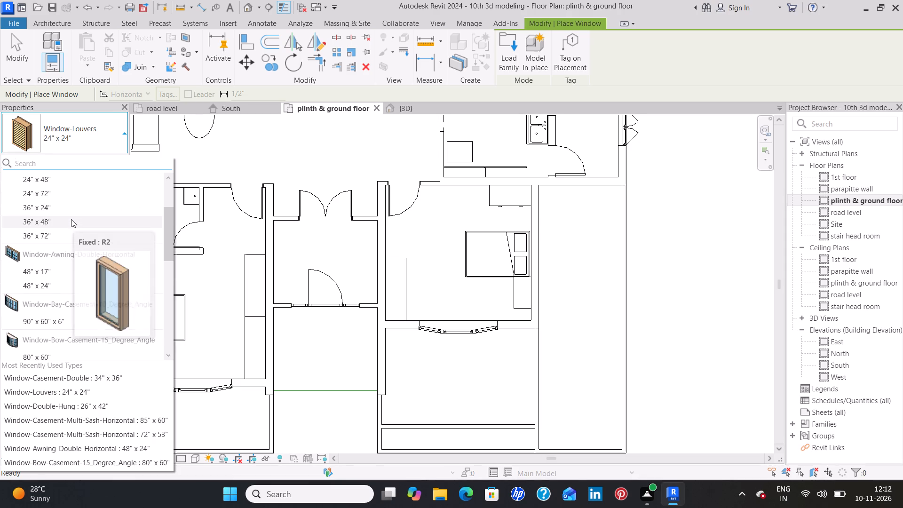
scroll(71, 219, up, 4)
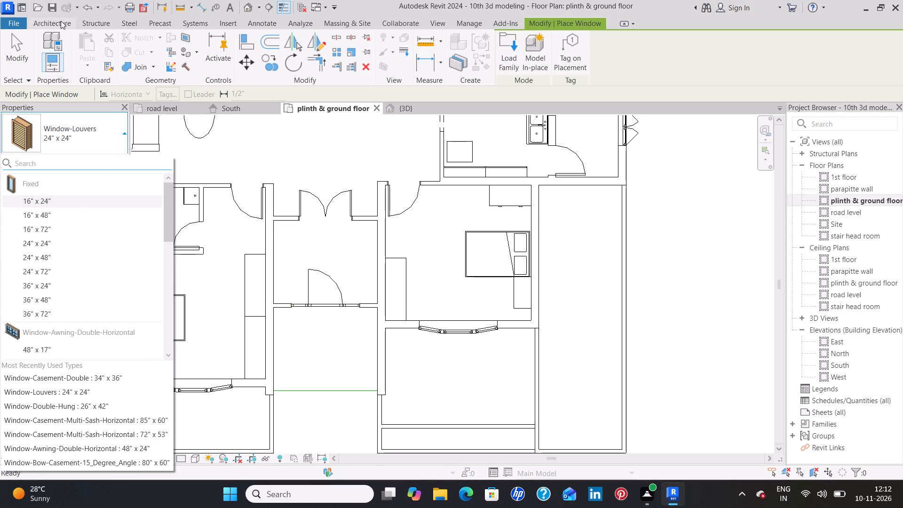
Load the Window-Awning-Single family from the US library's Windows folder with its 17" x 48" type.
click(510, 59)
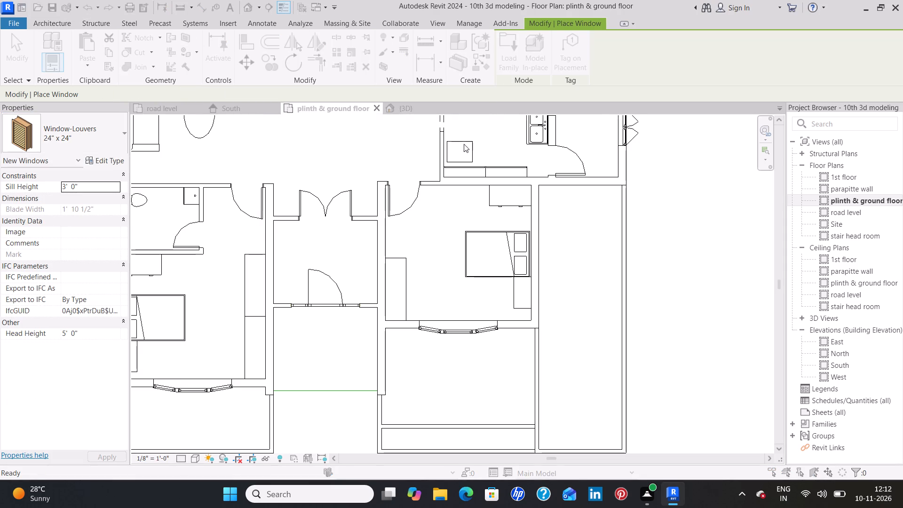
click(594, 127)
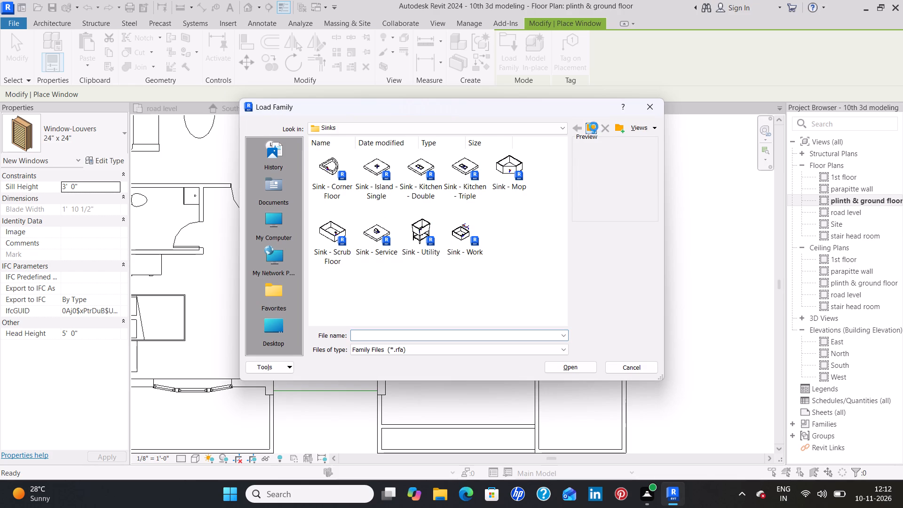
click(594, 127)
click(594, 127)
click(594, 127)
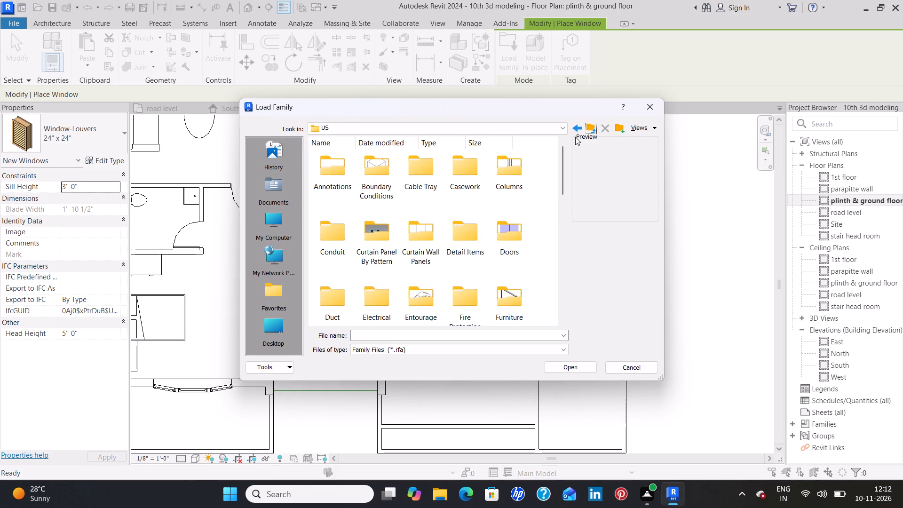
scroll(417, 260, down, 2)
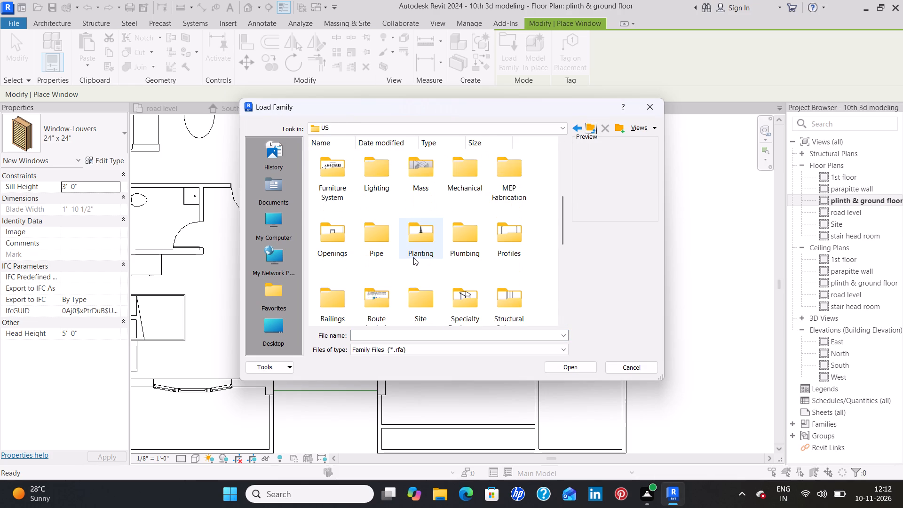
scroll(413, 257, down, 2)
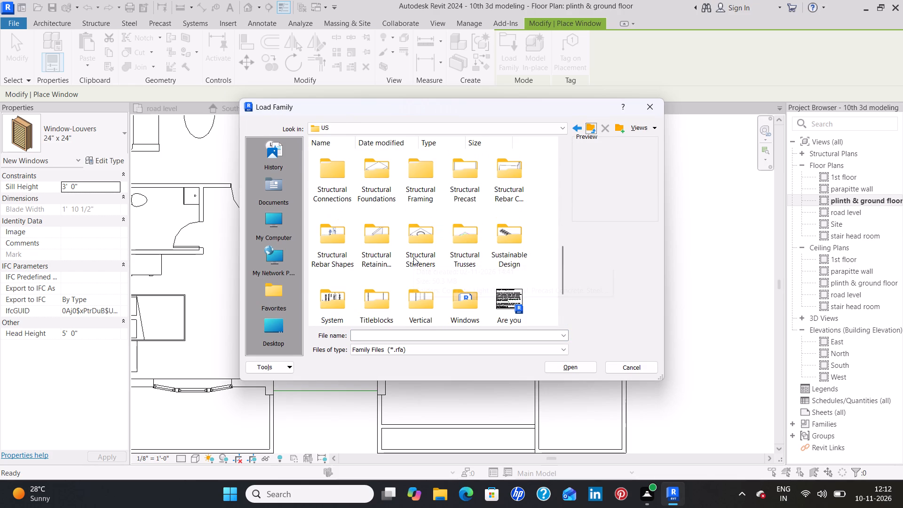
double_click(467, 310)
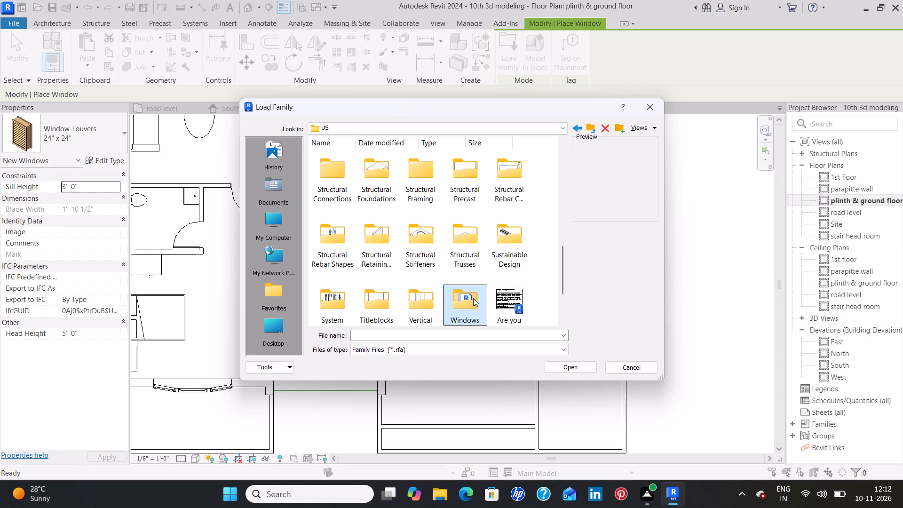
double_click(474, 298)
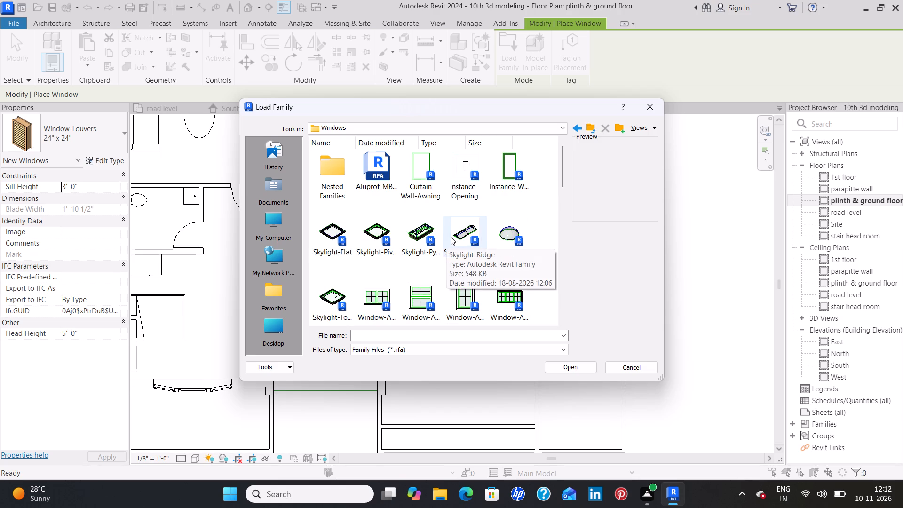
scroll(451, 237, down, 1)
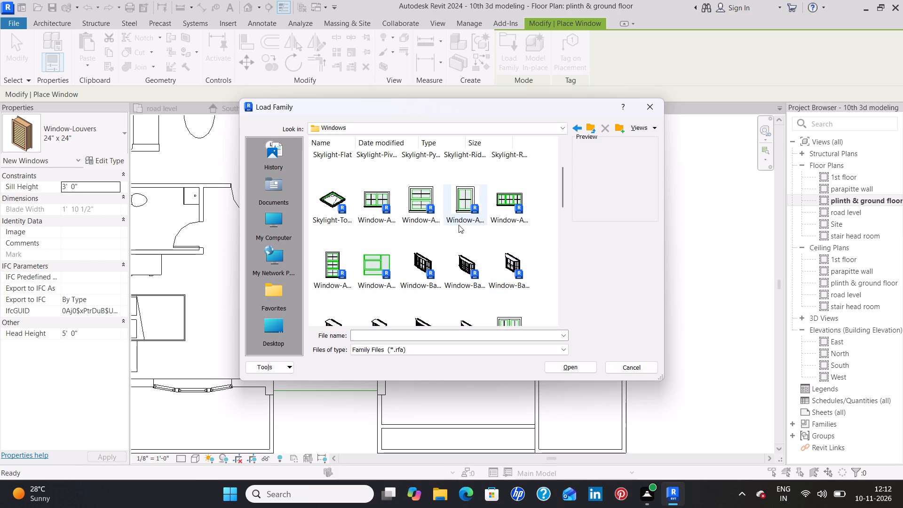
click(459, 220)
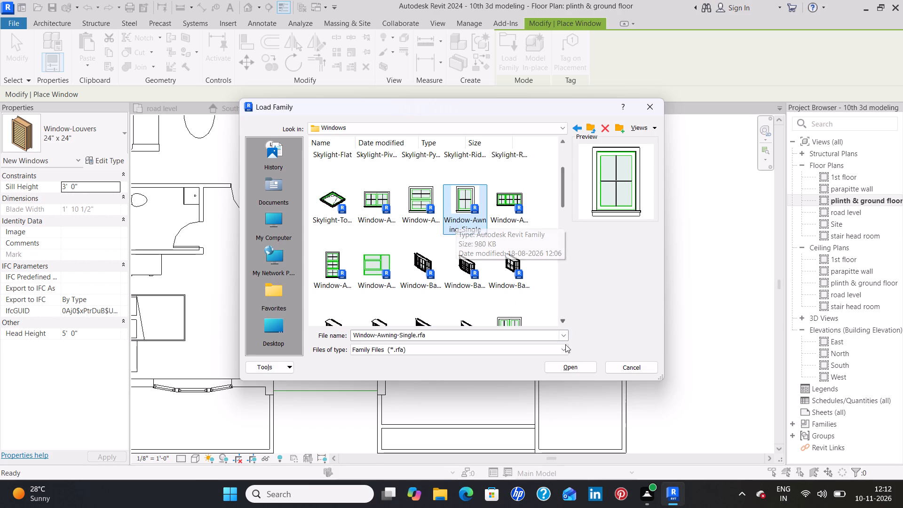
click(568, 366)
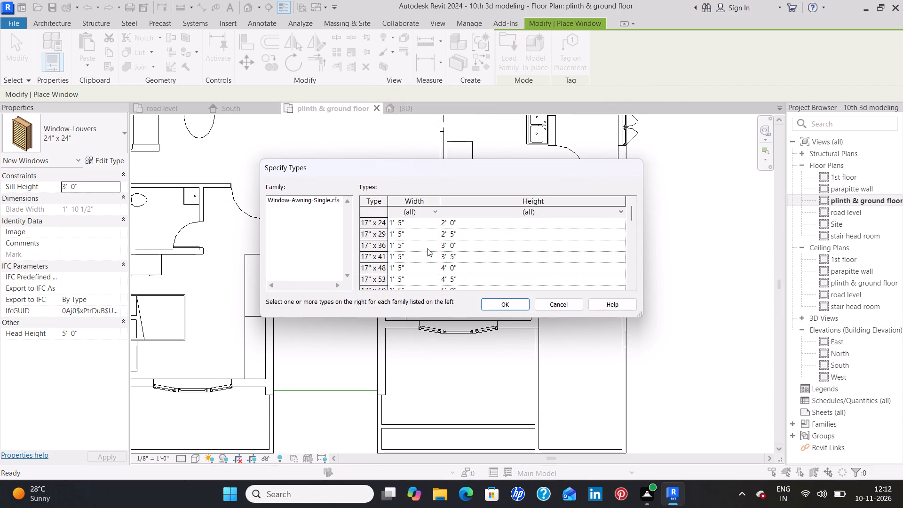
scroll(427, 248, down, 1)
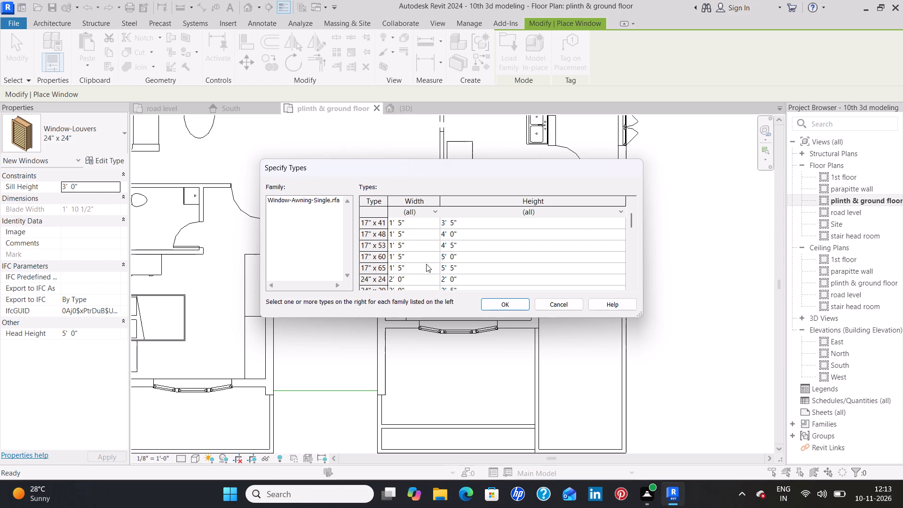
click(416, 232)
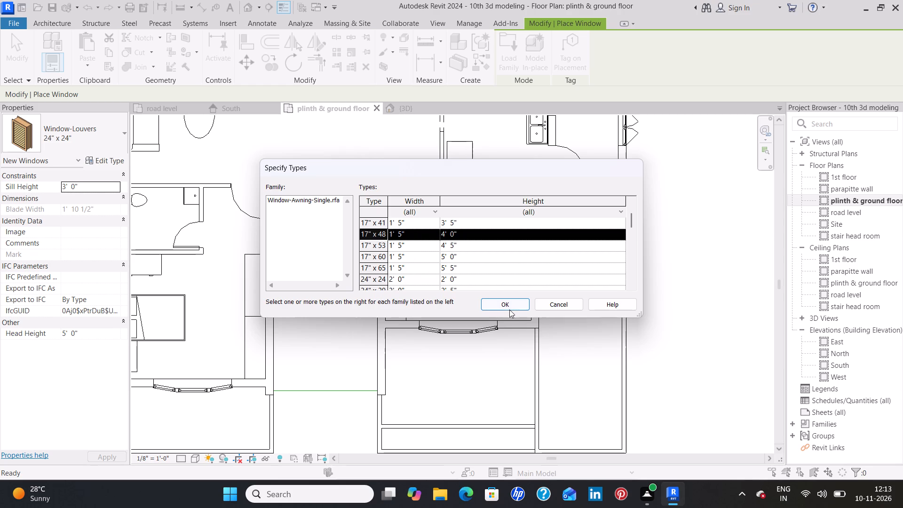
click(506, 302)
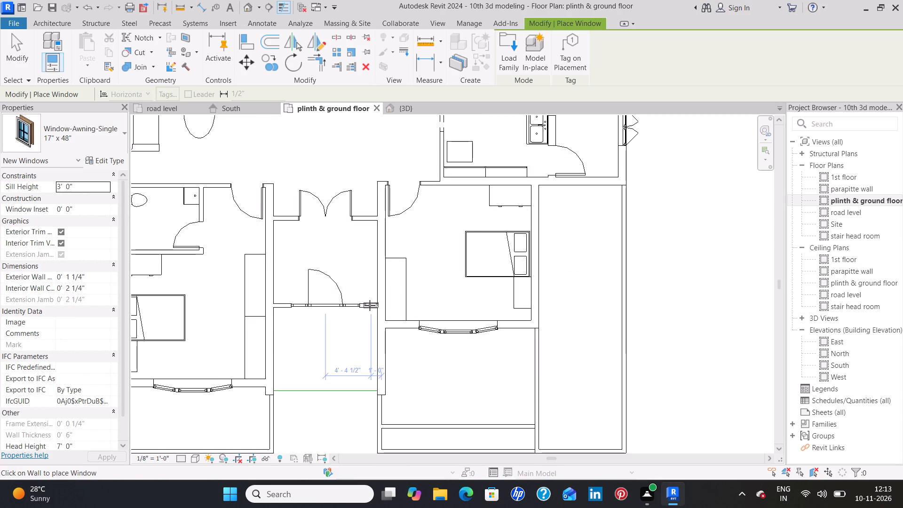
Place a 17" x 48" Window-Awning-Single on each side of the main entrance door, each about 1'-2" from the adjoining side wall.
scroll(369, 306, up, 5)
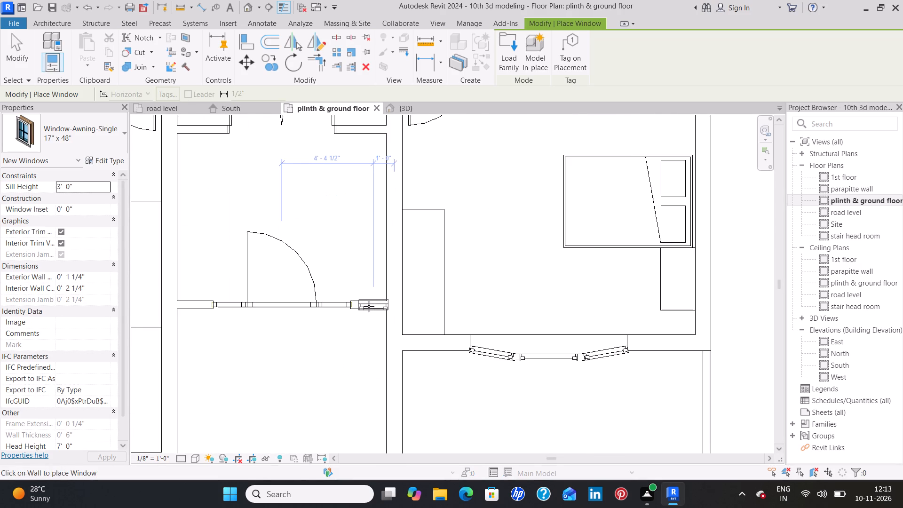
scroll(369, 306, up, 3)
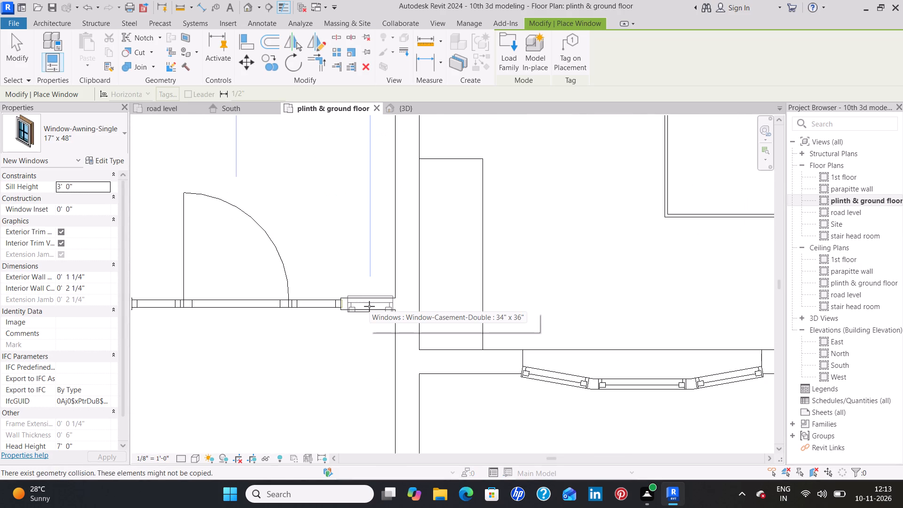
click(369, 306)
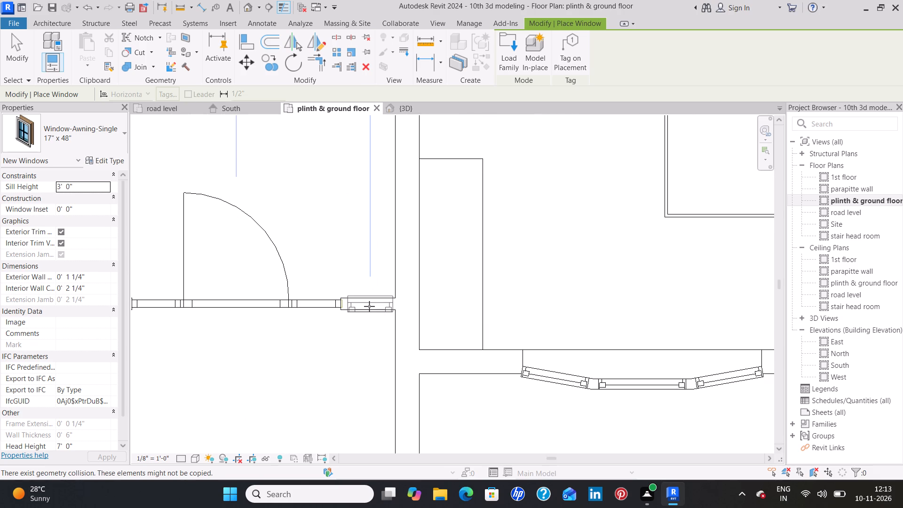
middle_drag(287, 348, 543, 308)
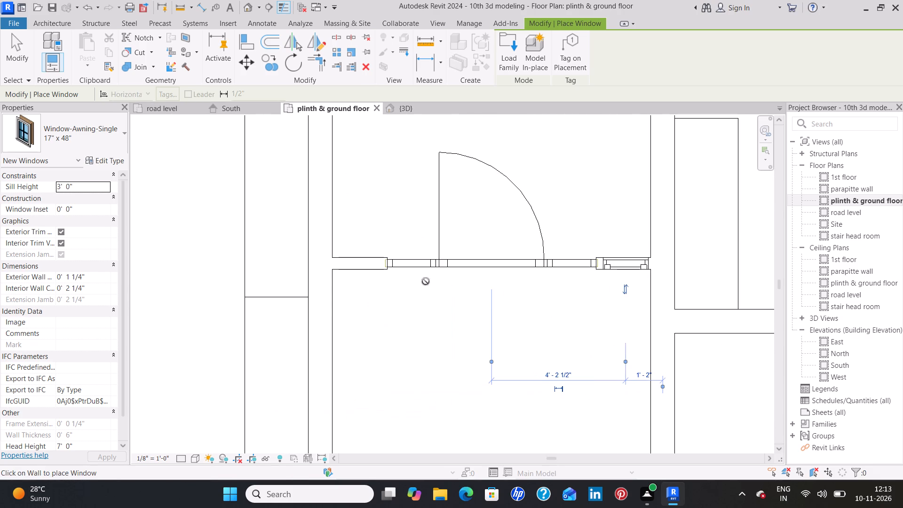
click(356, 260)
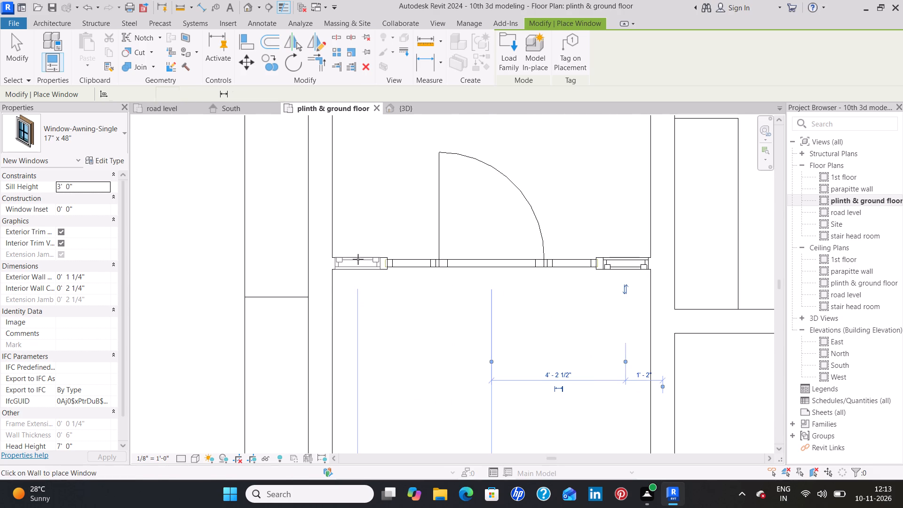
Place the same awning windows beside the foyer's double doors, about 1'-7" from the west wall and 1'-6" from the east wall.
middle_drag(386, 187, 375, 290)
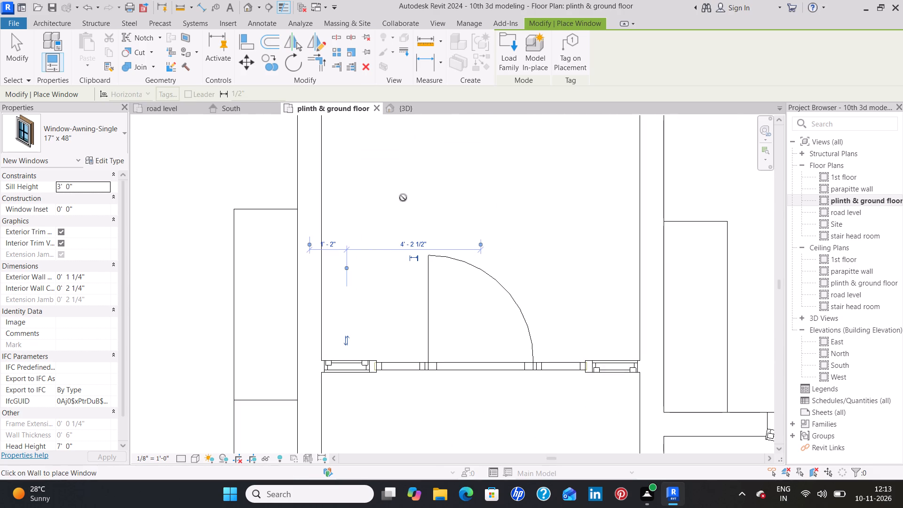
middle_drag(413, 174, 422, 314)
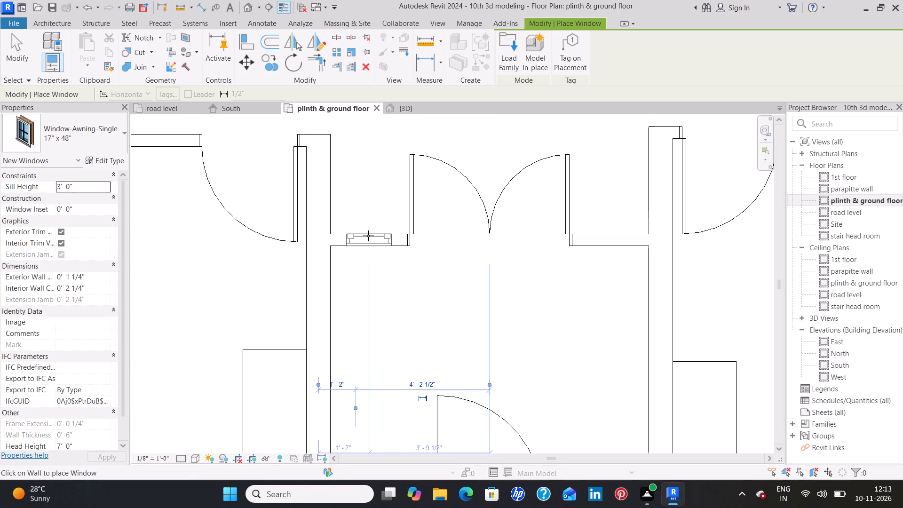
click(368, 236)
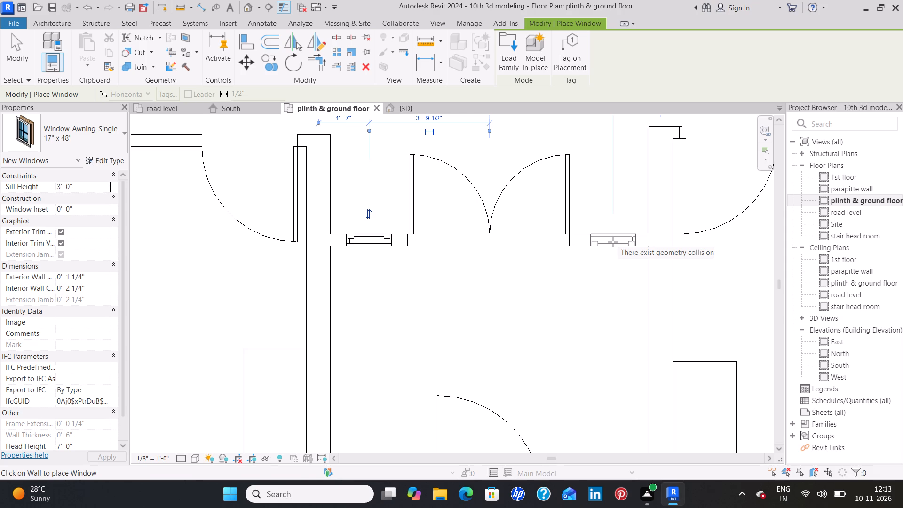
click(613, 242)
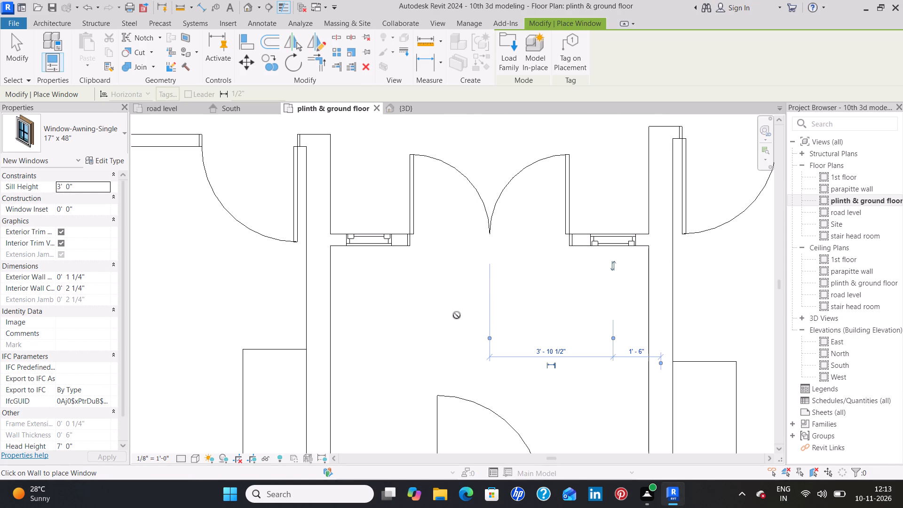
key(Escape)
key(Escape)
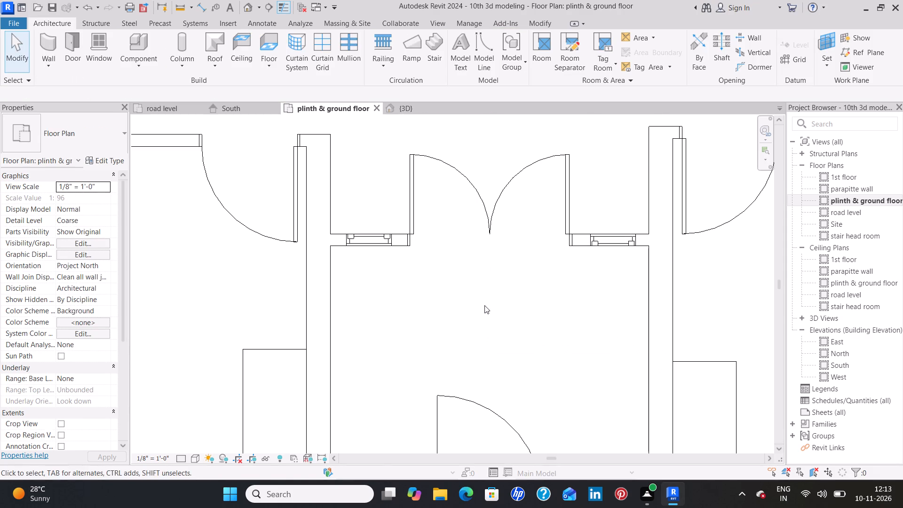
Examine the entrance windows and the front facade in the 3D model's front view.
scroll(484, 305, down, 6)
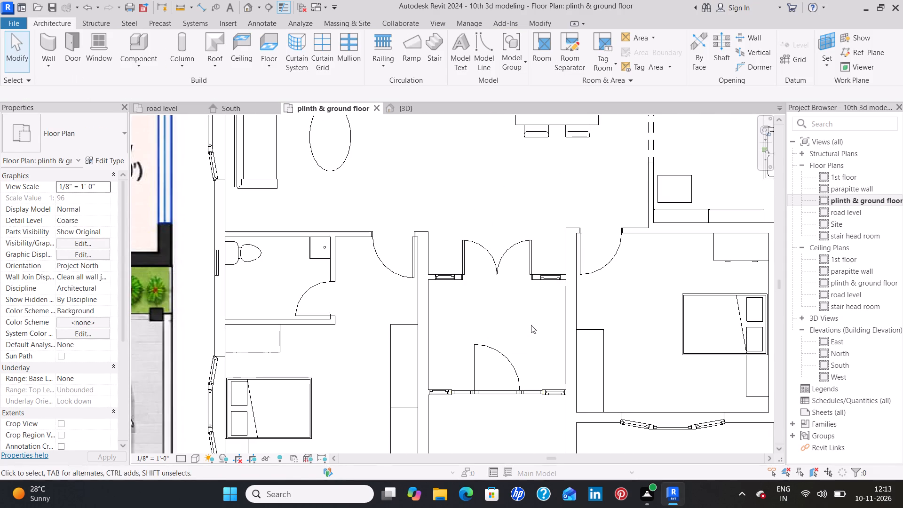
middle_drag(526, 312, 521, 293)
click(417, 108)
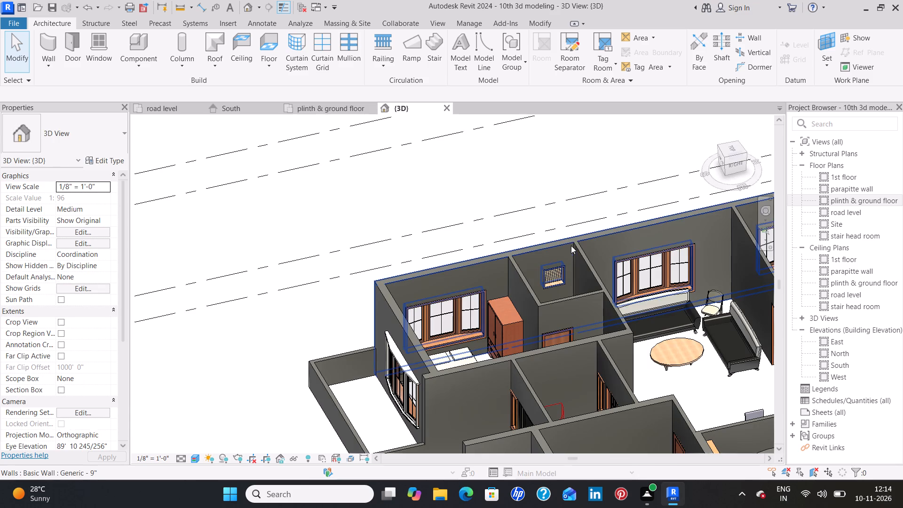
click(737, 166)
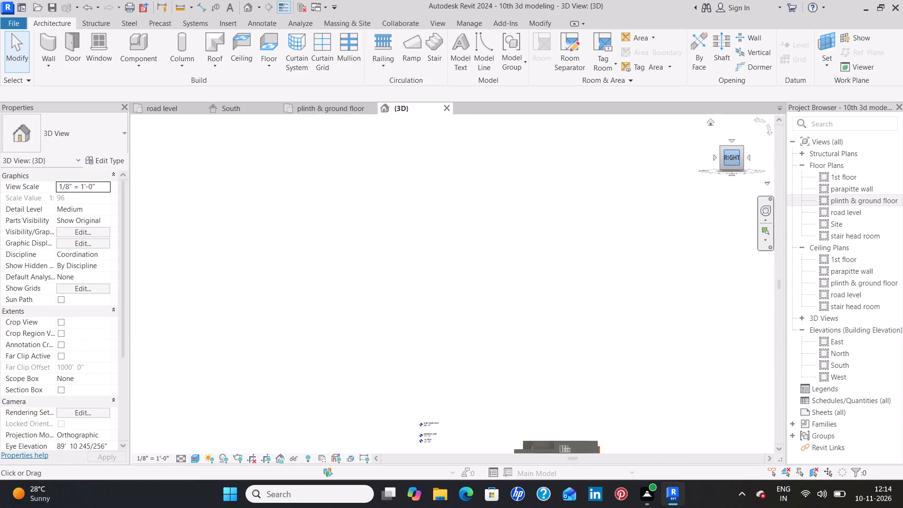
click(714, 157)
scroll(374, 311, up, 2)
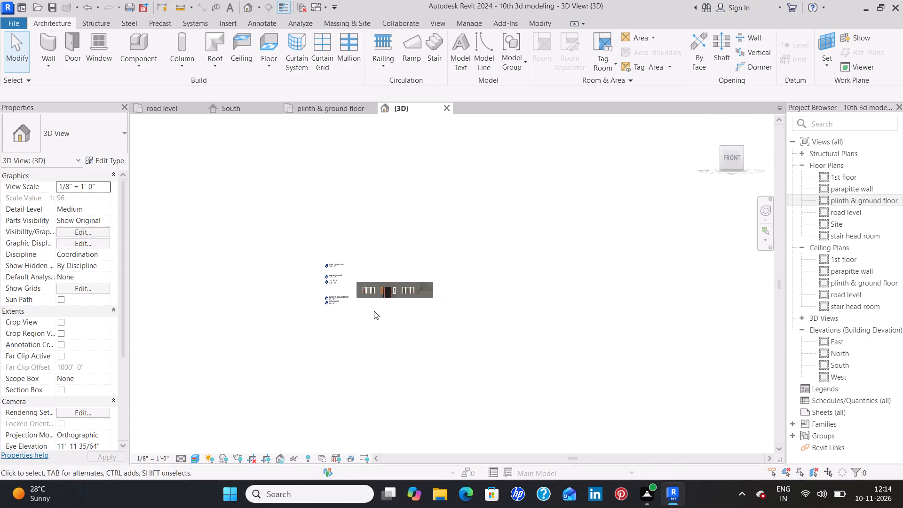
scroll(374, 311, up, 9)
middle_drag(448, 249, 444, 297)
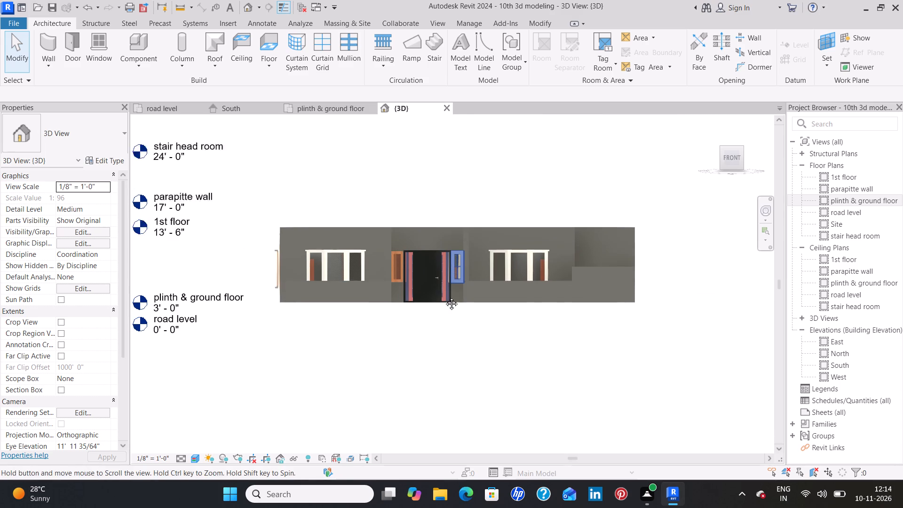
middle_drag(444, 297, 440, 305)
scroll(450, 296, up, 6)
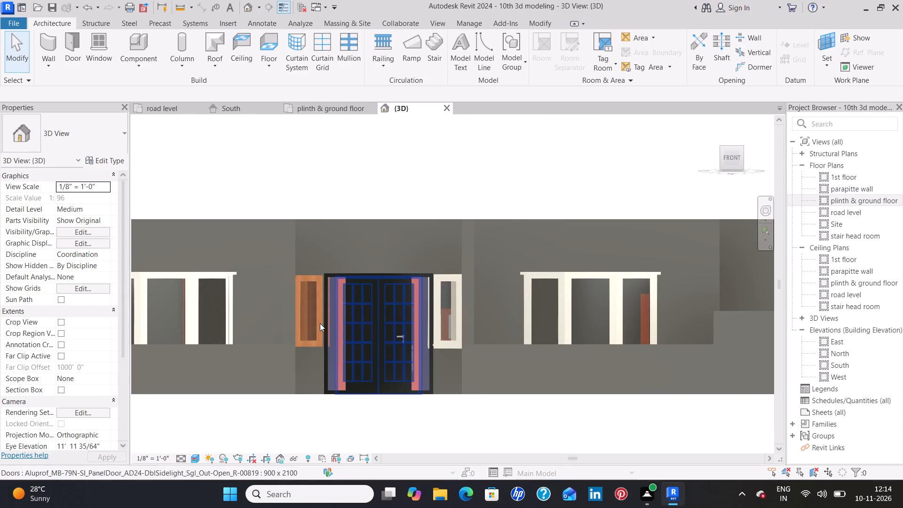
scroll(444, 301, up, 6)
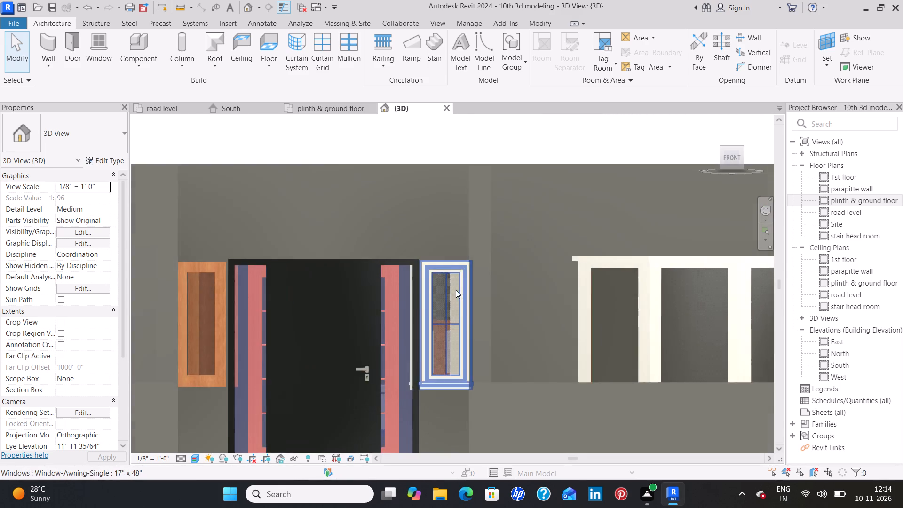
scroll(435, 316, up, 4)
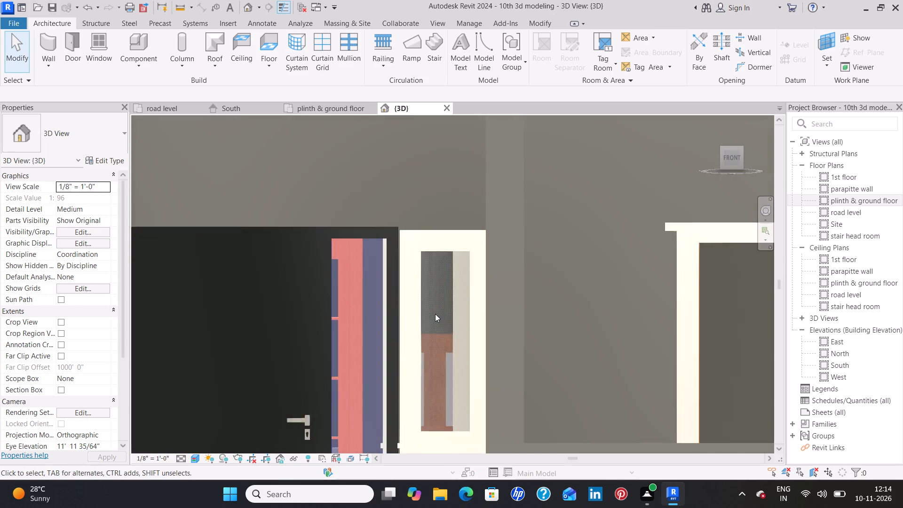
scroll(435, 314, up, 7)
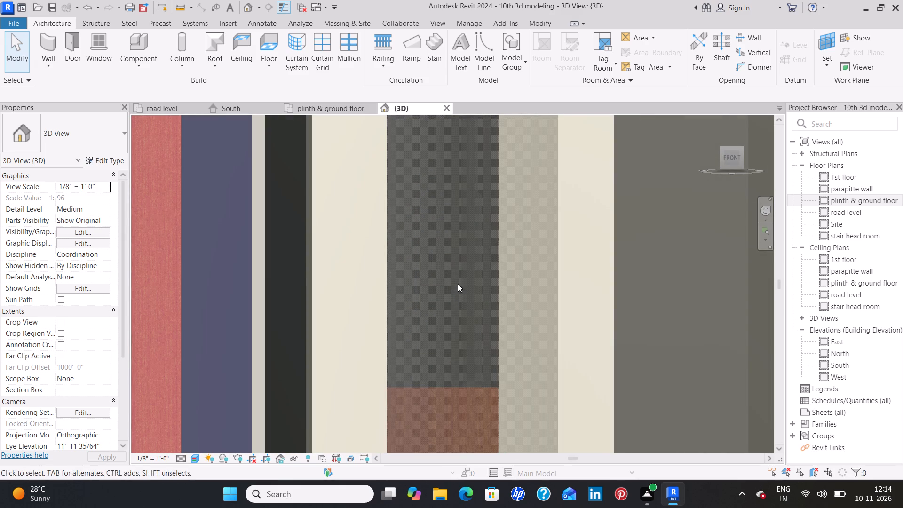
scroll(458, 284, down, 16)
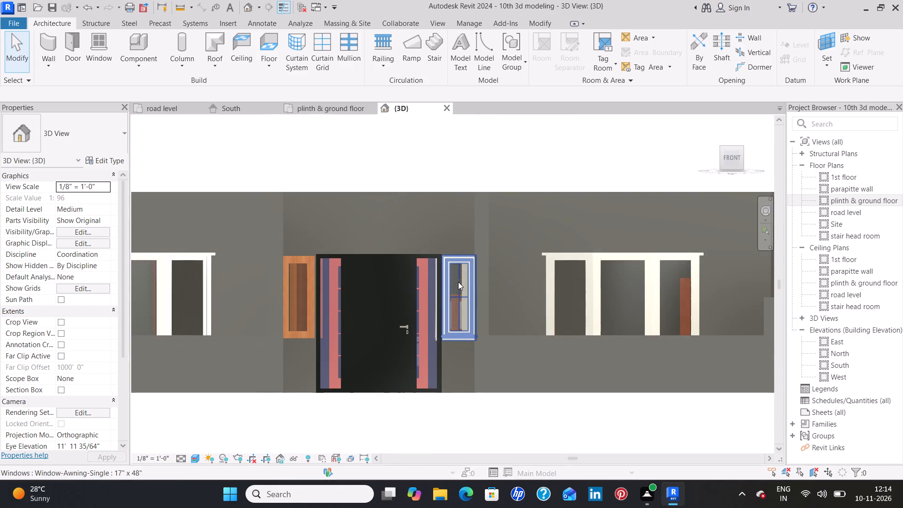
scroll(458, 280, down, 4)
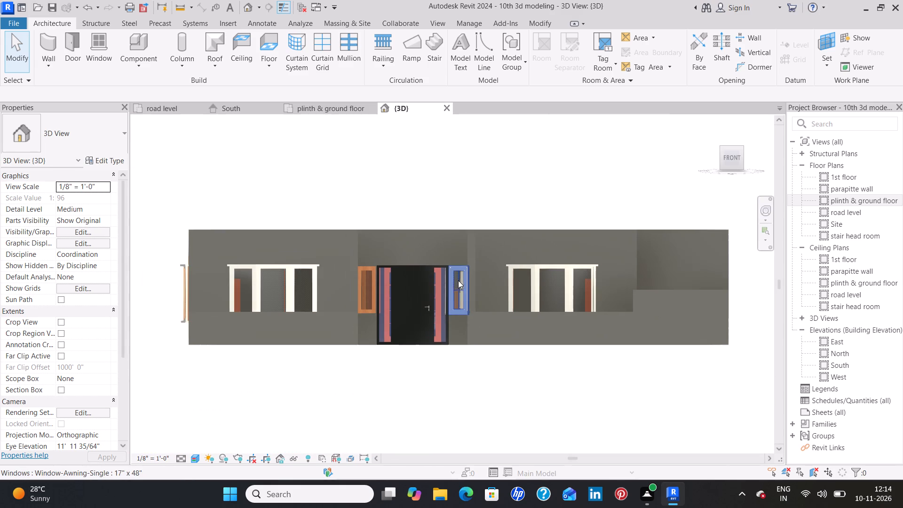
scroll(528, 245, down, 2)
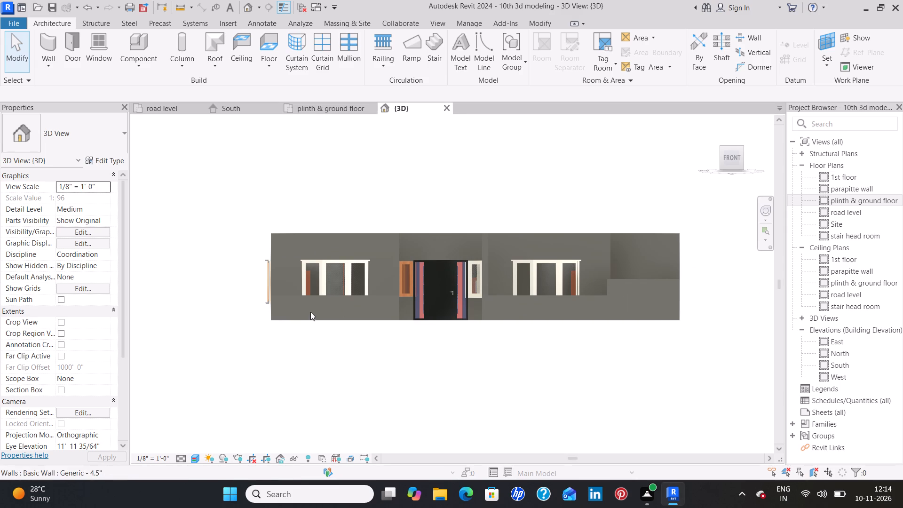
middle_drag(312, 310, 418, 308)
scroll(386, 302, up, 6)
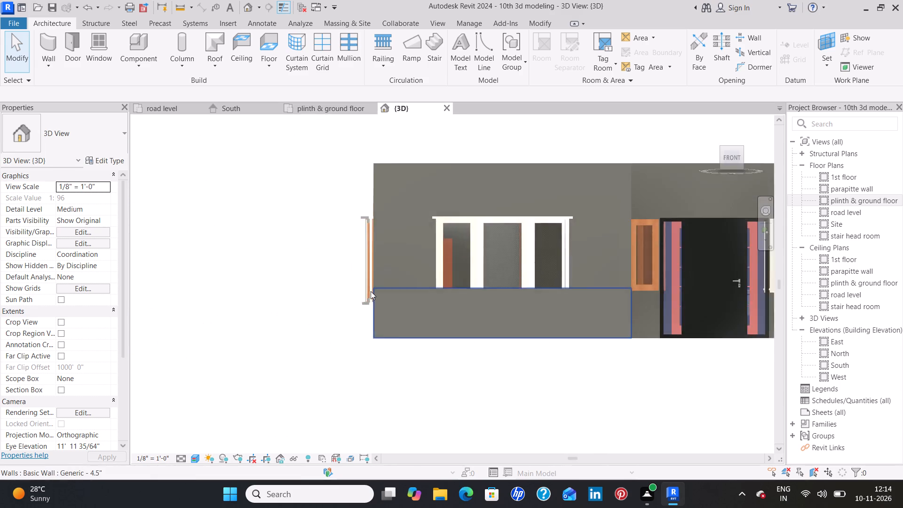
scroll(371, 291, up, 1)
scroll(371, 288, down, 10)
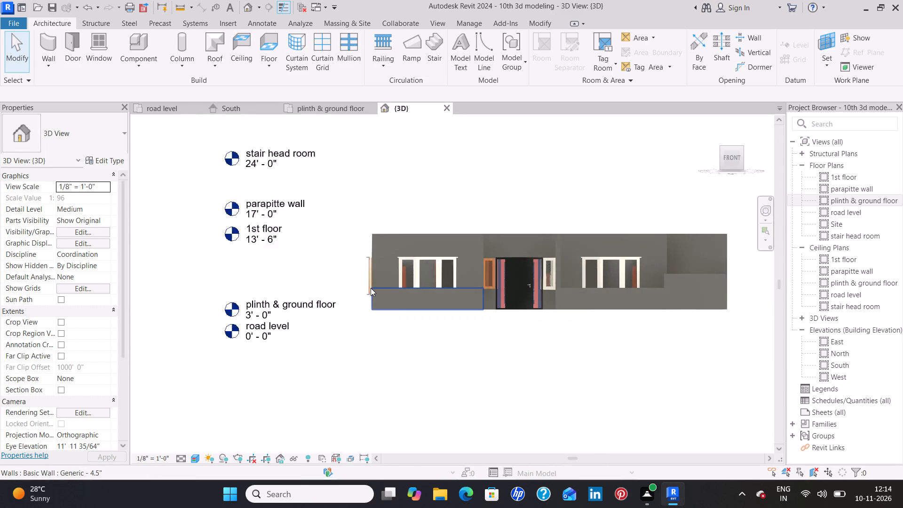
scroll(371, 288, down, 1)
middle_drag(514, 228, 486, 261)
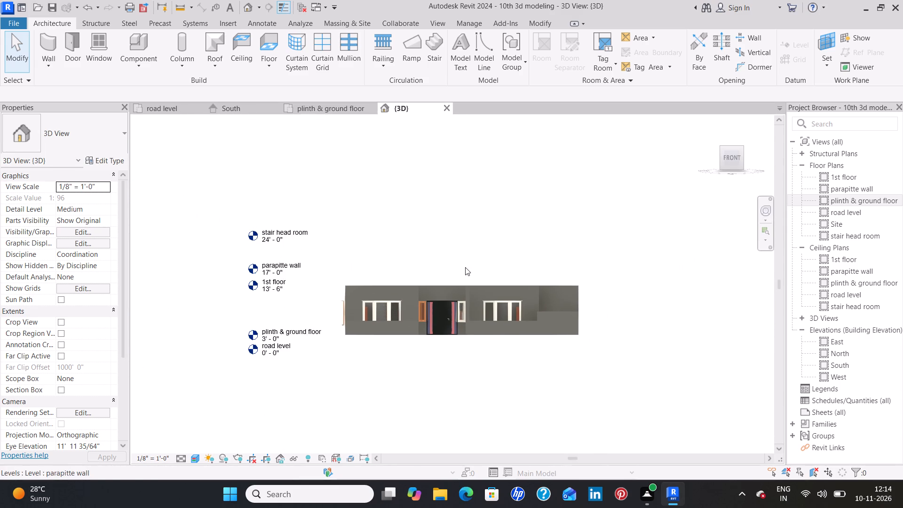
Set the low walls of both front planters and the planter beside Bedroom 2 to base constraint road level and unconnected height 5'.
click(335, 114)
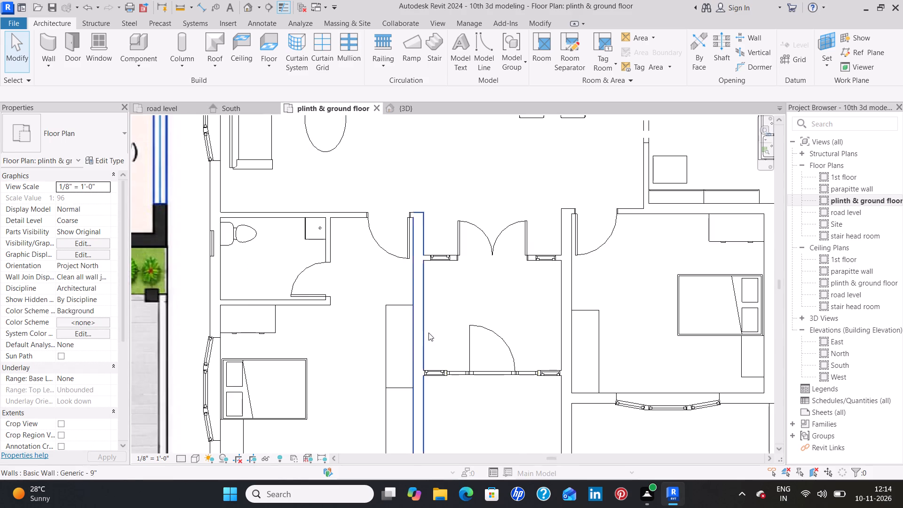
scroll(428, 333, down, 3)
middle_drag(489, 319, 491, 279)
middle_drag(486, 356, 470, 239)
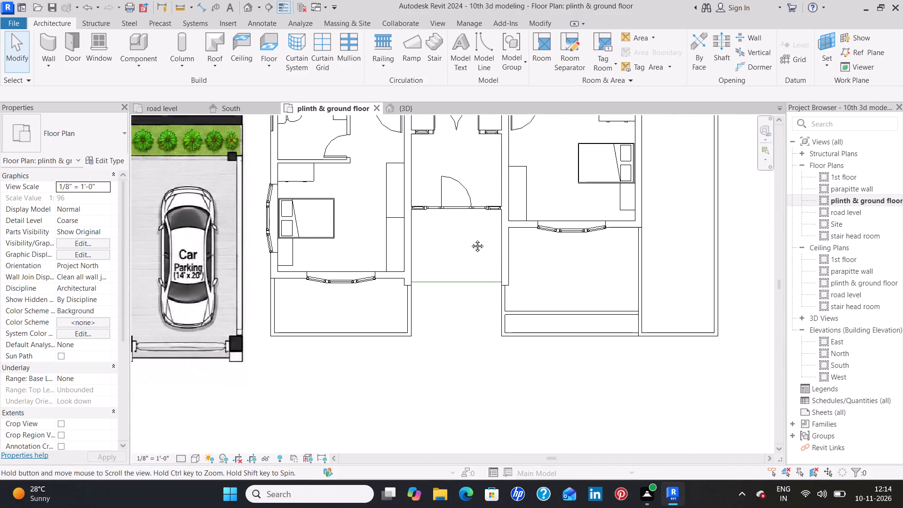
middle_drag(470, 239, 470, 238)
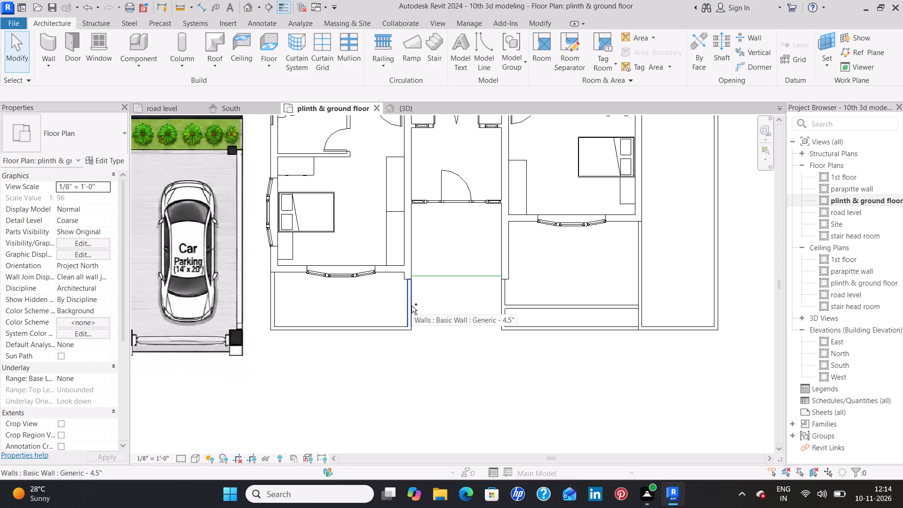
ctrl+click(412, 306)
ctrl+click(391, 327)
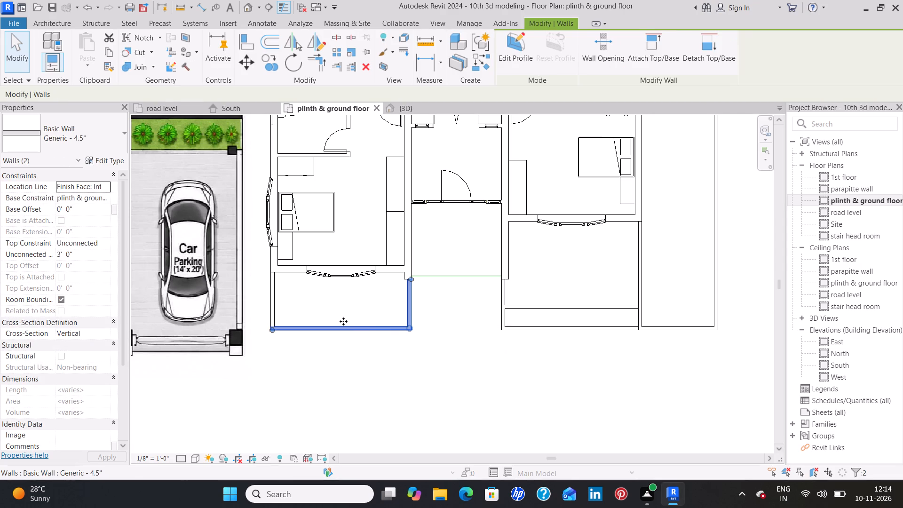
ctrl+click(271, 295)
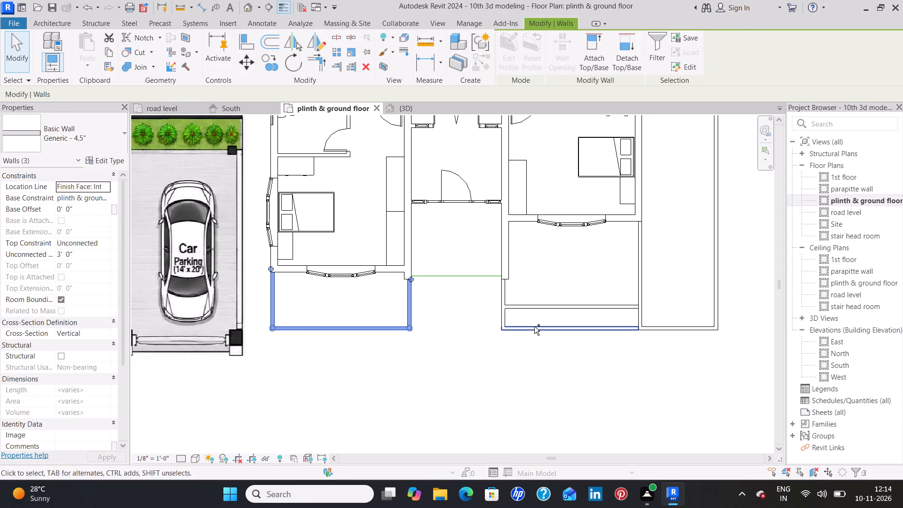
ctrl+click(534, 326)
ctrl+click(546, 306)
ctrl+click(503, 290)
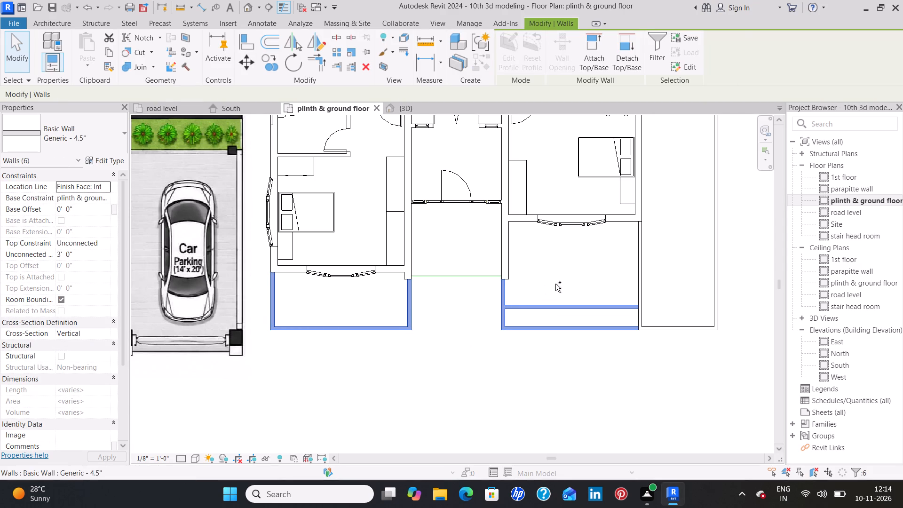
middle_drag(701, 261, 659, 342)
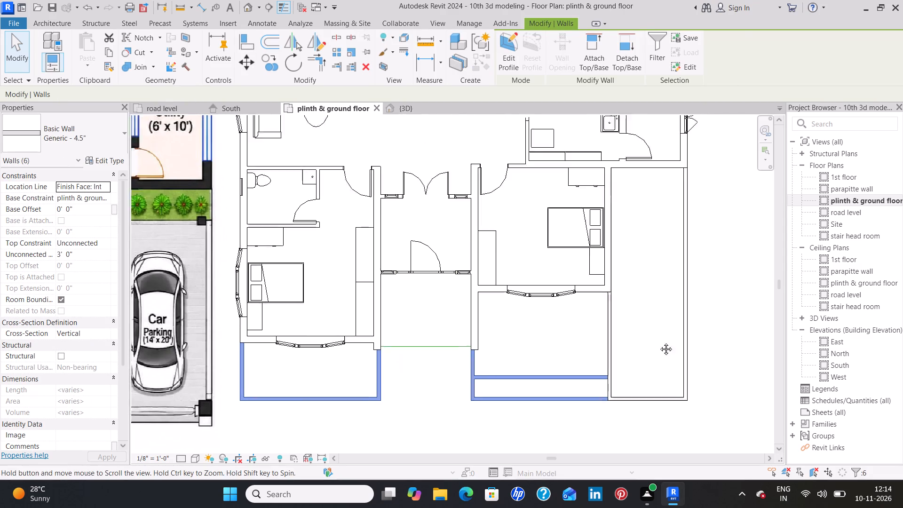
middle_drag(659, 342, 646, 350)
scroll(635, 308, down, 3)
middle_drag(672, 215, 682, 326)
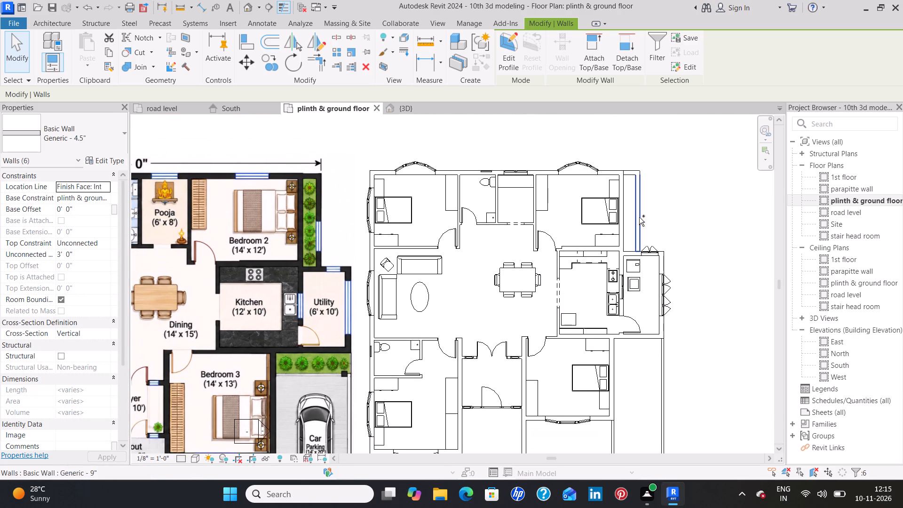
ctrl+drag(634, 209, 634, 204)
ctrl+click(633, 174)
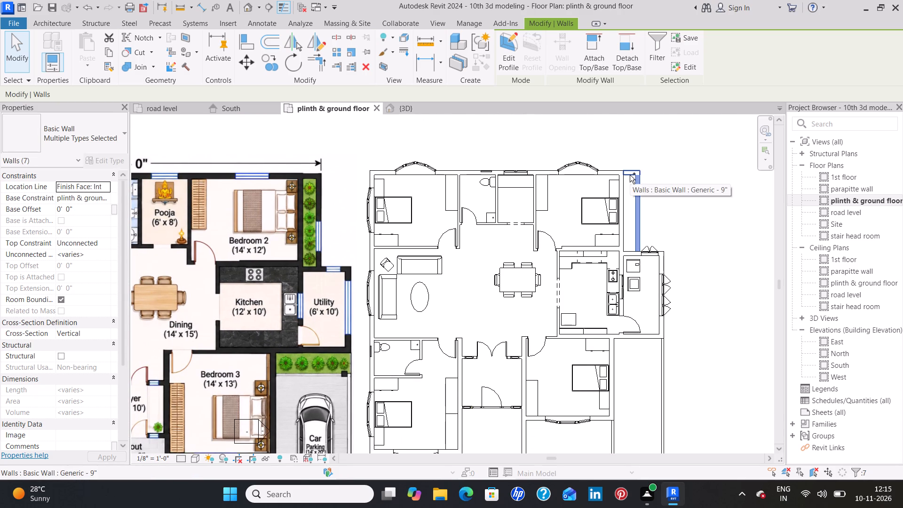
ctrl+click(630, 175)
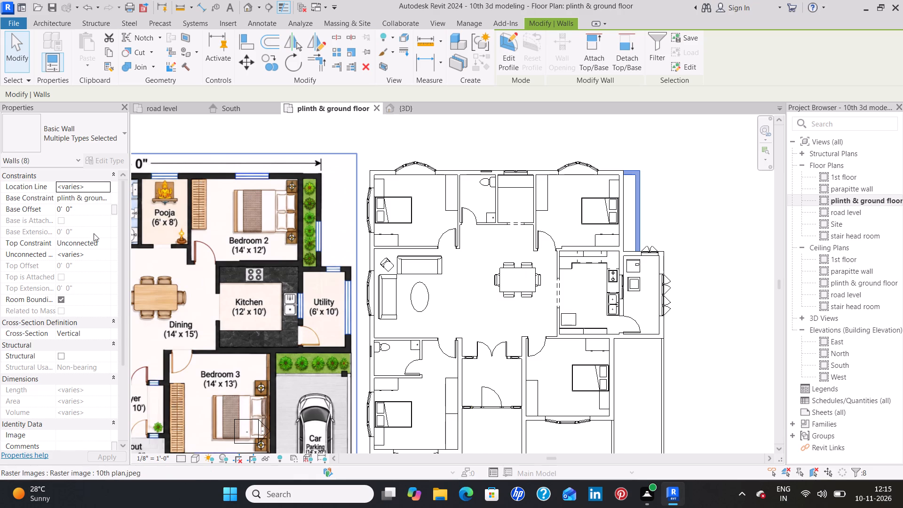
click(106, 198)
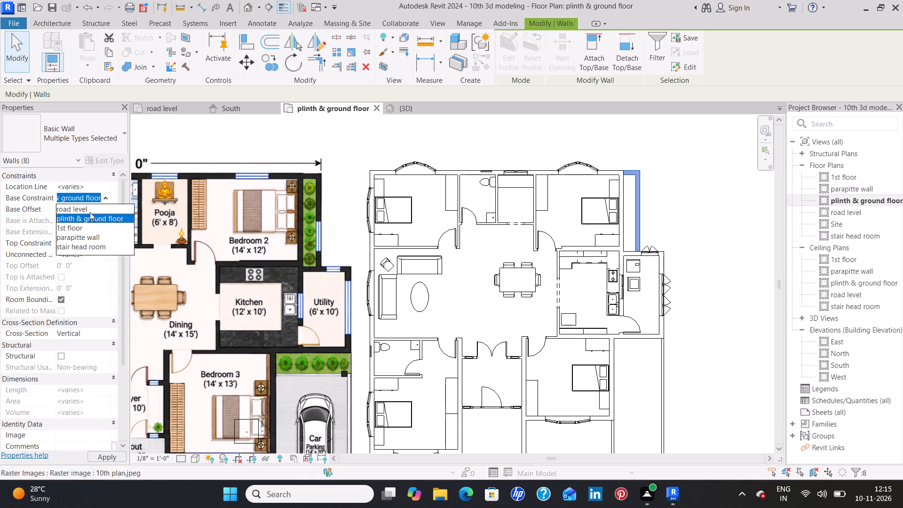
click(90, 210)
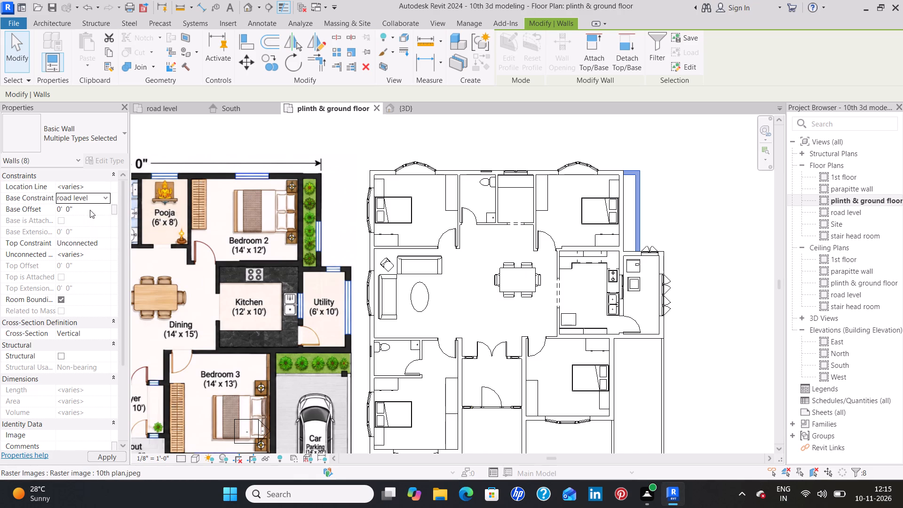
click(94, 255)
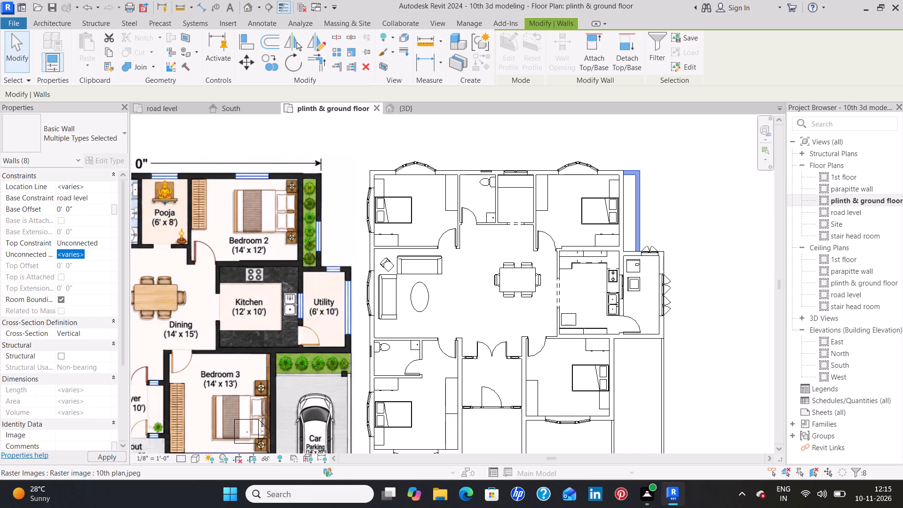
key(BackSpace)
key(5)
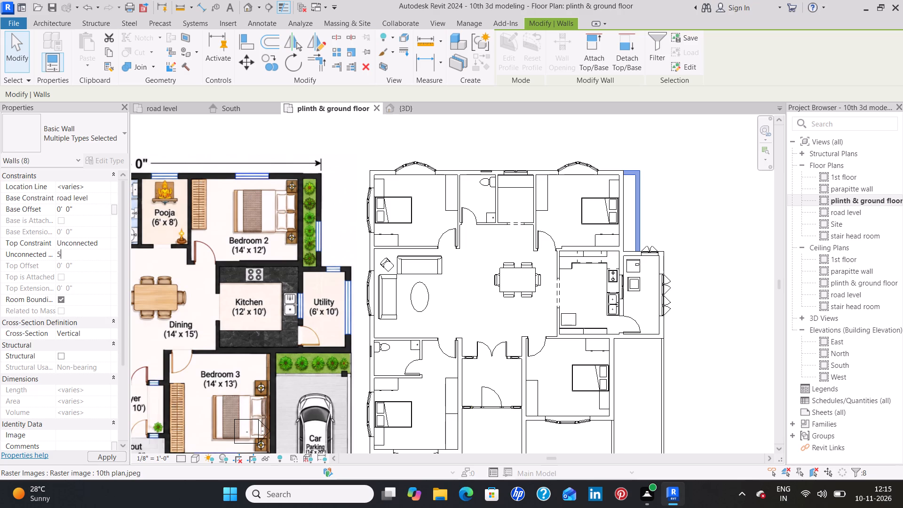
key(apostrophe)
key(Return)
click(119, 457)
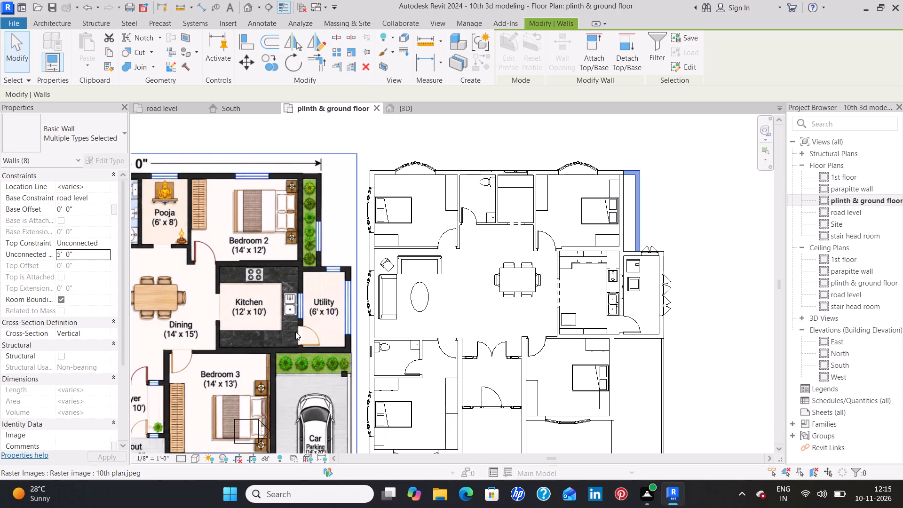
click(335, 231)
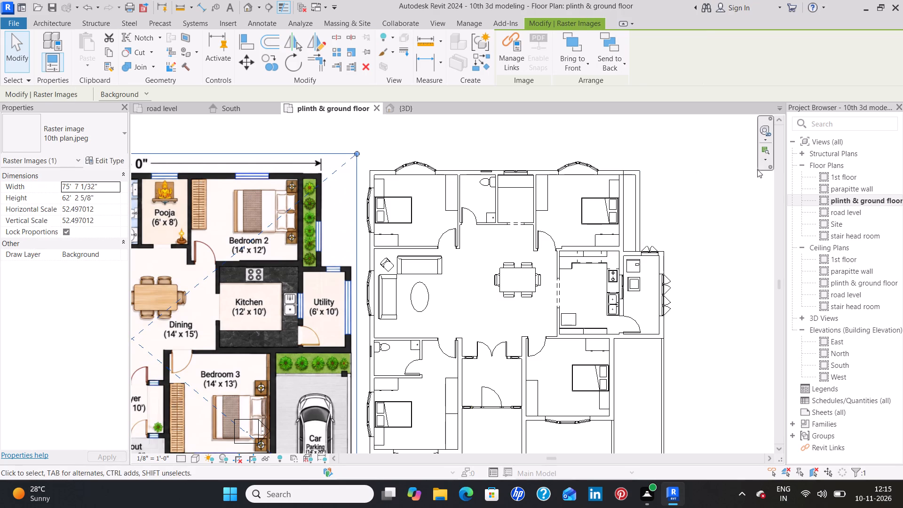
click(715, 215)
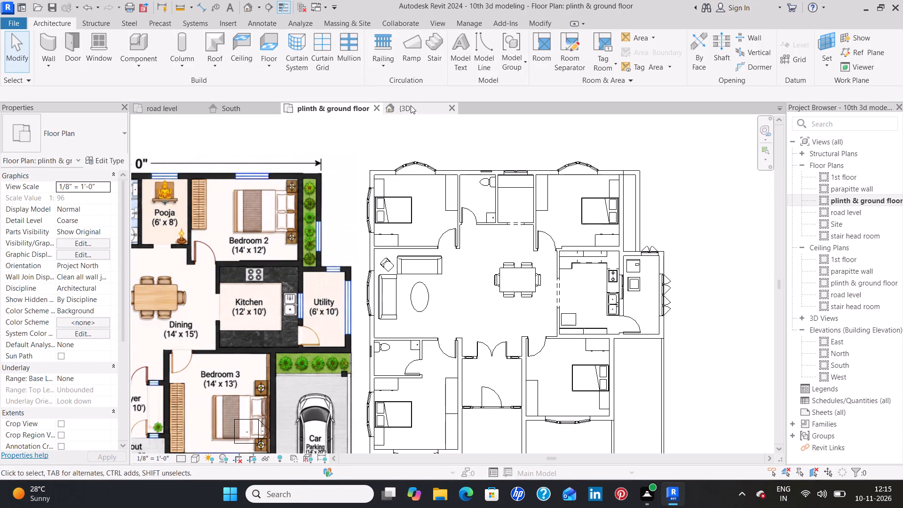
Set the three low walls around the car parking area to unconnected height 8' and base constraint road level.
click(412, 108)
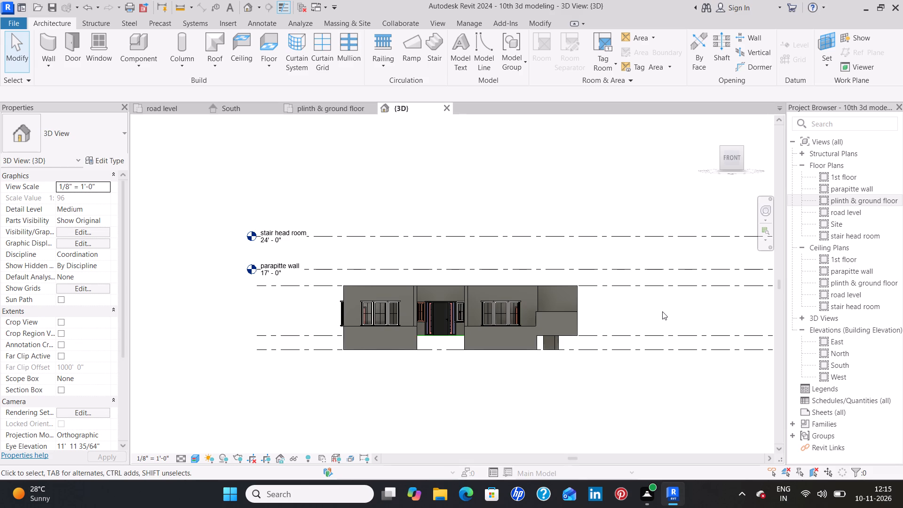
scroll(658, 310, down, 1)
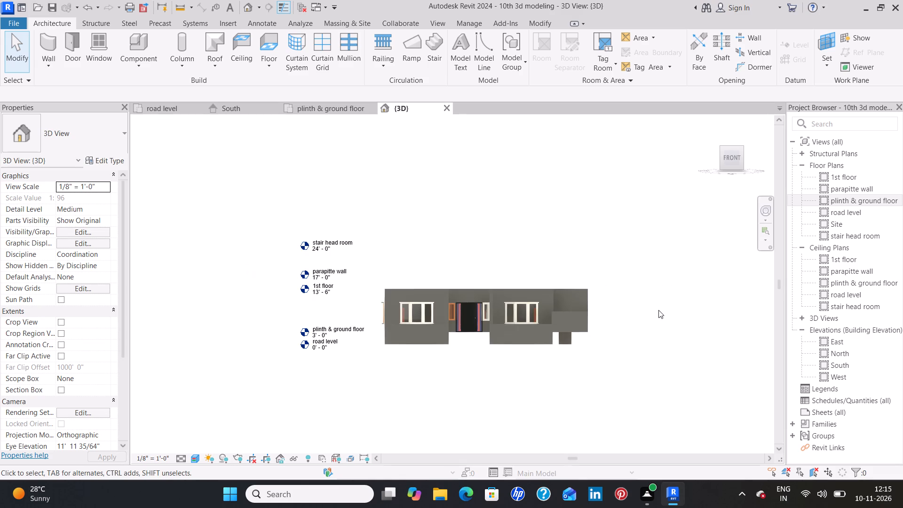
scroll(645, 310, up, 6)
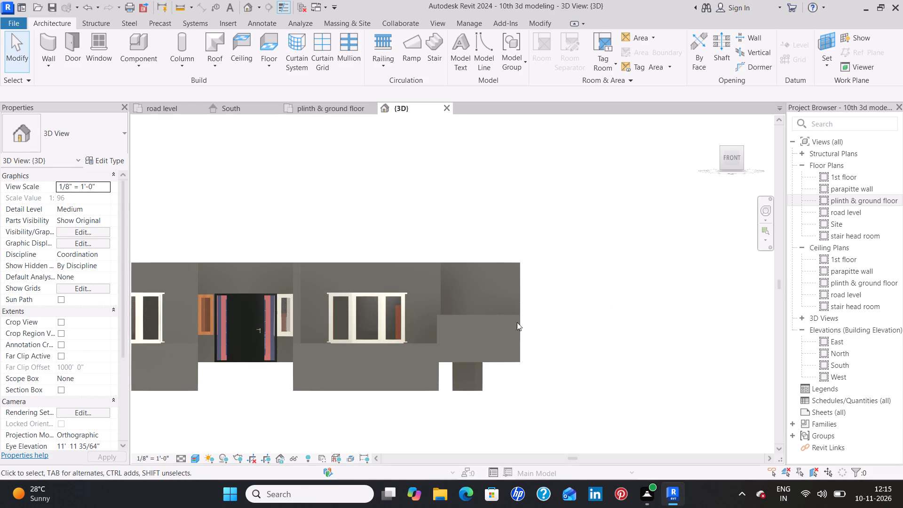
click(330, 111)
middle_drag(659, 364, 640, 304)
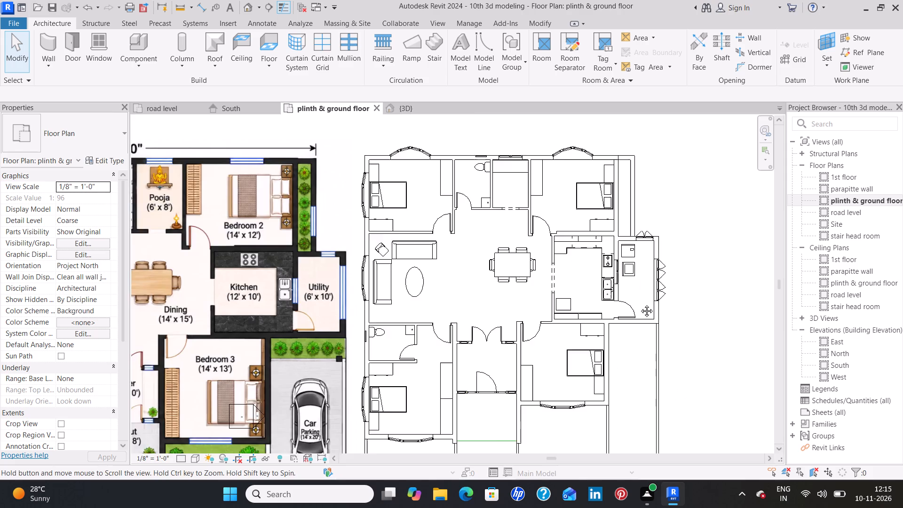
middle_drag(640, 304, 603, 219)
click(604, 277)
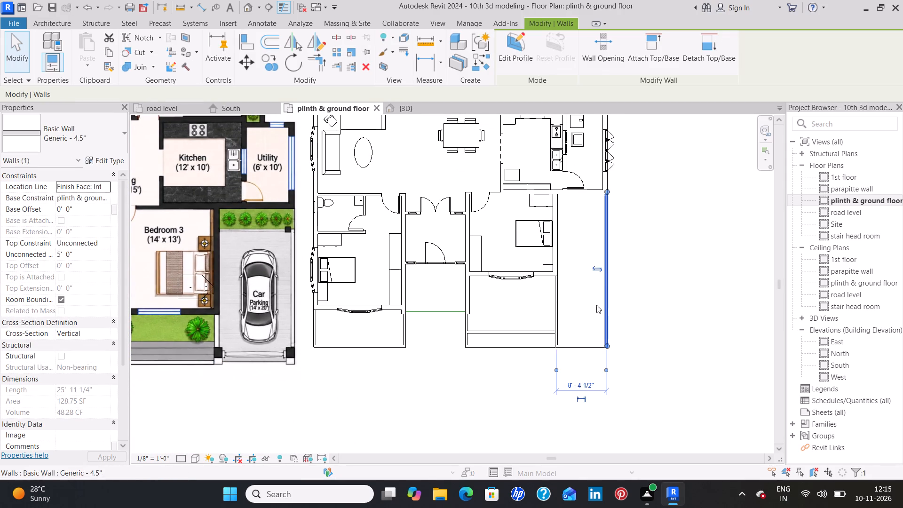
ctrl+click(588, 349)
ctrl+click(558, 315)
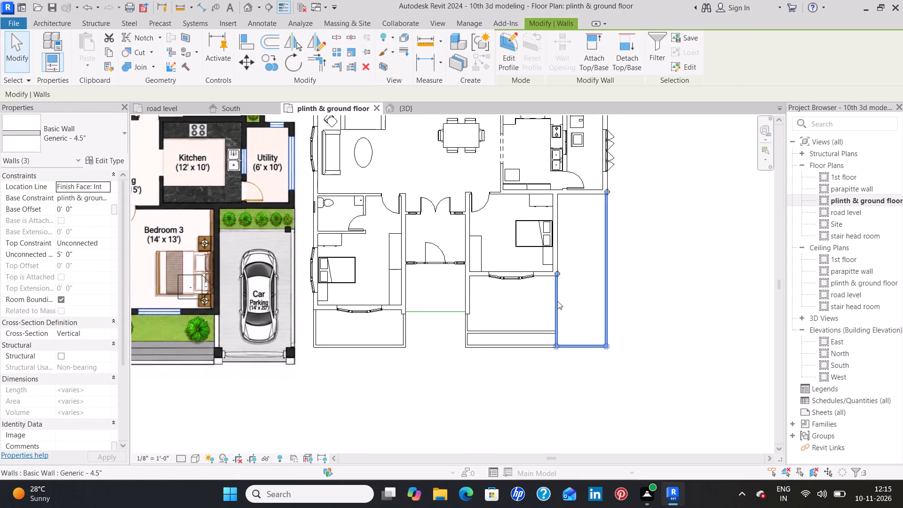
click(76, 251)
key(BackSpace)
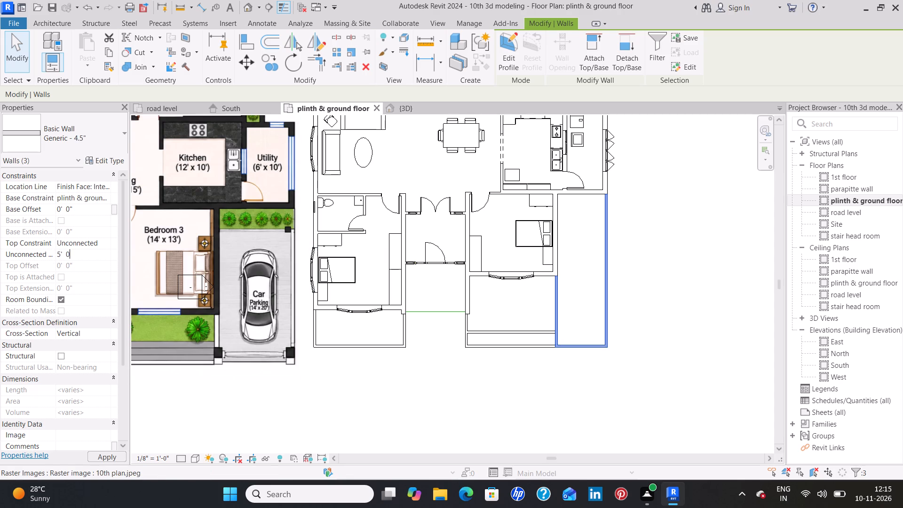
key(BackSpace)
key(BackSpace)
key(BackSpace)
key(BackSpace)
key(BackSpace)
text(8')
key(Return)
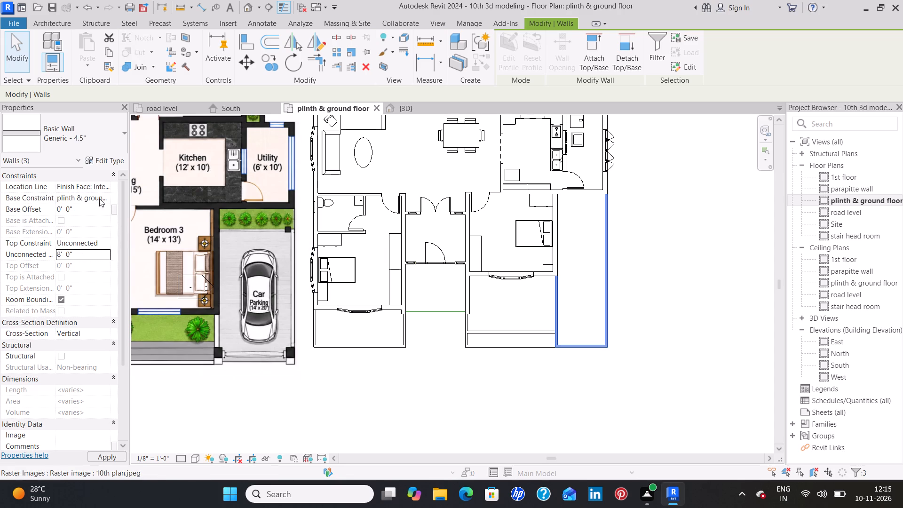
click(104, 199)
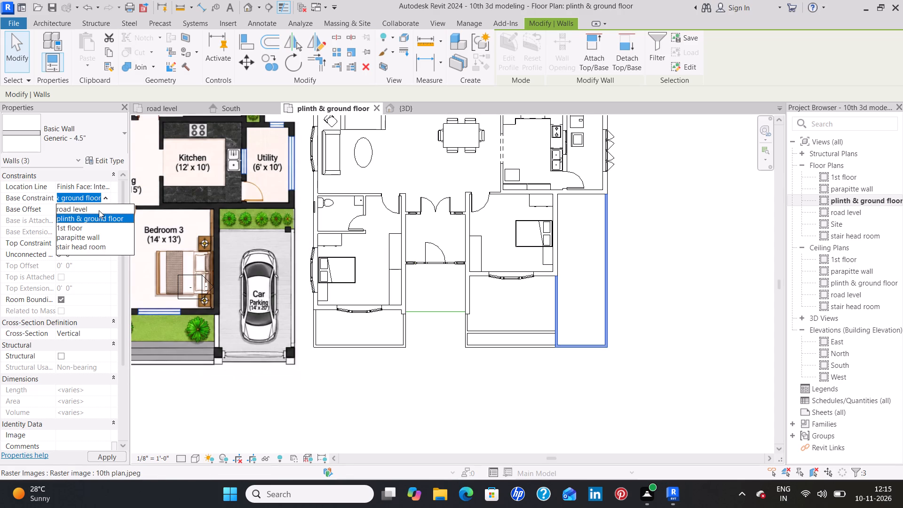
click(99, 210)
click(107, 457)
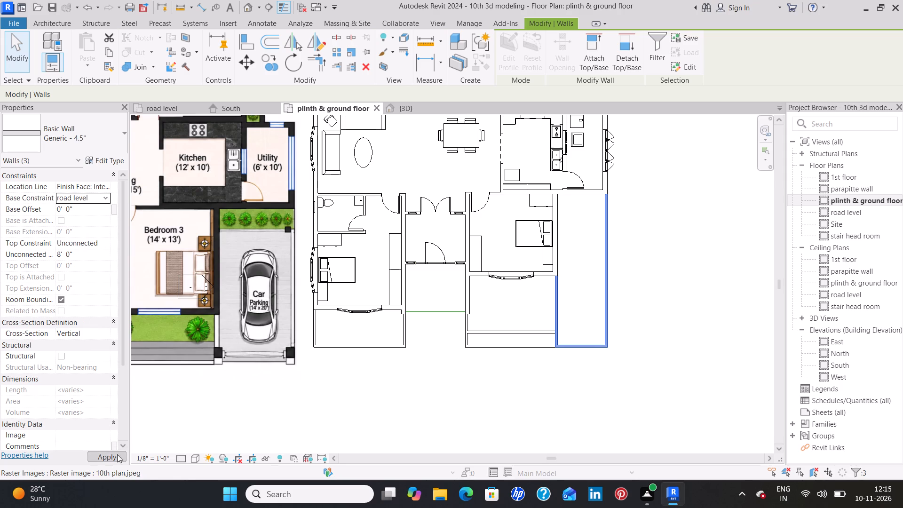
click(381, 398)
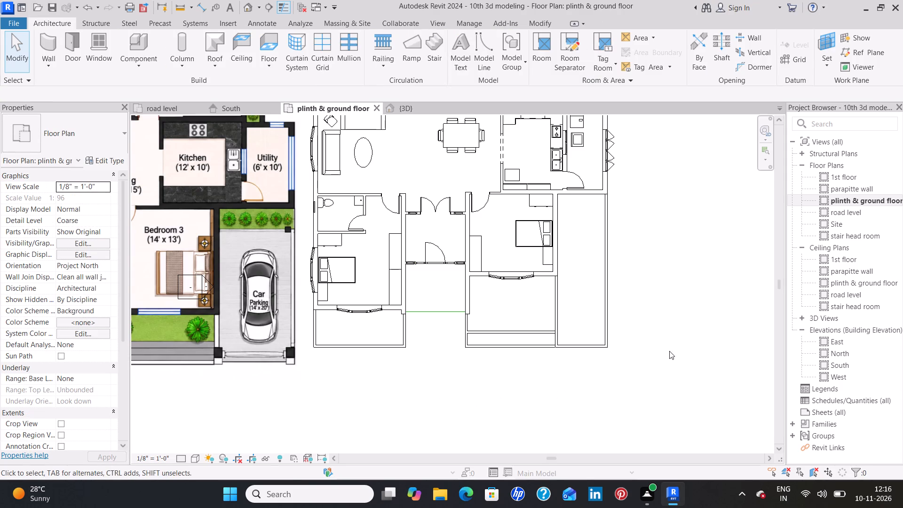
Compare the ground floor plan, especially the sitout and front area, with the reference plan image.
middle_drag(666, 256, 641, 350)
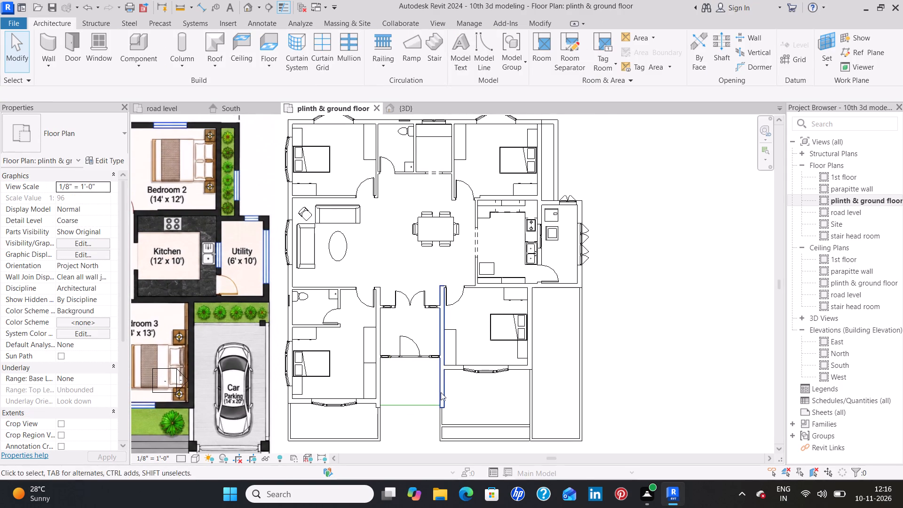
middle_drag(468, 386, 495, 342)
middle_drag(494, 343, 576, 326)
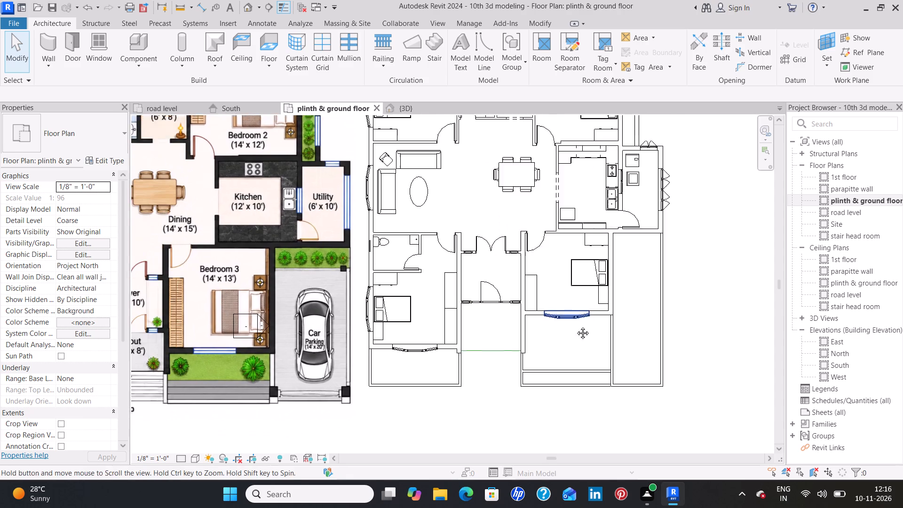
middle_drag(576, 326, 596, 320)
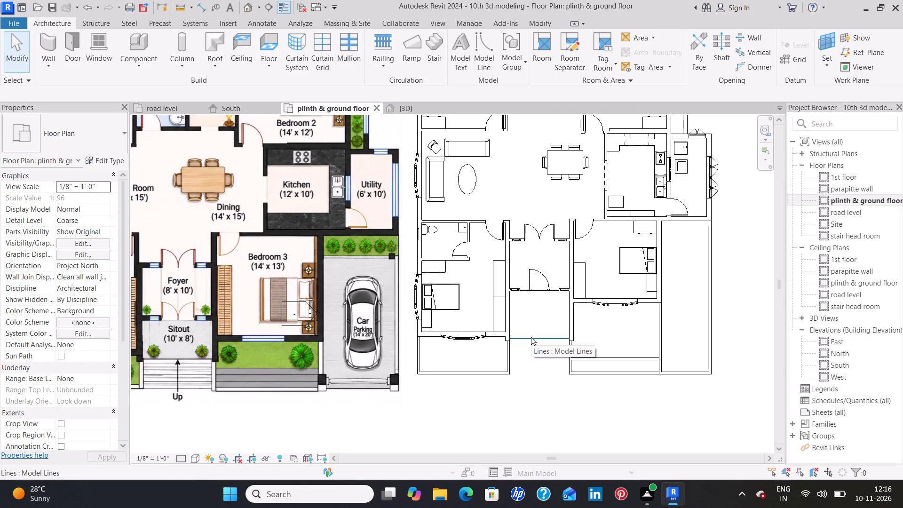
middle_drag(529, 309, 547, 357)
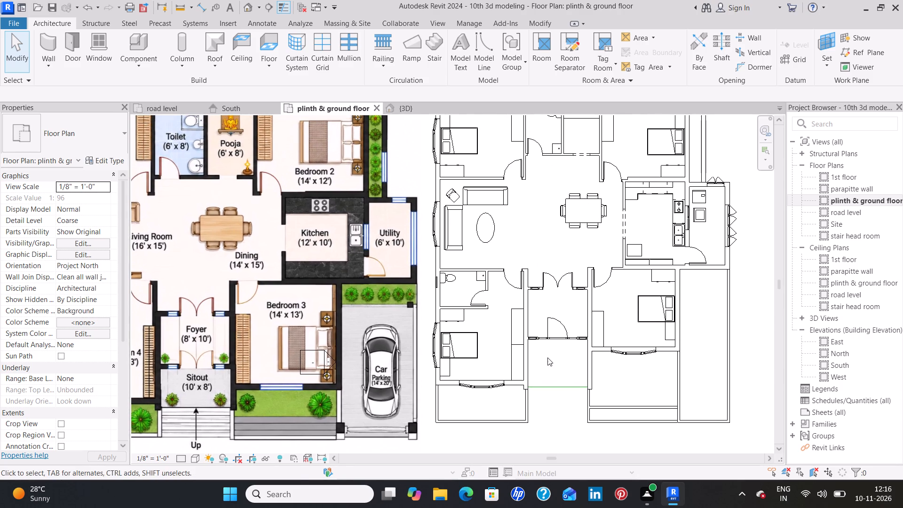
scroll(547, 357, down, 1)
middle_drag(547, 357, 574, 356)
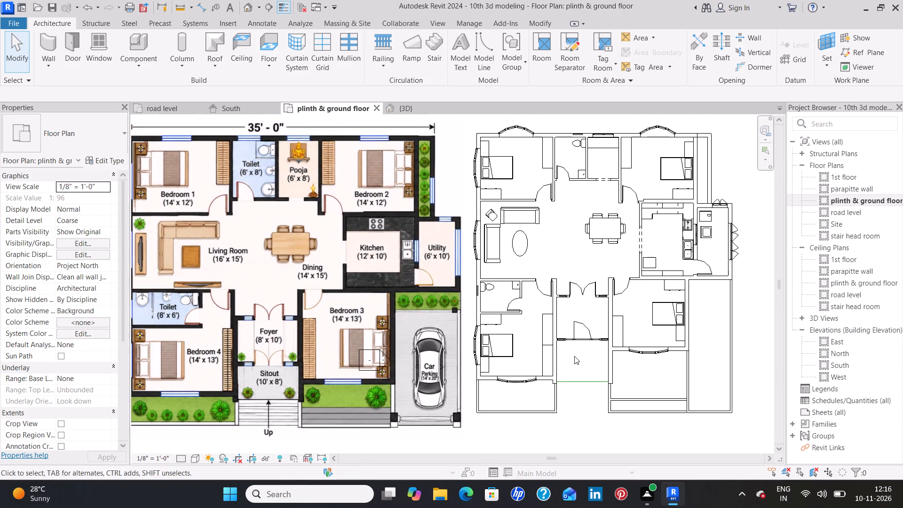
middle_drag(574, 357, 582, 355)
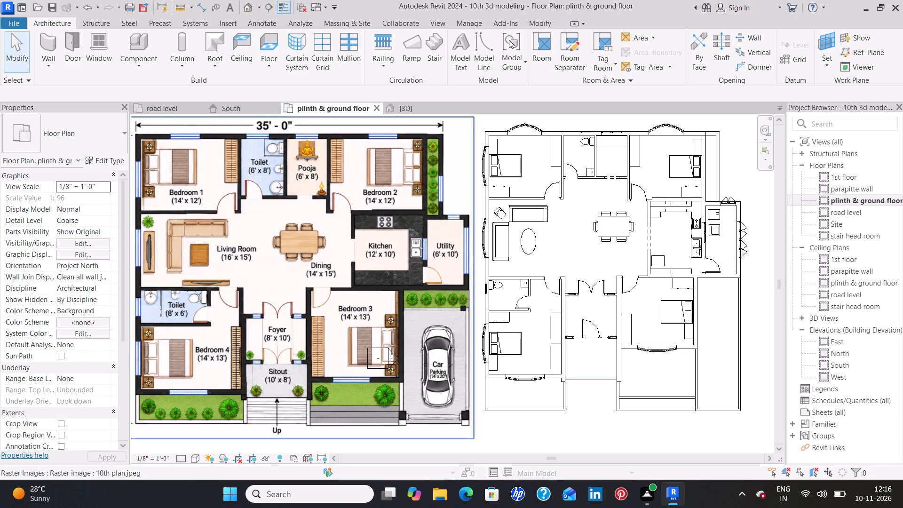
Start a Generic - 12" floor and sketch its boundary along the rear wall, around the utility and down Bedroom 3's parking side.
click(264, 48)
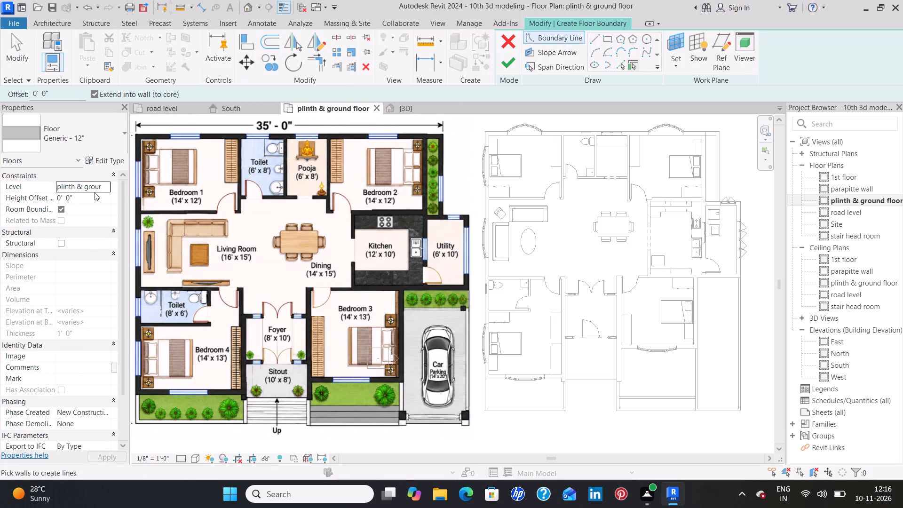
click(593, 38)
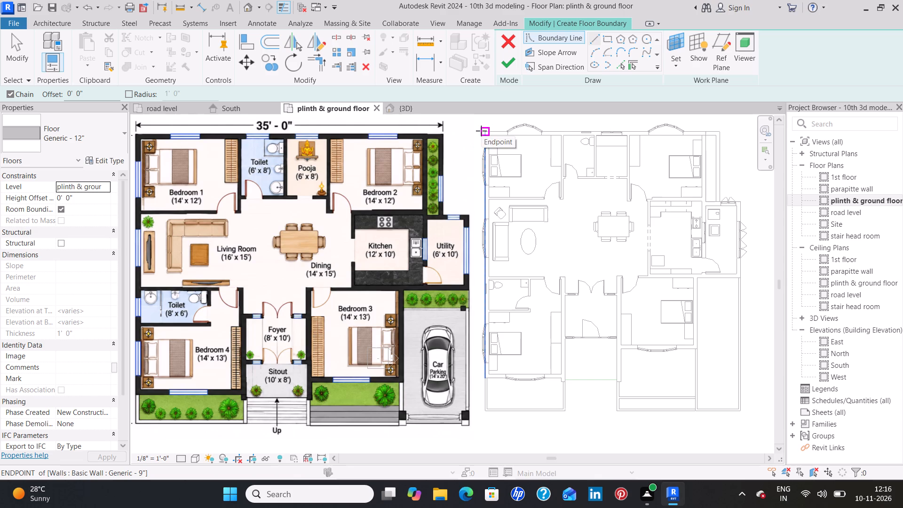
click(485, 131)
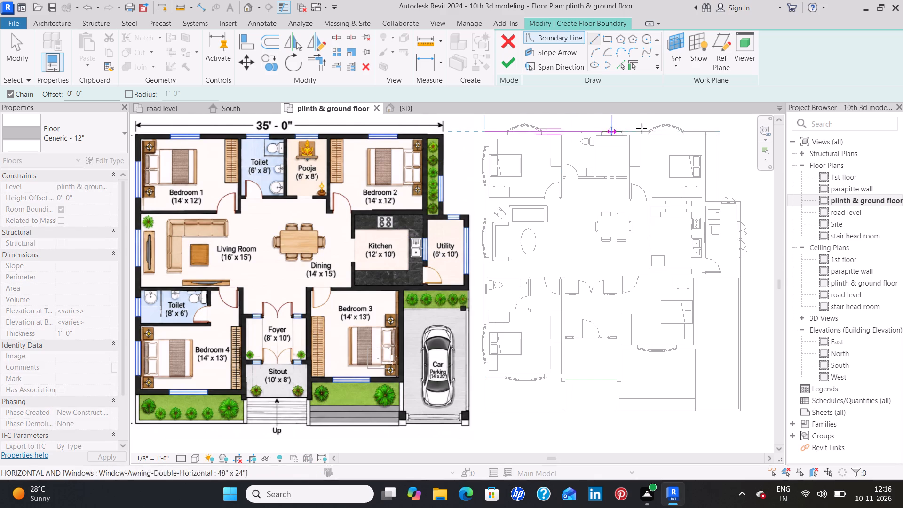
click(706, 131)
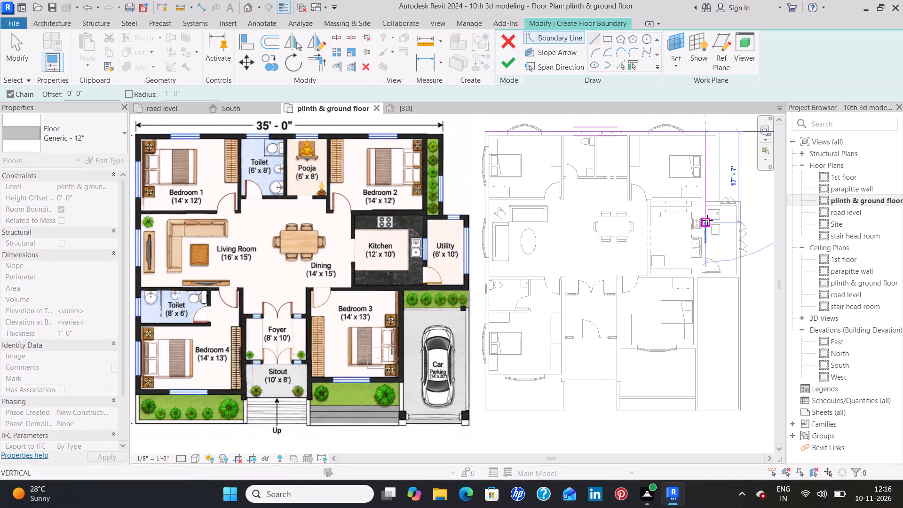
click(706, 200)
click(740, 202)
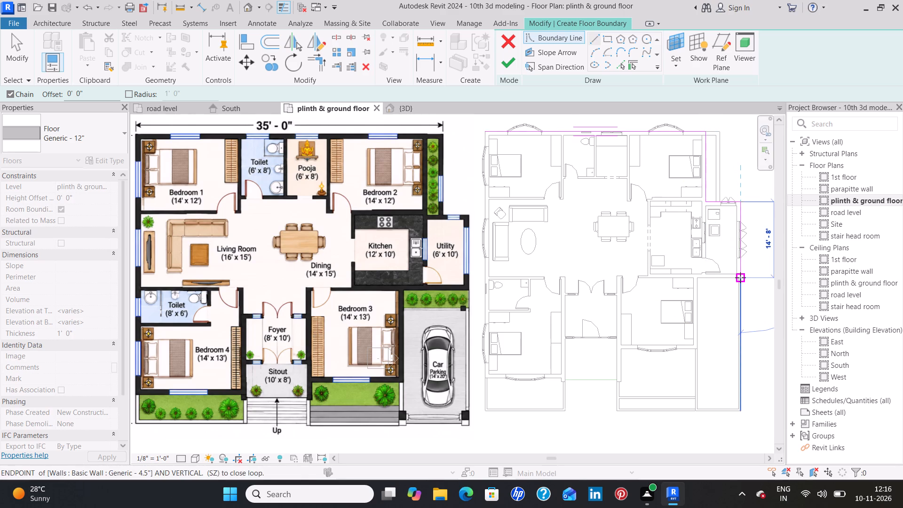
click(740, 278)
click(697, 279)
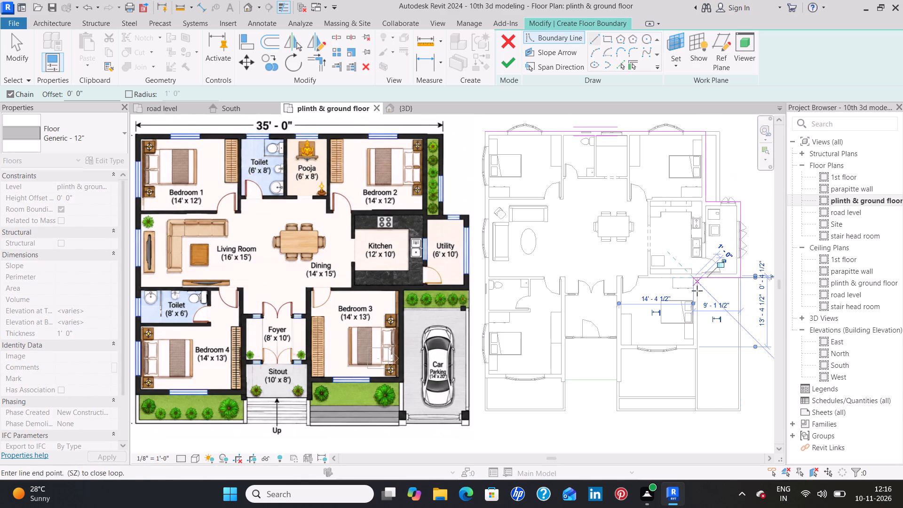
click(697, 349)
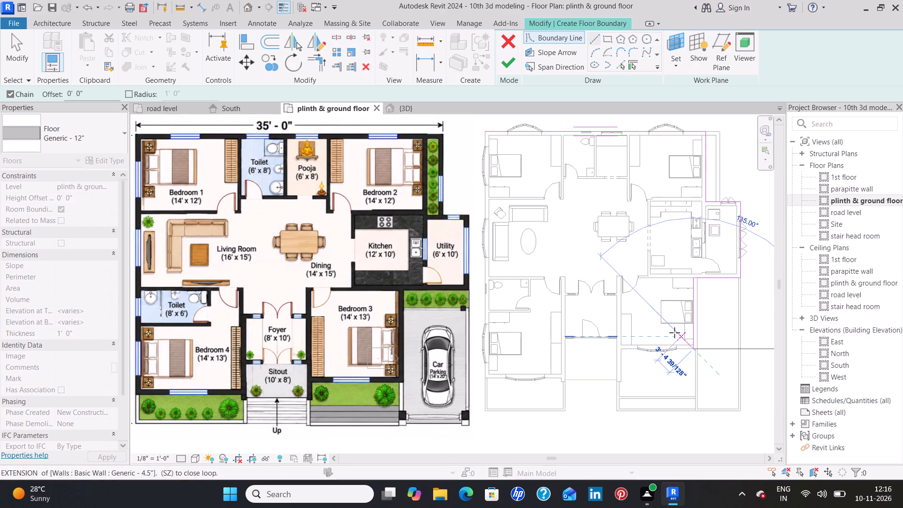
key(Escape)
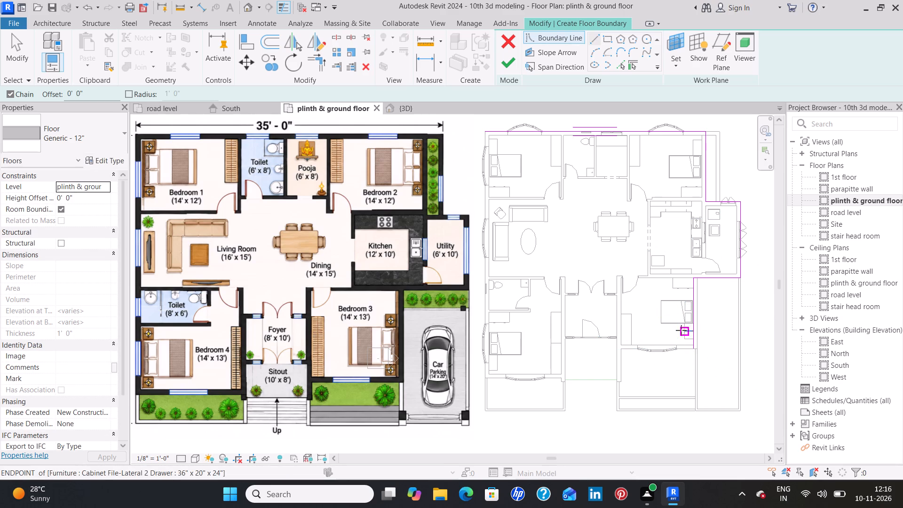
key(Escape)
Shift the floor boundary line beside Bedroom 3 outward onto the outer face of the parking-side wall.
click(693, 326)
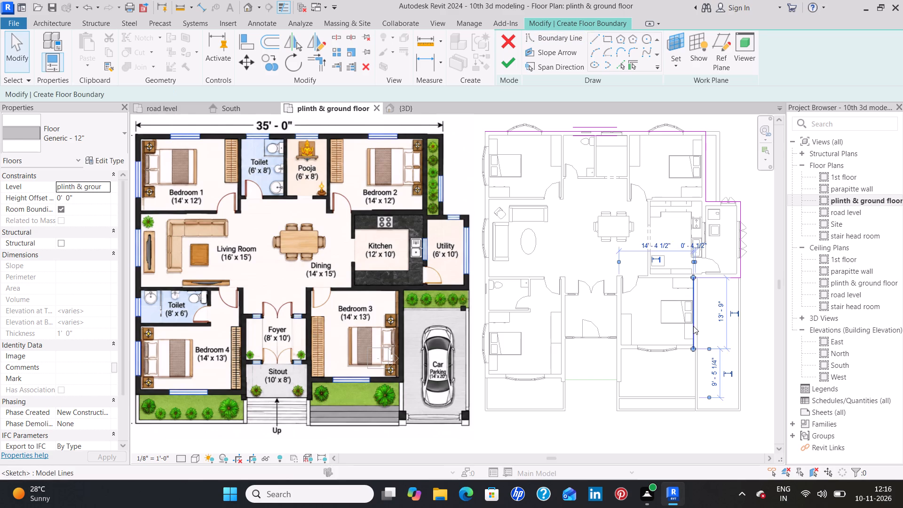
scroll(718, 290, up, 10)
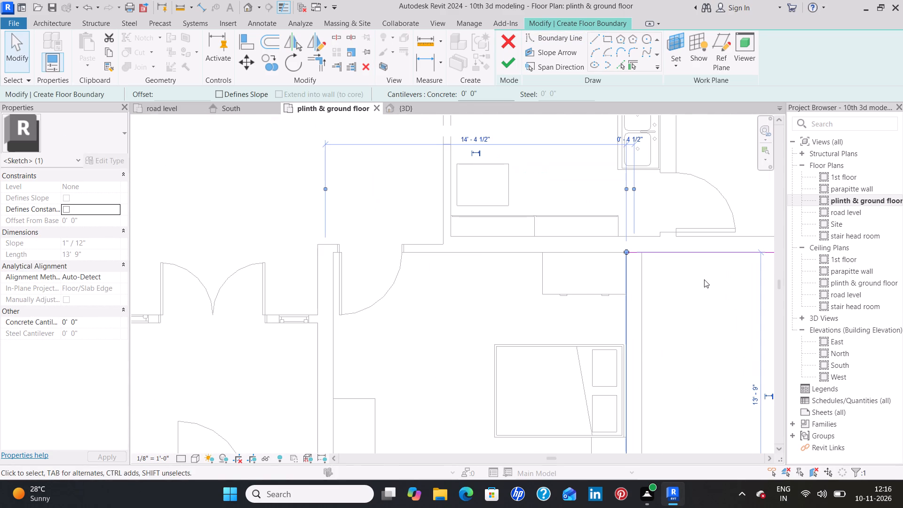
key(Right)
key(Right)
key(Right)
key(Right)
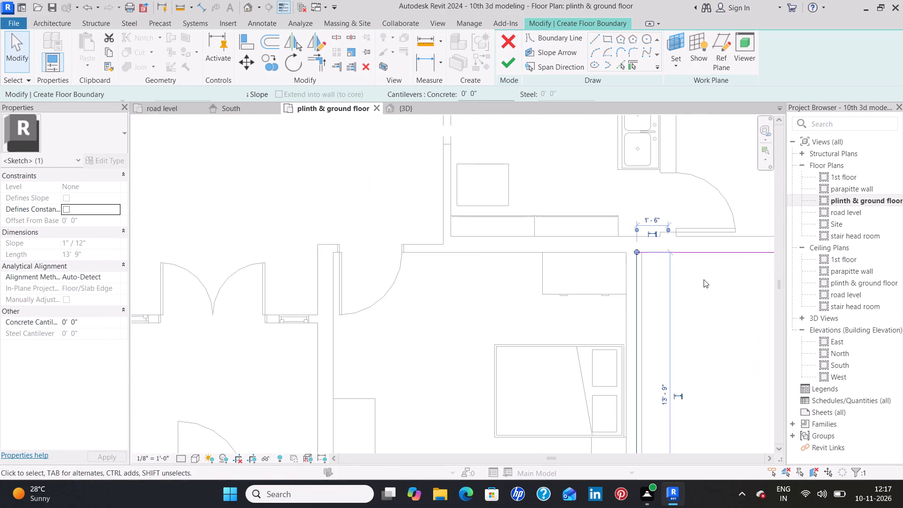
key(Right)
key(Left)
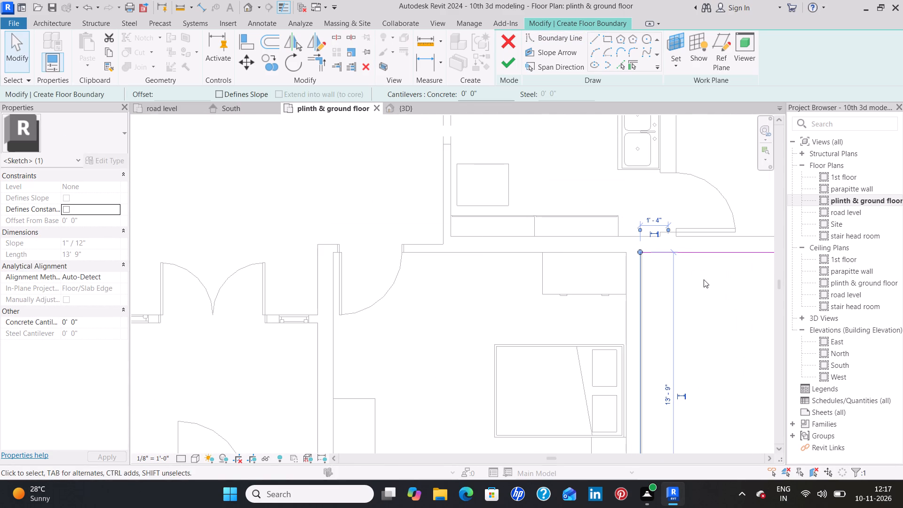
scroll(658, 268, up, 8)
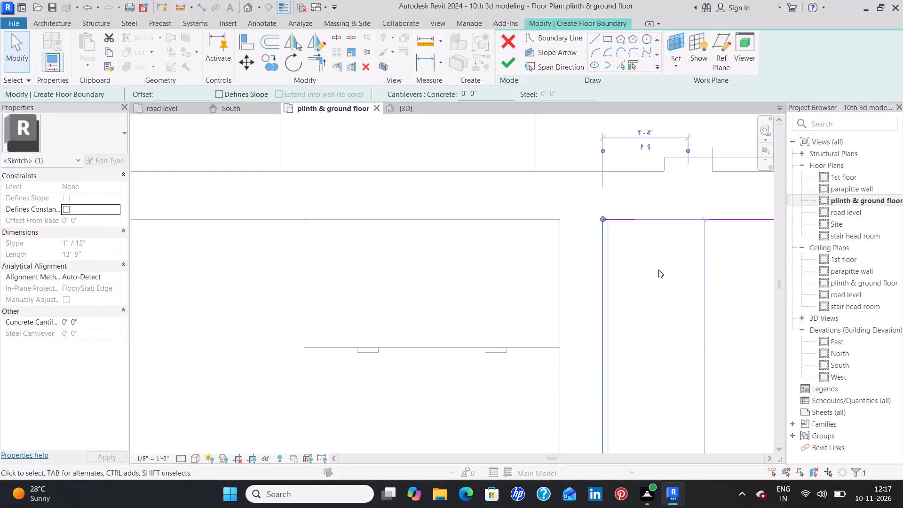
key(Right)
key(Right)
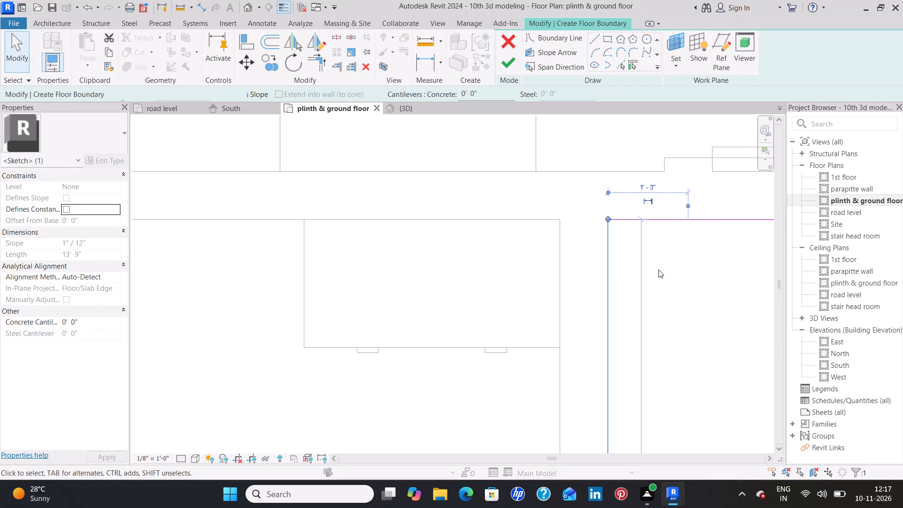
click(658, 270)
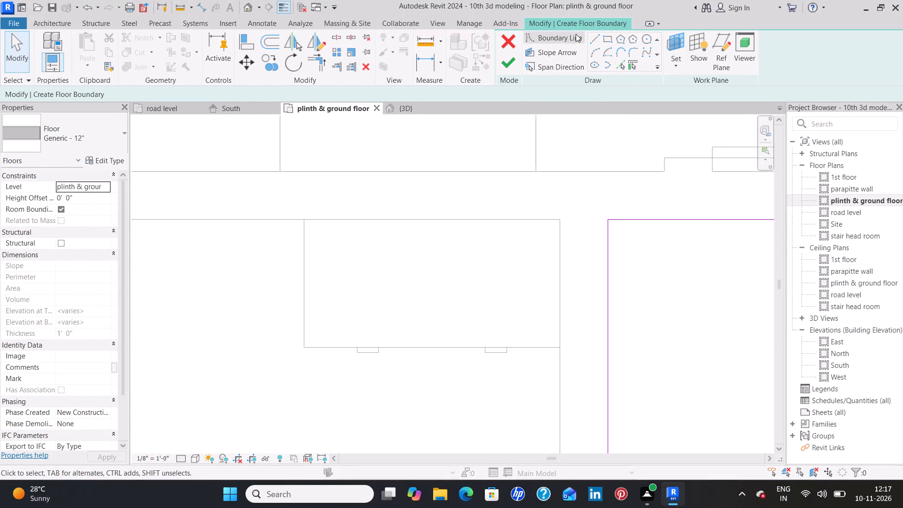
Continue the floor boundary along Bedroom 3's front wall, back 2'-0" beside the sitout and 10'-0" across the foyer front.
click(591, 39)
middle_drag(628, 377, 632, 340)
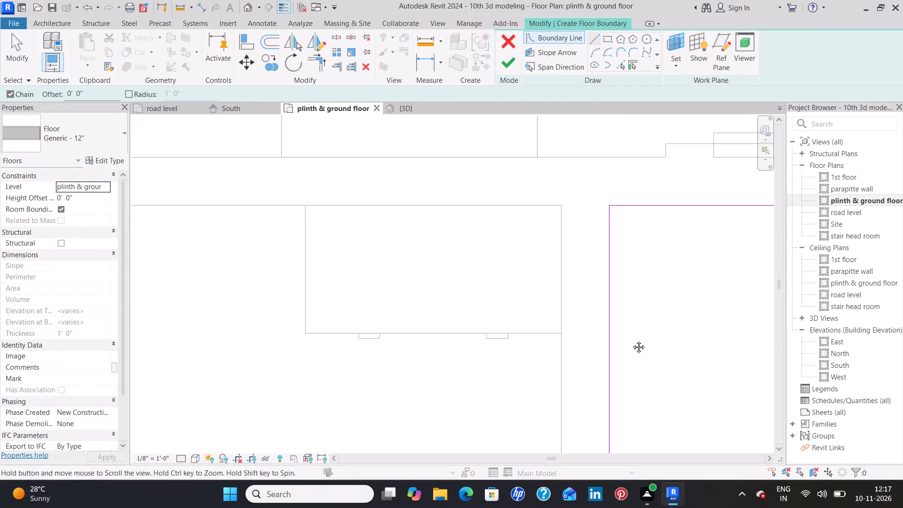
middle_drag(632, 340, 644, 247)
scroll(645, 244, down, 9)
middle_drag(678, 355, 698, 210)
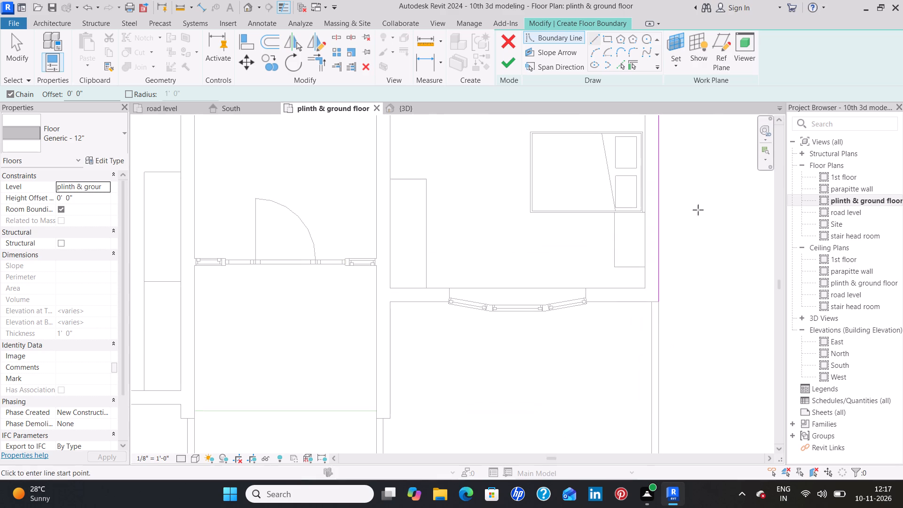
click(659, 302)
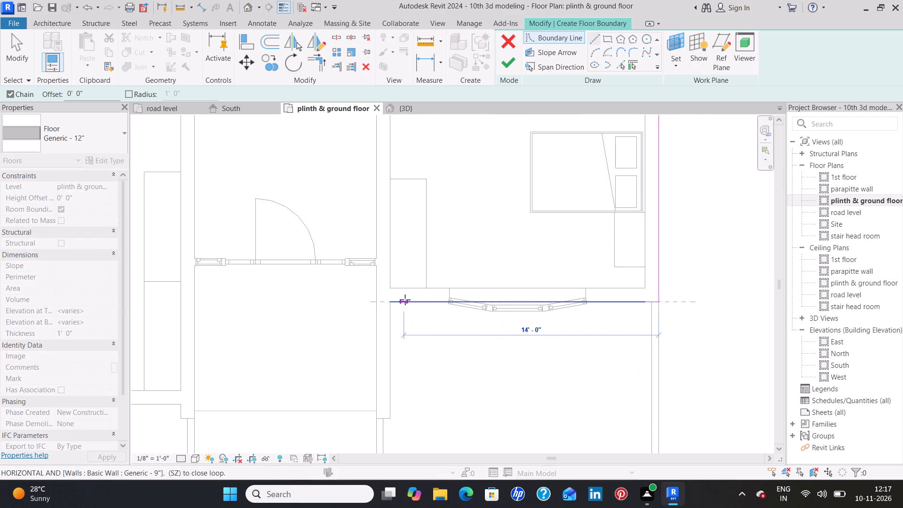
click(392, 301)
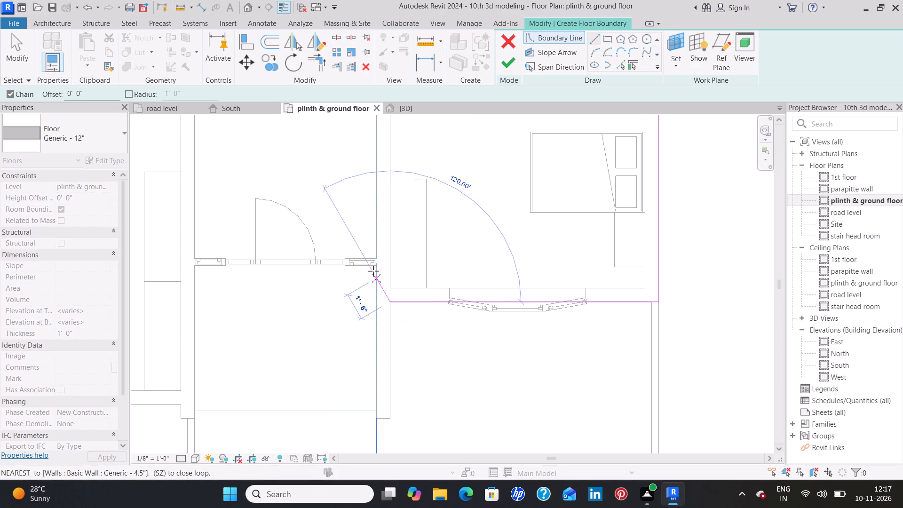
click(375, 302)
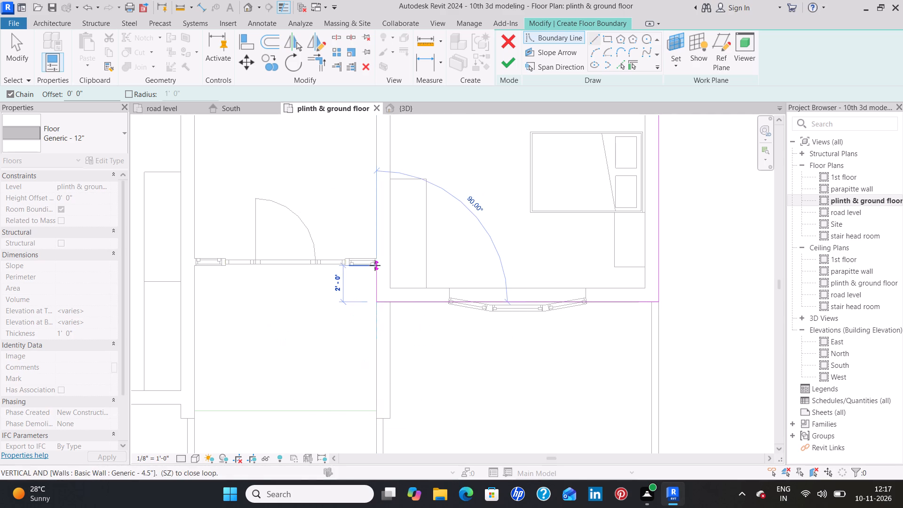
click(375, 265)
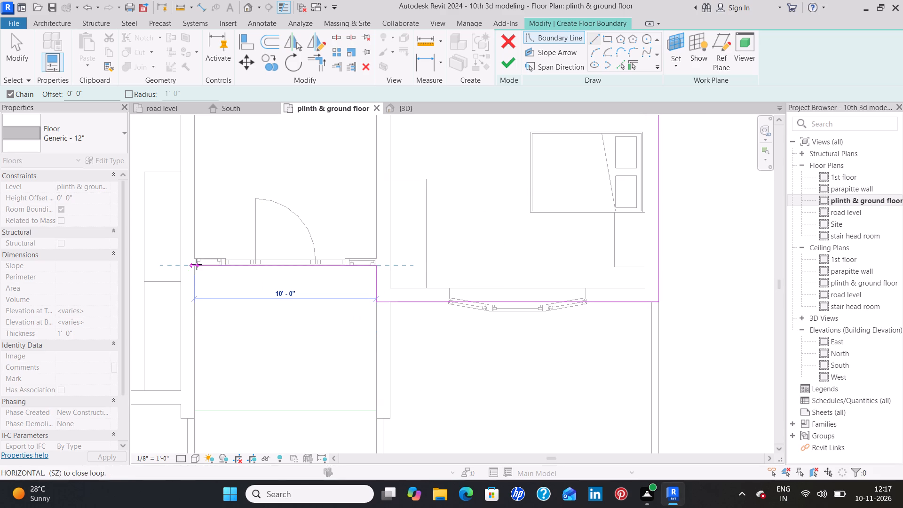
click(195, 266)
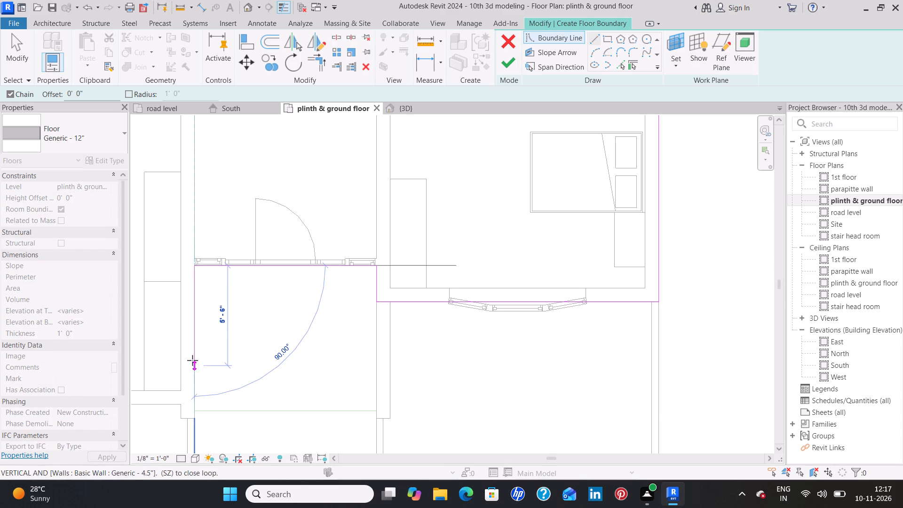
Run the boundary down the sitout side, 15'-6" along Bedroom 4's front and up the outer side wall, closing at Bedroom 1's rear corner.
middle_drag(214, 300, 258, 285)
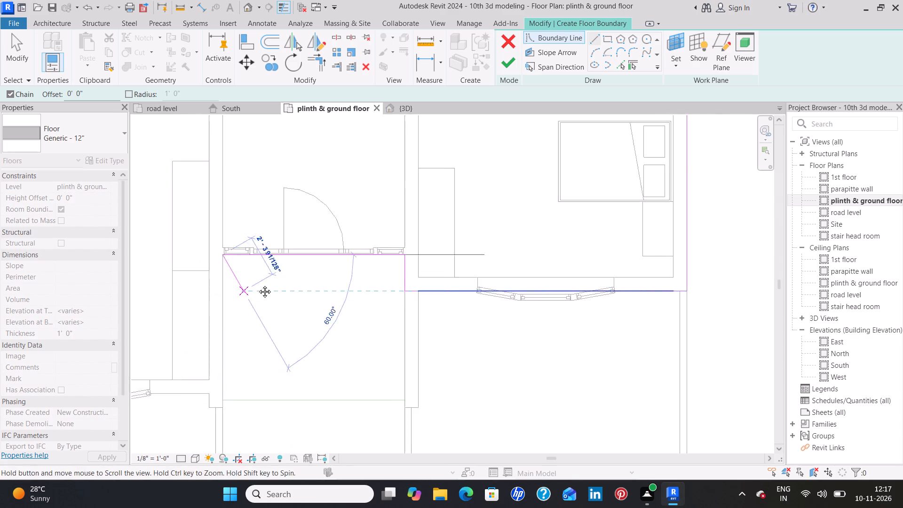
middle_drag(258, 285, 444, 257)
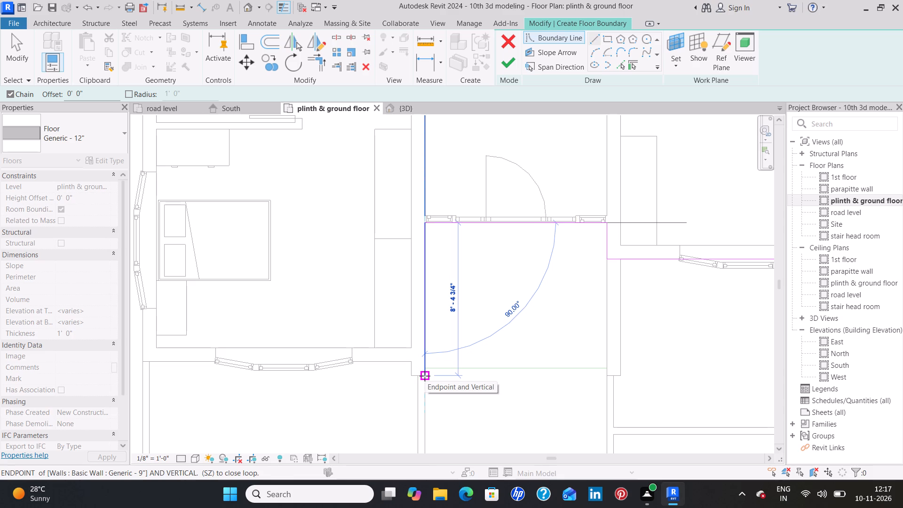
click(427, 362)
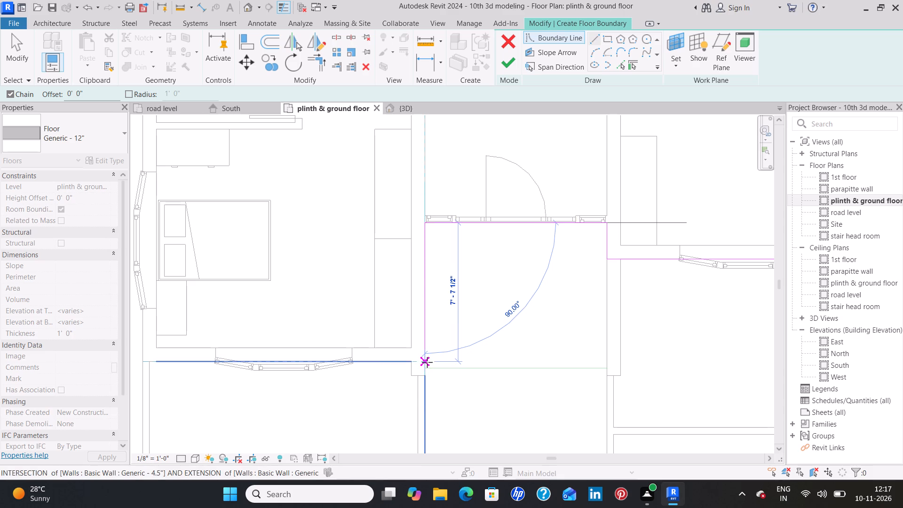
click(138, 362)
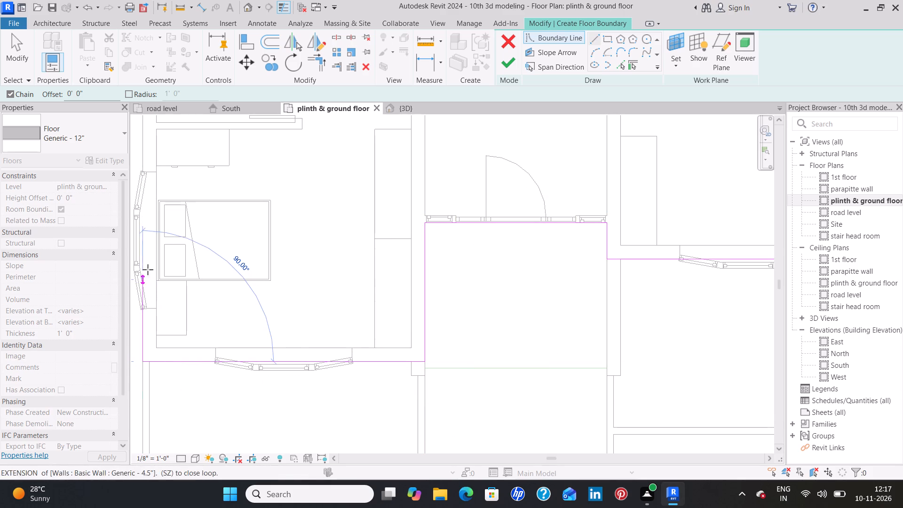
middle_drag(144, 151, 145, 166)
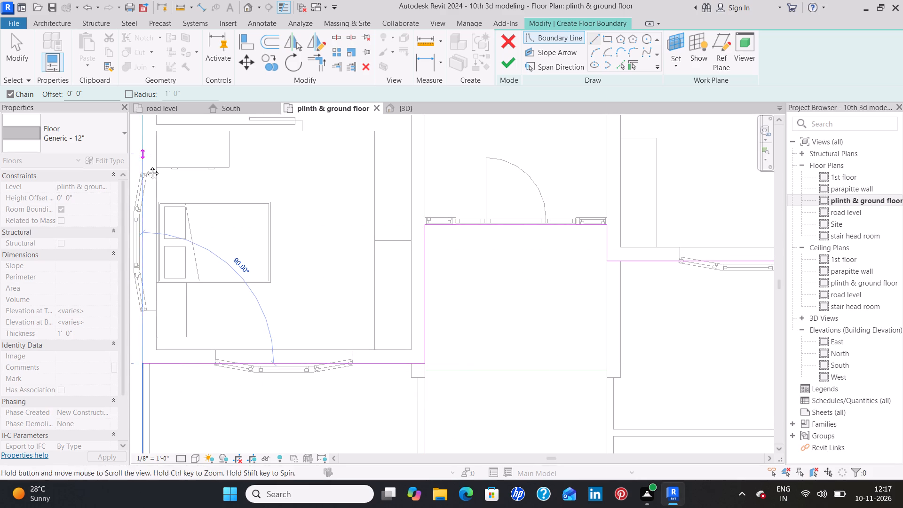
middle_drag(145, 166, 181, 411)
middle_drag(177, 163, 177, 226)
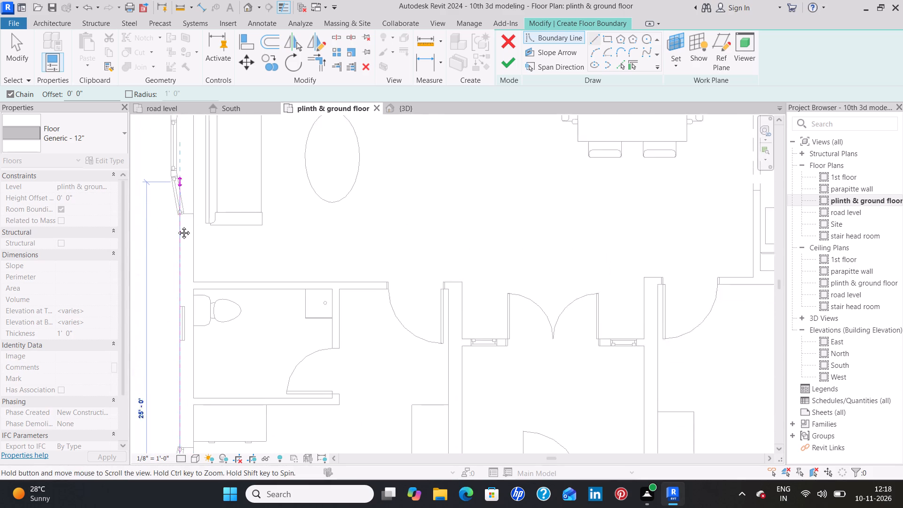
middle_drag(177, 226, 173, 347)
middle_drag(173, 154, 178, 319)
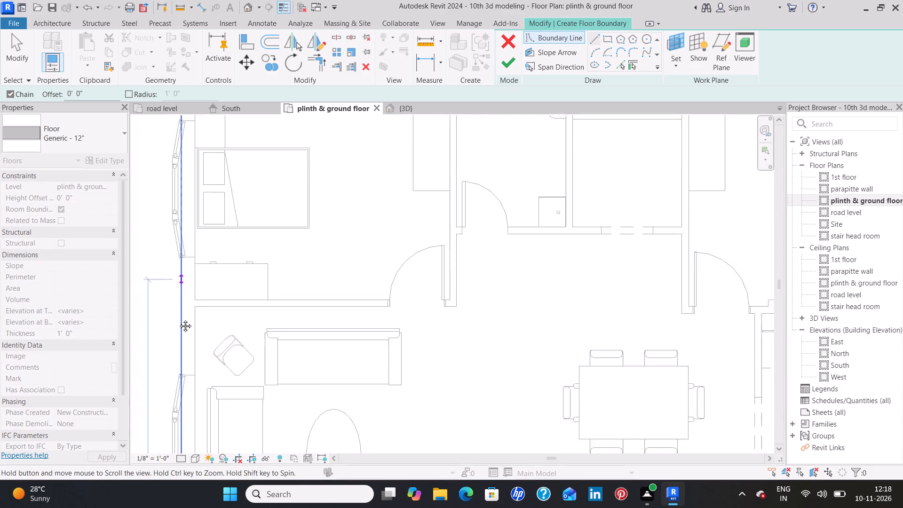
middle_drag(178, 319, 178, 367)
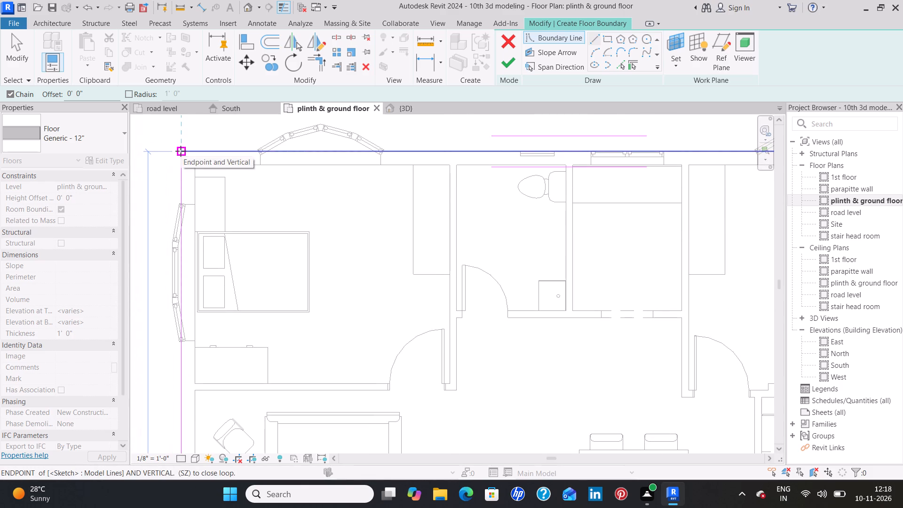
click(181, 151)
scroll(403, 227, down, 3)
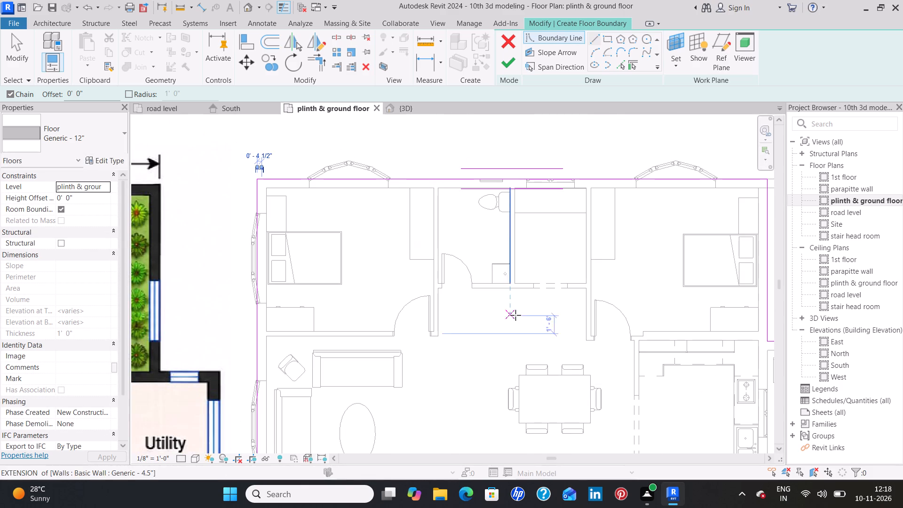
scroll(515, 315, down, 3)
middle_drag(519, 317, 464, 205)
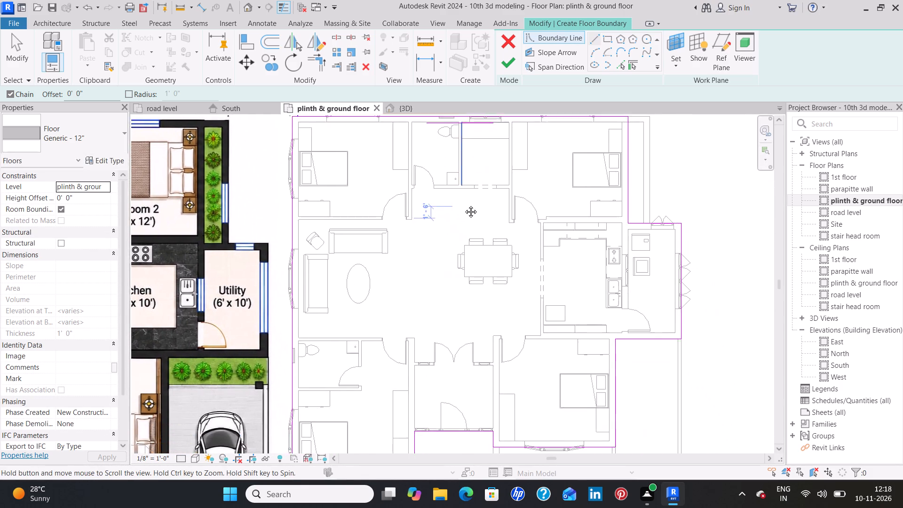
middle_drag(464, 205, 459, 199)
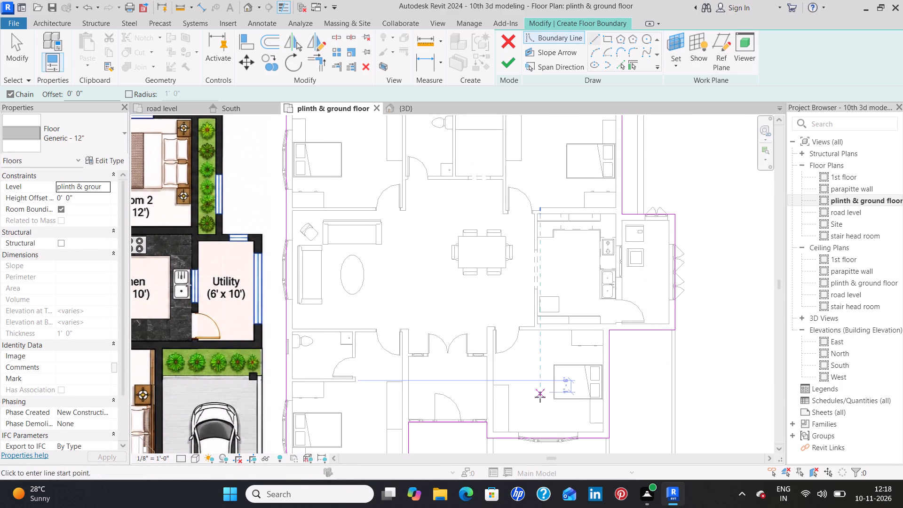
middle_drag(641, 394, 627, 303)
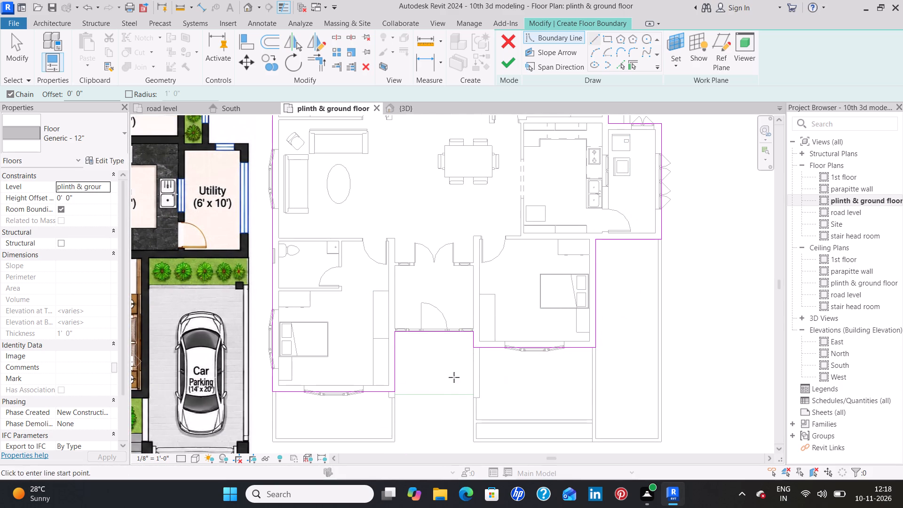
Finish the closed boundary sketch to create the Generic - 12" main floor slab on the plinth & ground floor level.
click(507, 65)
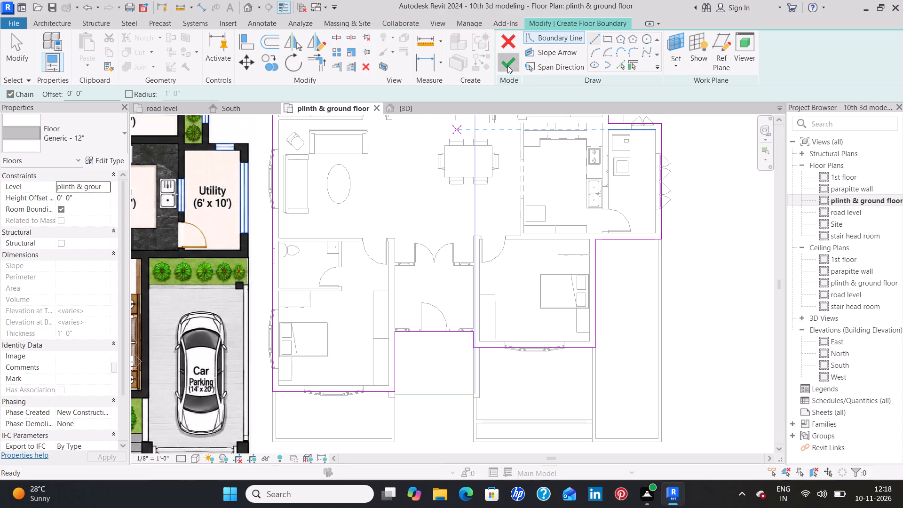
click(725, 267)
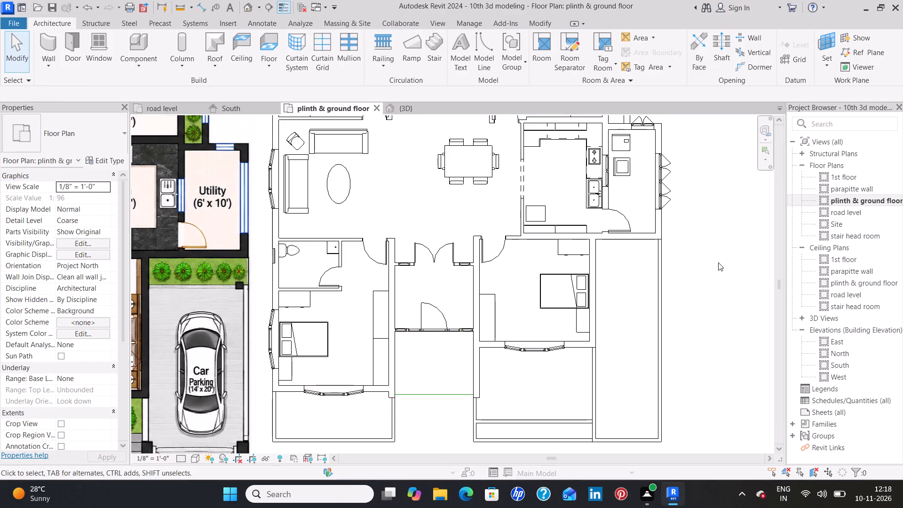
Examine the house in 3D from above, the front and the right side, checking the slab and the low parking-side wall.
scroll(722, 246, down, 2)
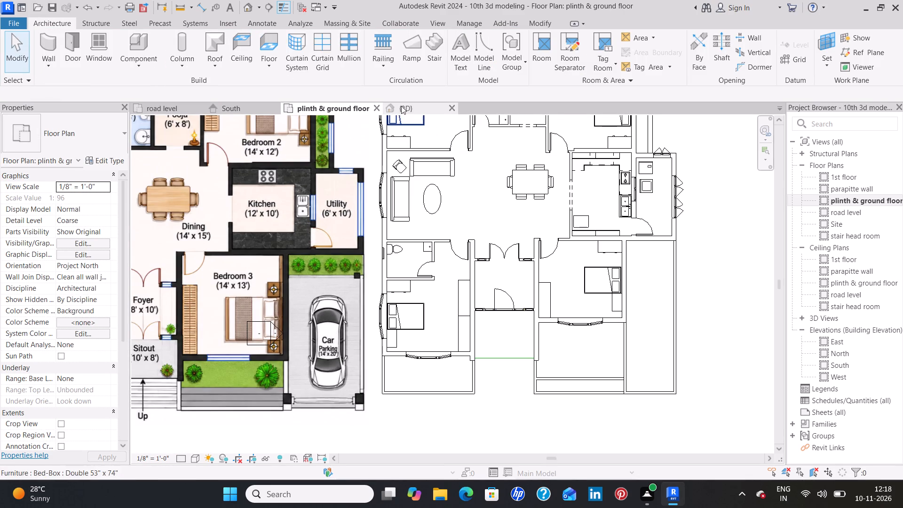
click(410, 104)
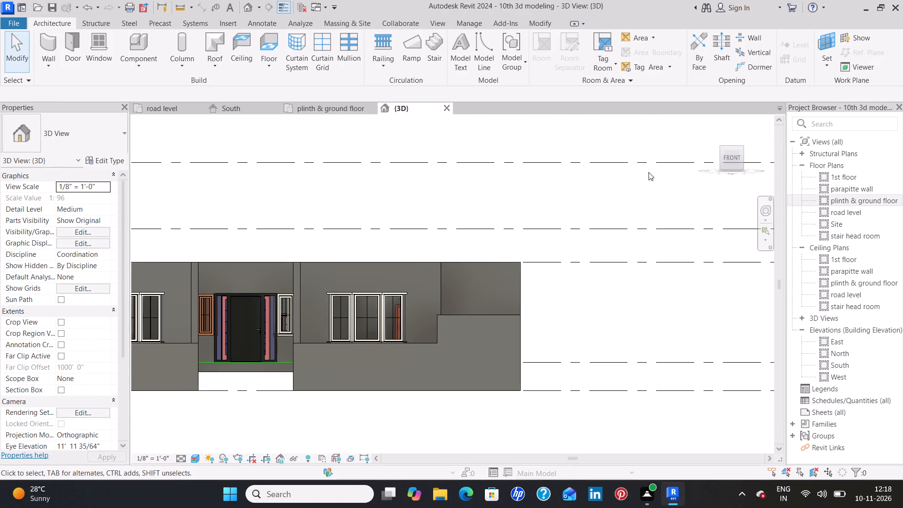
click(733, 138)
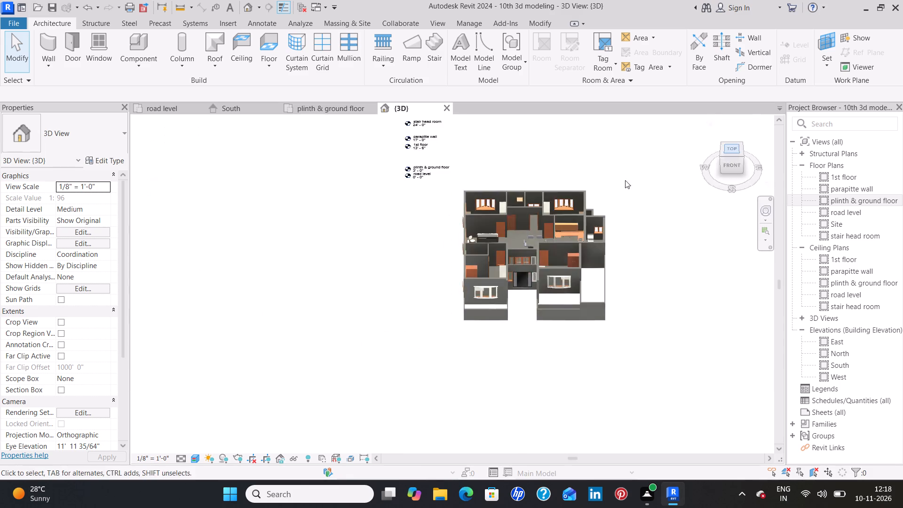
scroll(426, 273, up, 6)
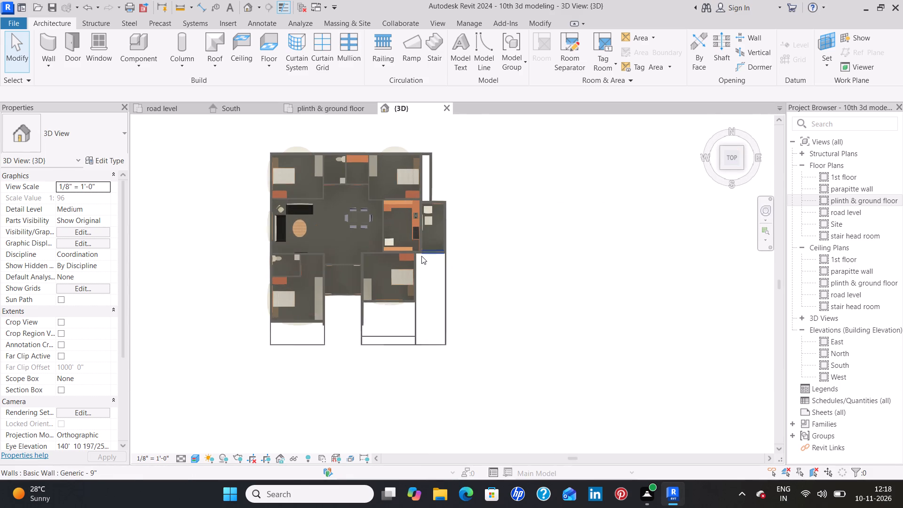
scroll(421, 256, up, 1)
middle_drag(499, 183, 567, 237)
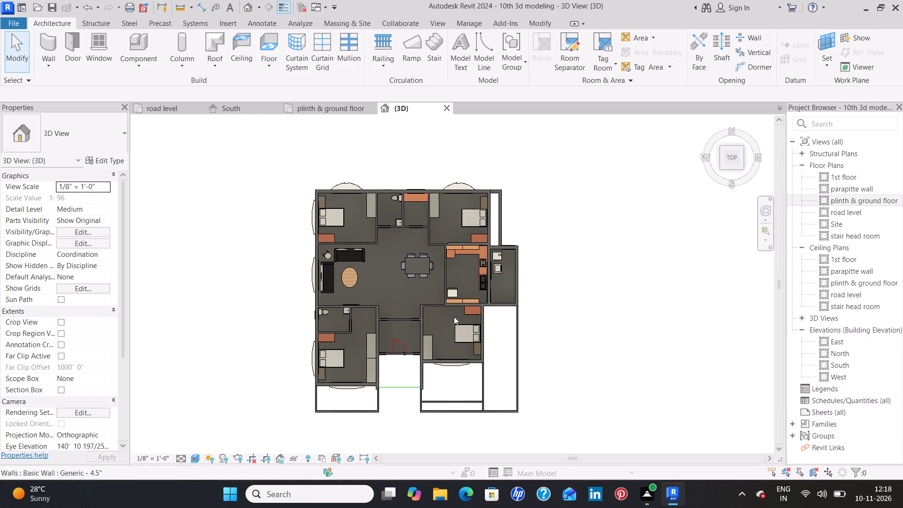
middle_drag(506, 350, 506, 342)
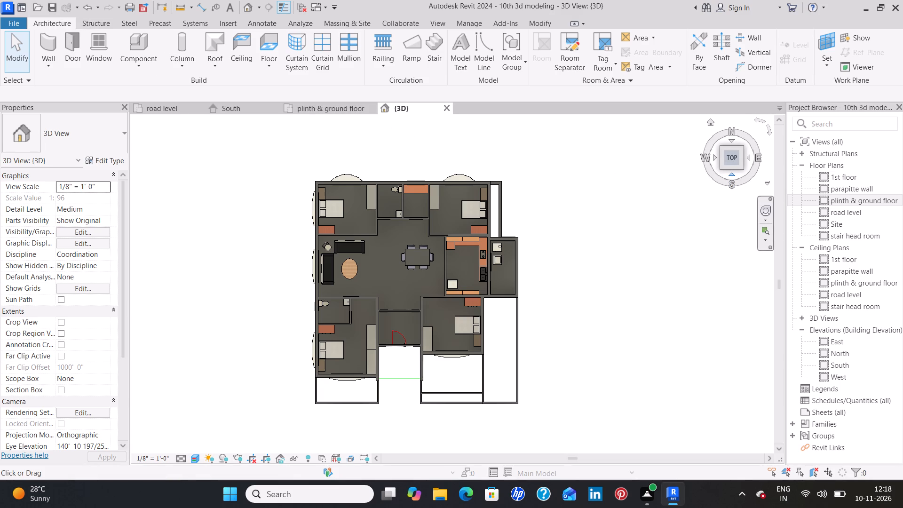
click(732, 174)
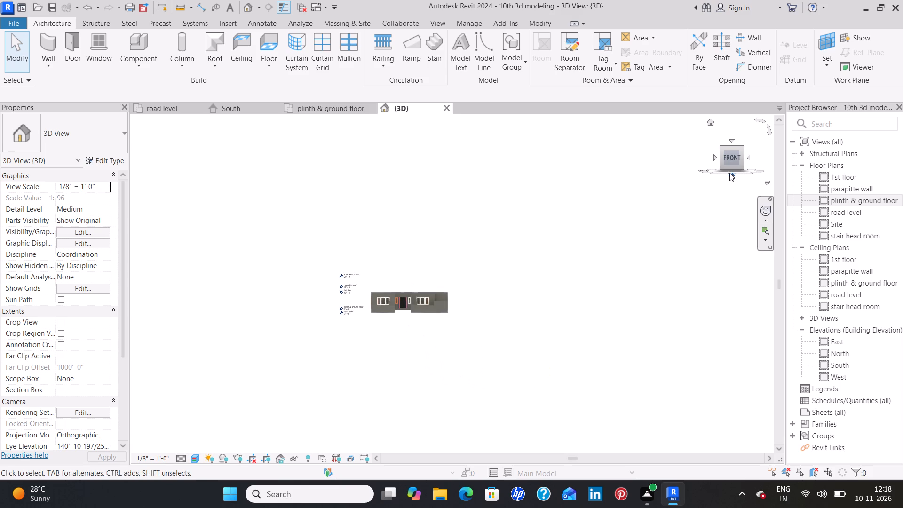
click(748, 155)
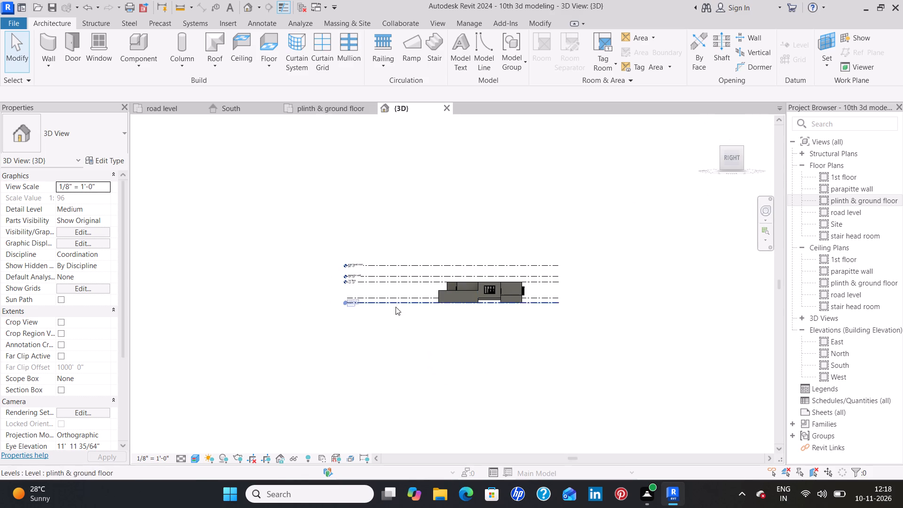
scroll(439, 291, up, 9)
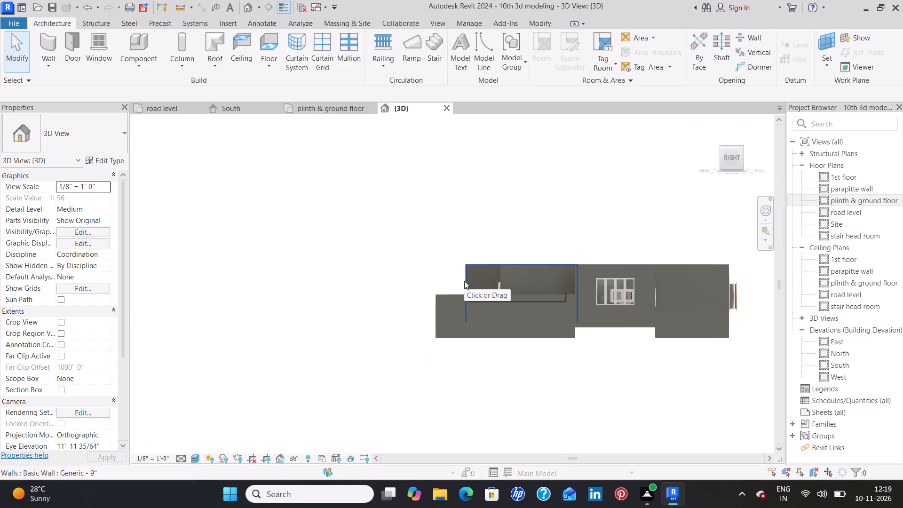
middle_drag(464, 281, 507, 298)
scroll(488, 304, up, 2)
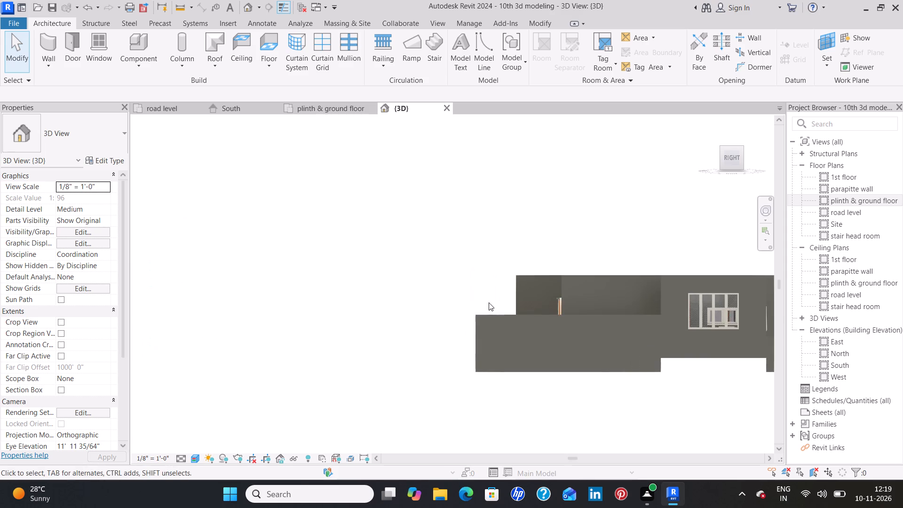
scroll(489, 301, up, 2)
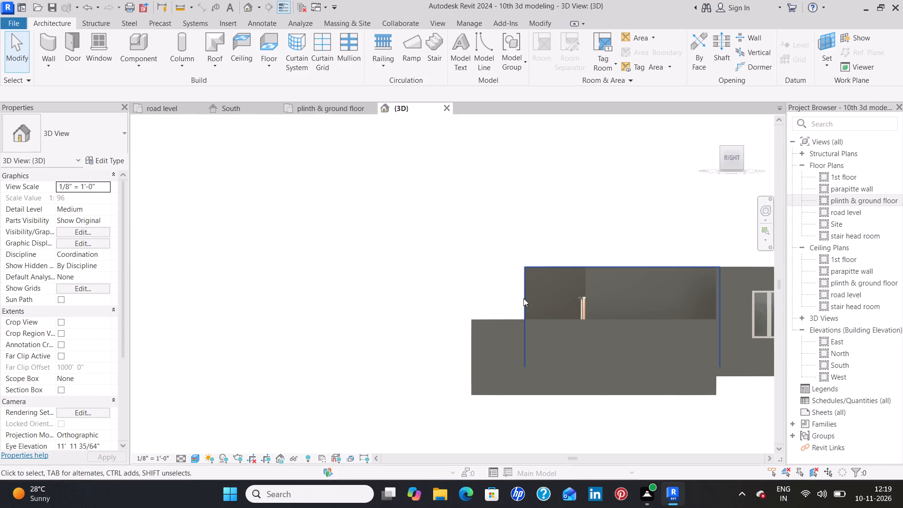
scroll(523, 298, up, 5)
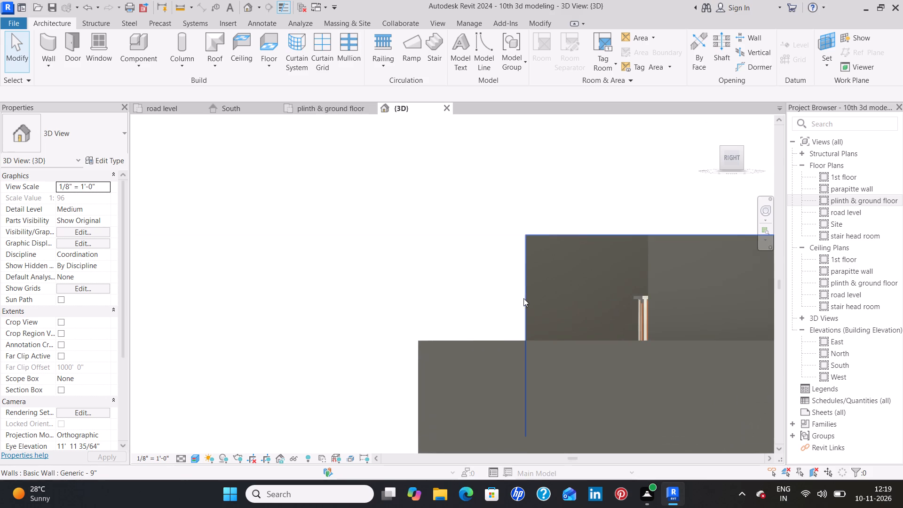
scroll(523, 298, up, 3)
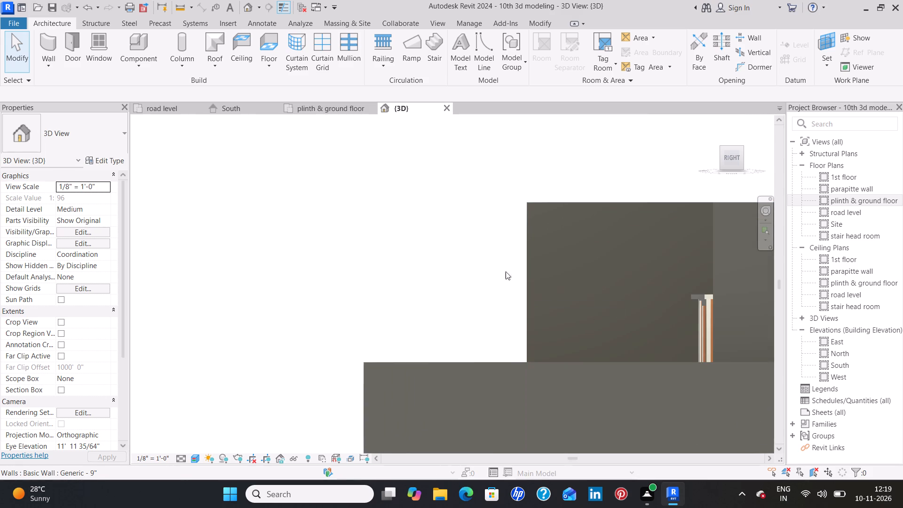
Start an in-place model in the Casework category with the default name, viewing the parking-side wall's front end in 3D.
click(139, 58)
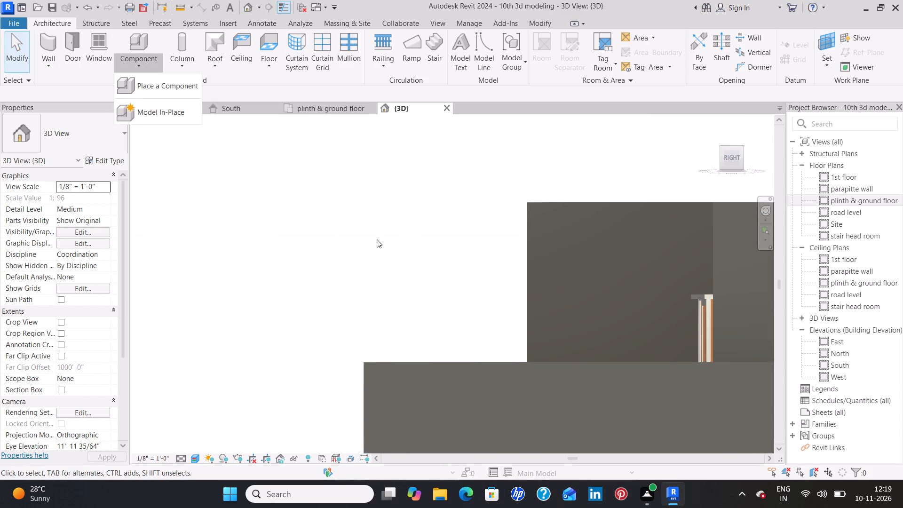
middle_drag(378, 342, 405, 247)
scroll(408, 225, down, 4)
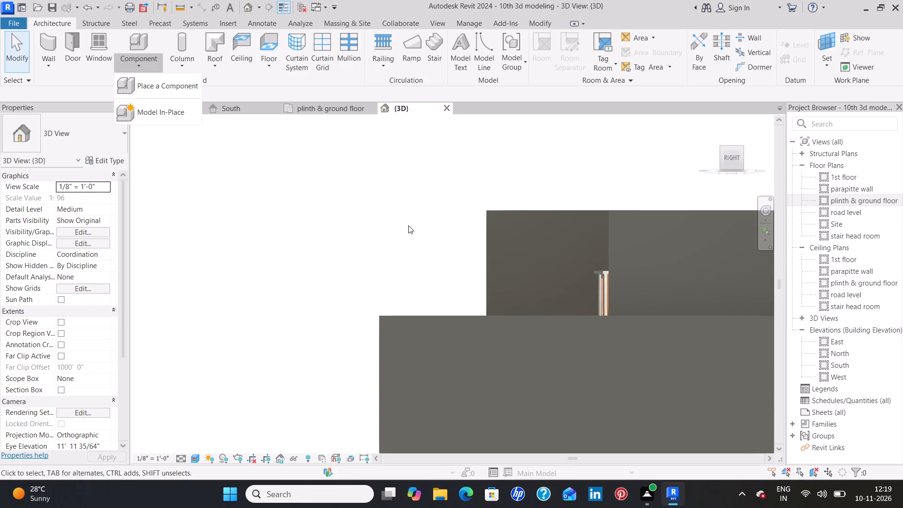
click(337, 107)
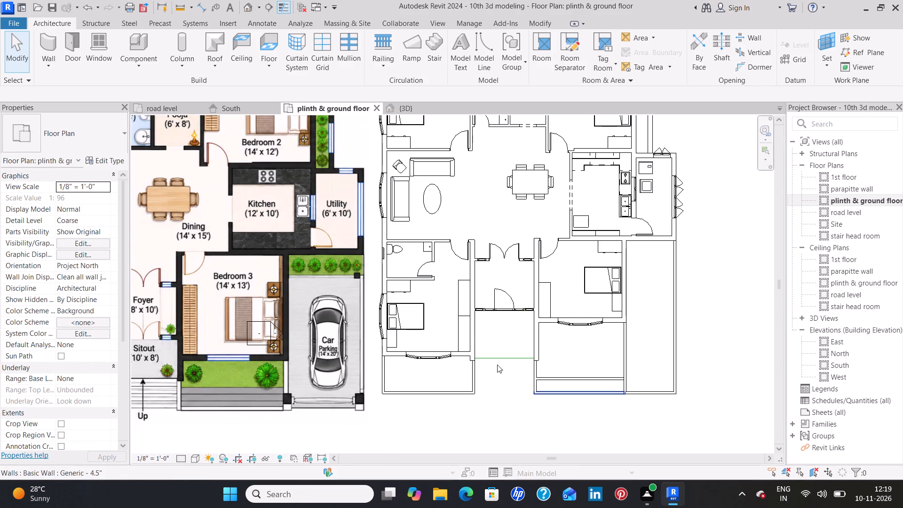
click(413, 109)
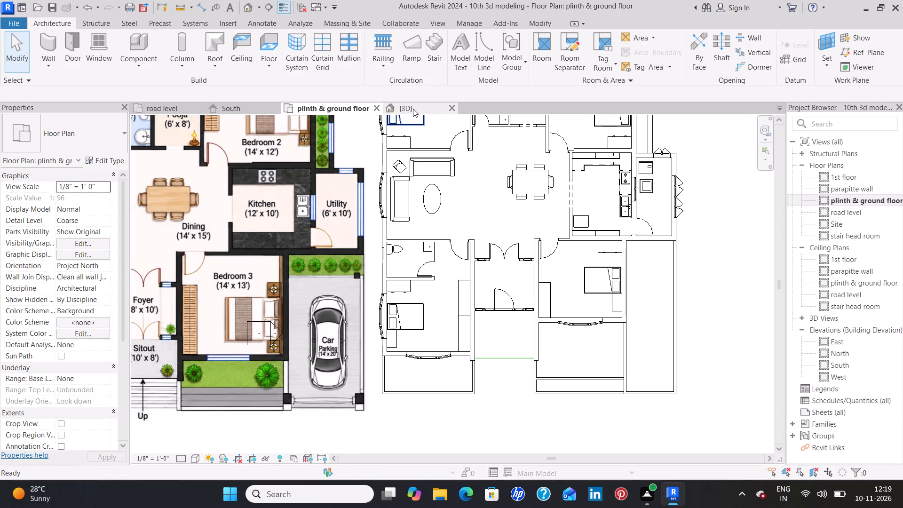
middle_drag(386, 357, 386, 356)
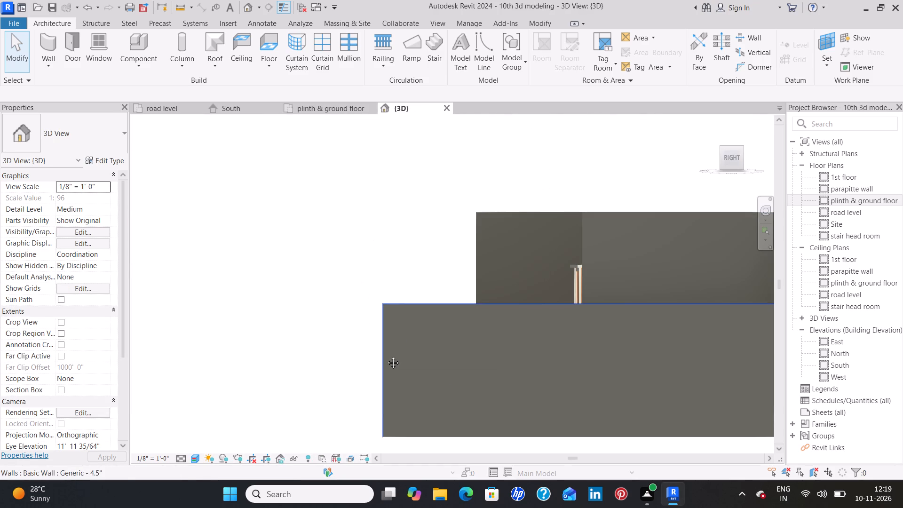
middle_drag(386, 356, 410, 247)
scroll(404, 259, up, 3)
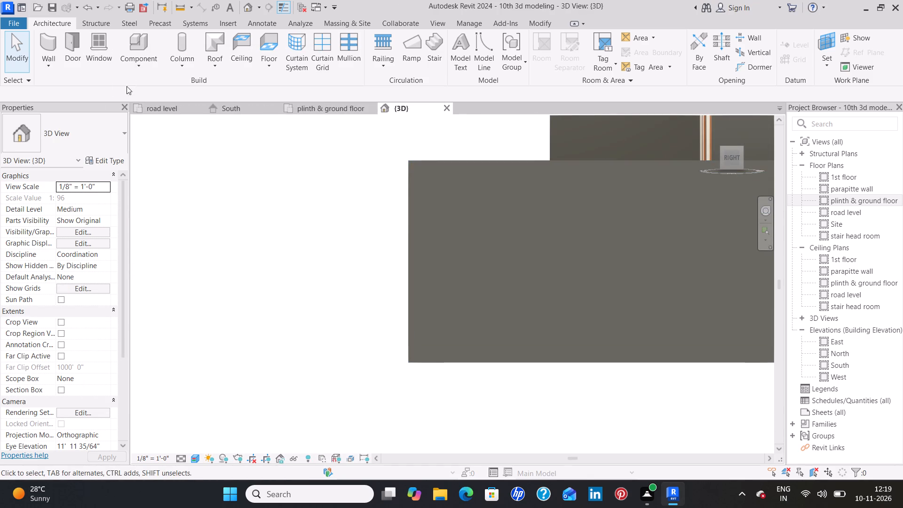
click(161, 61)
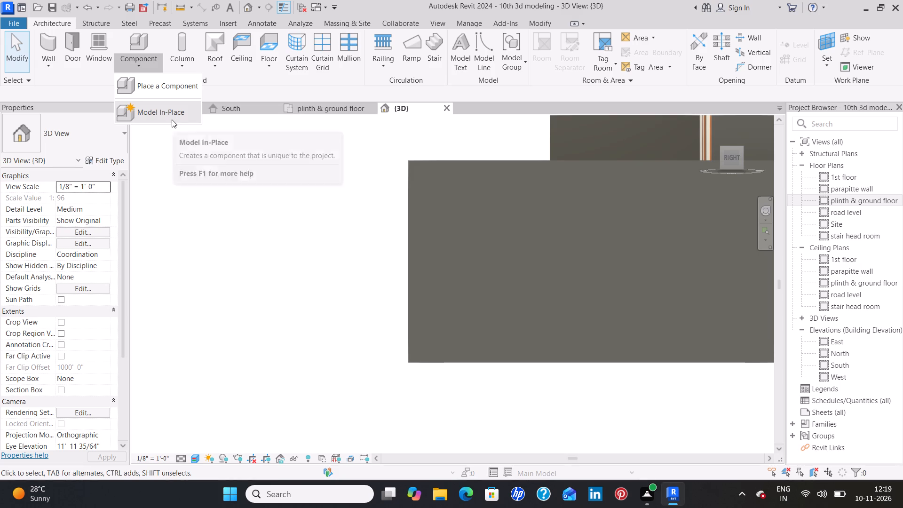
click(172, 119)
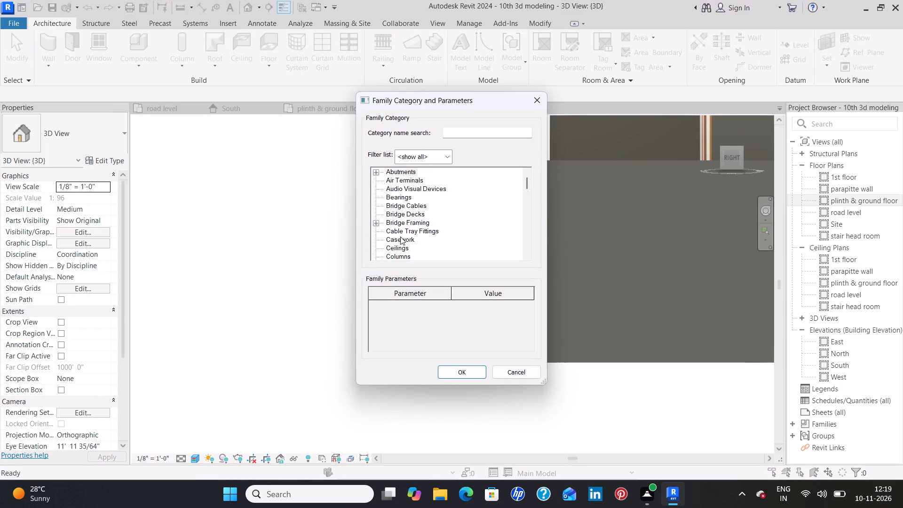
click(400, 237)
click(467, 367)
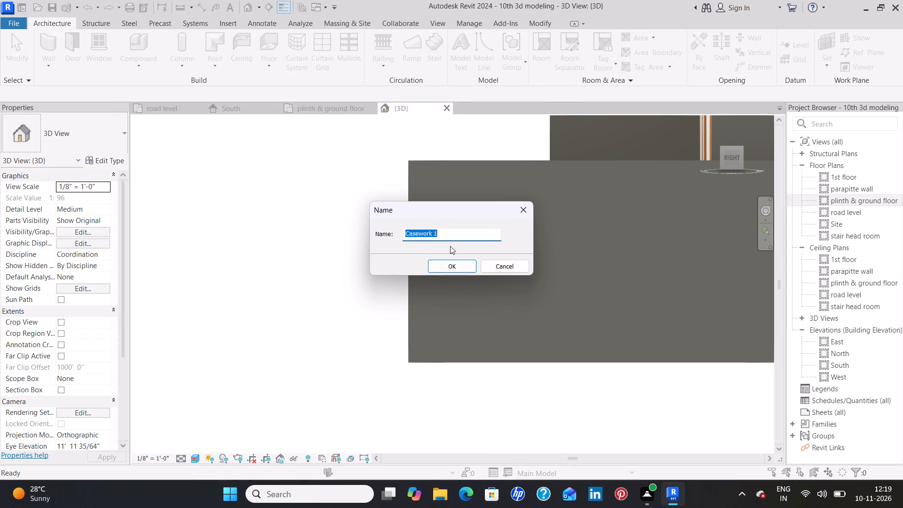
click(452, 263)
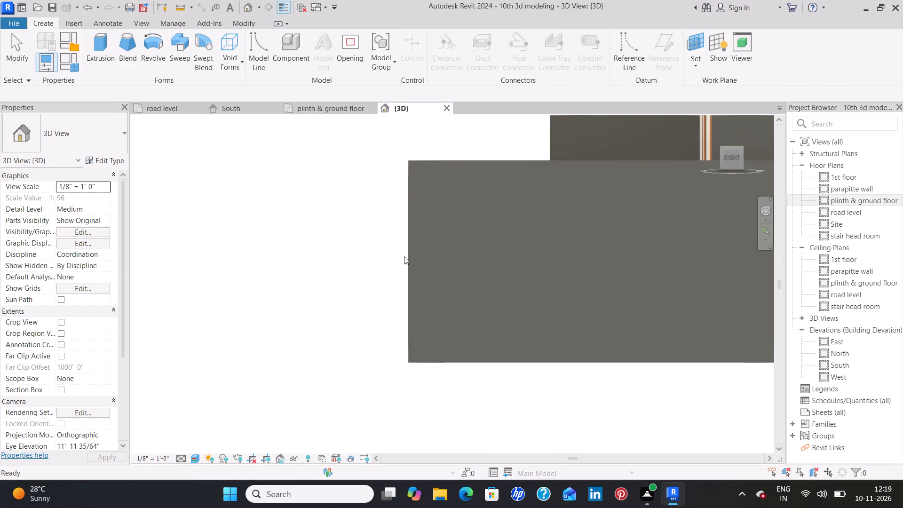
Set the work plane by picking a plane at the front edge of the 4.5" parking-side wall.
click(692, 39)
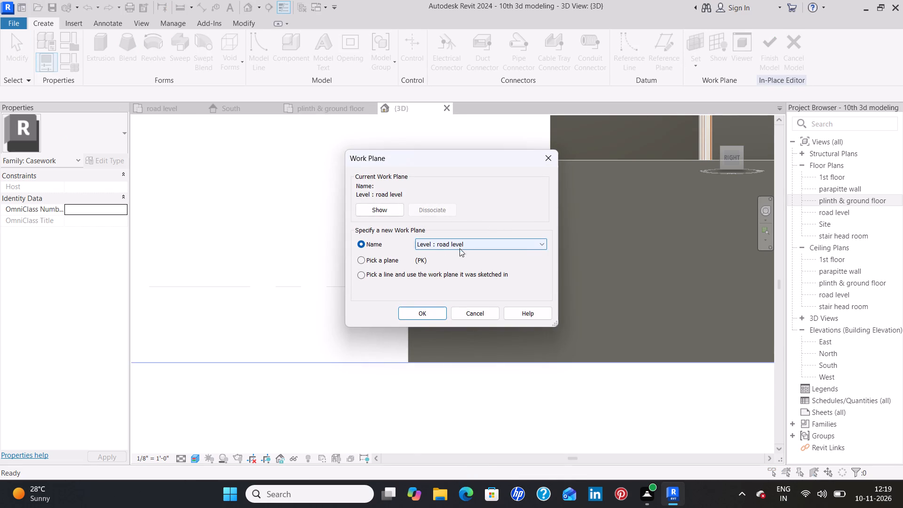
click(360, 260)
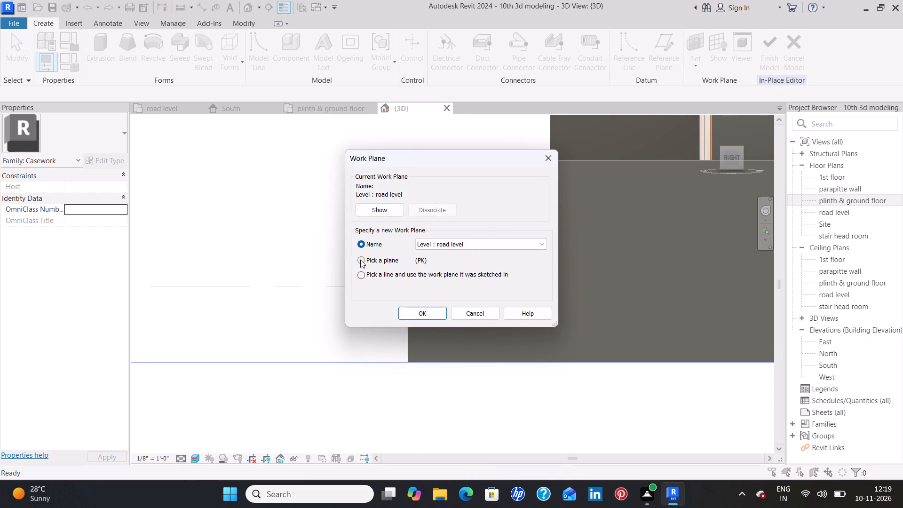
click(417, 311)
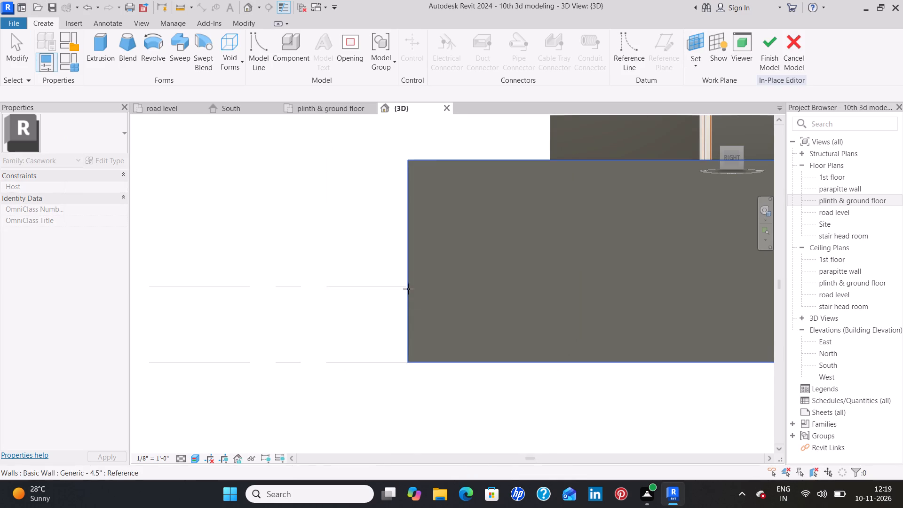
click(408, 276)
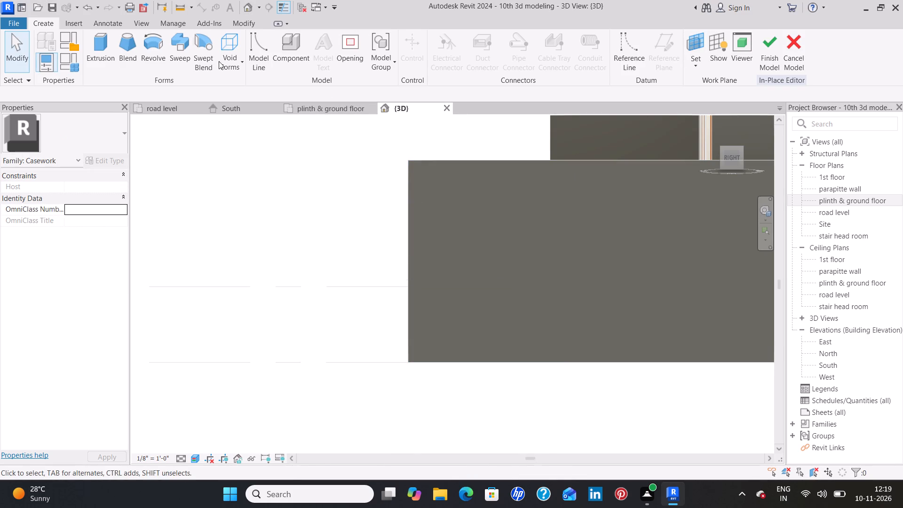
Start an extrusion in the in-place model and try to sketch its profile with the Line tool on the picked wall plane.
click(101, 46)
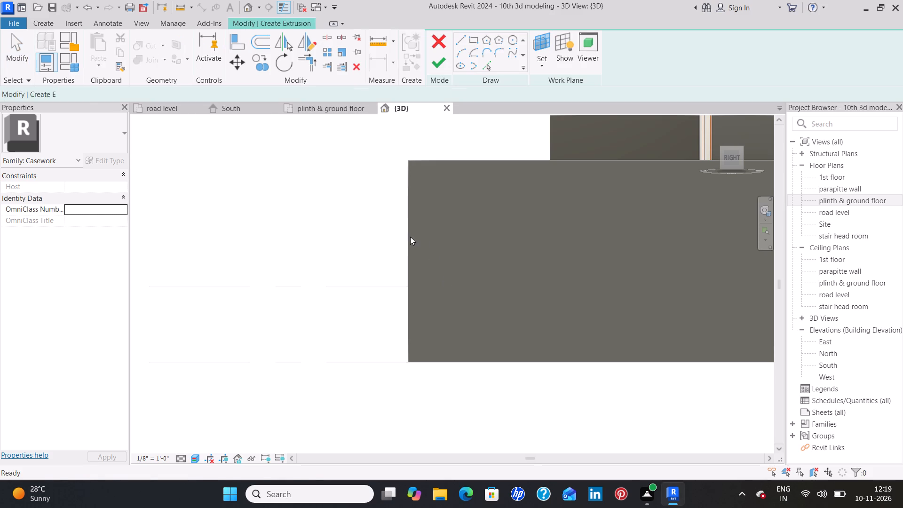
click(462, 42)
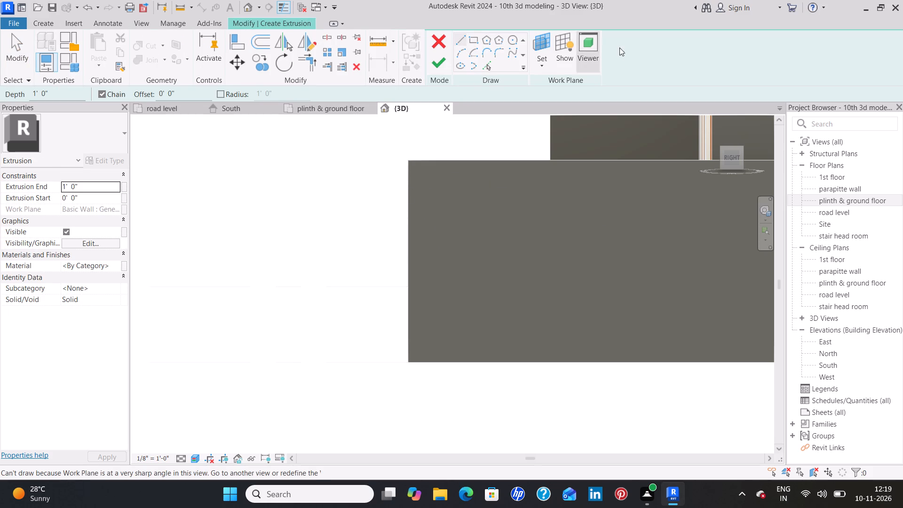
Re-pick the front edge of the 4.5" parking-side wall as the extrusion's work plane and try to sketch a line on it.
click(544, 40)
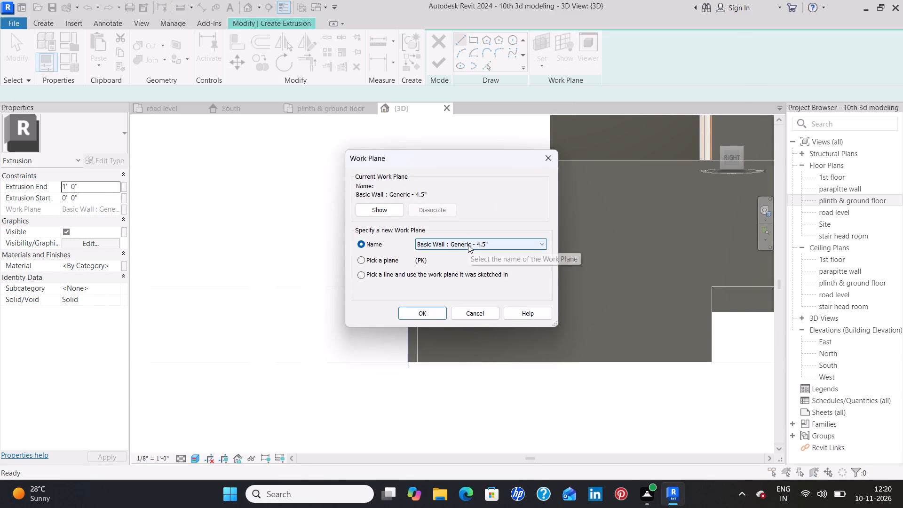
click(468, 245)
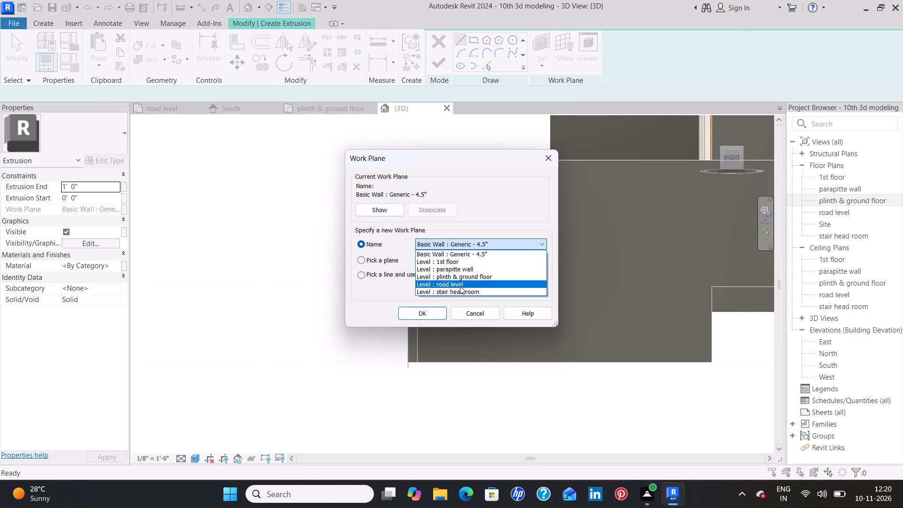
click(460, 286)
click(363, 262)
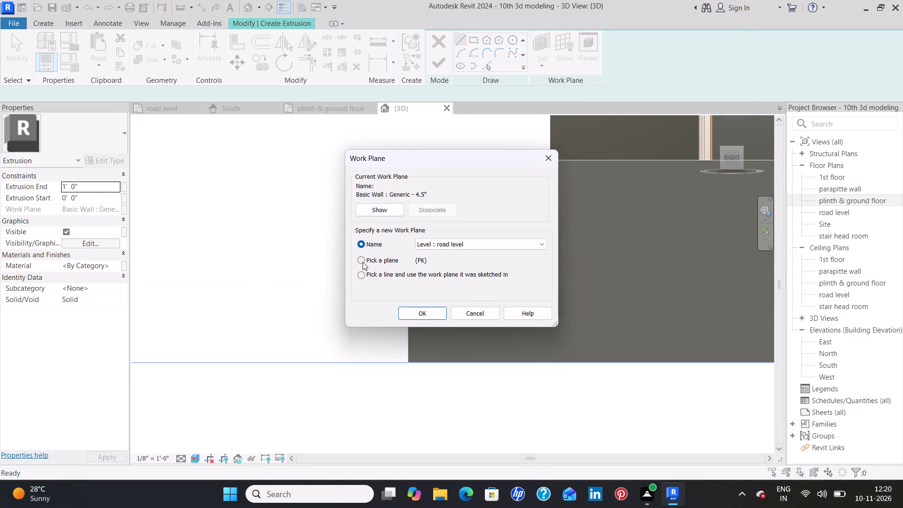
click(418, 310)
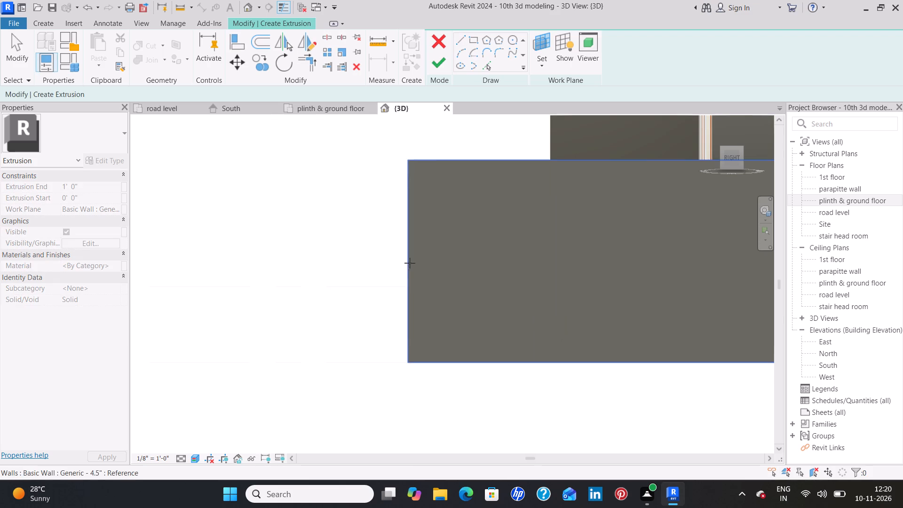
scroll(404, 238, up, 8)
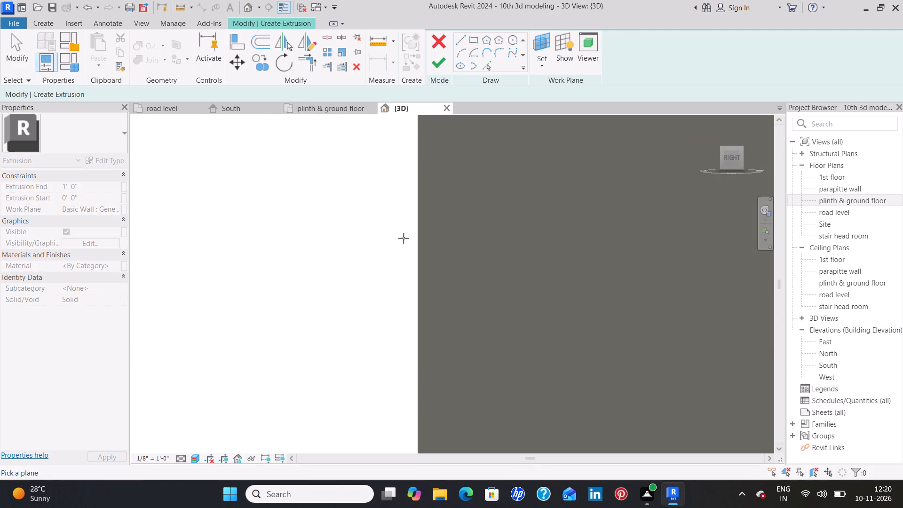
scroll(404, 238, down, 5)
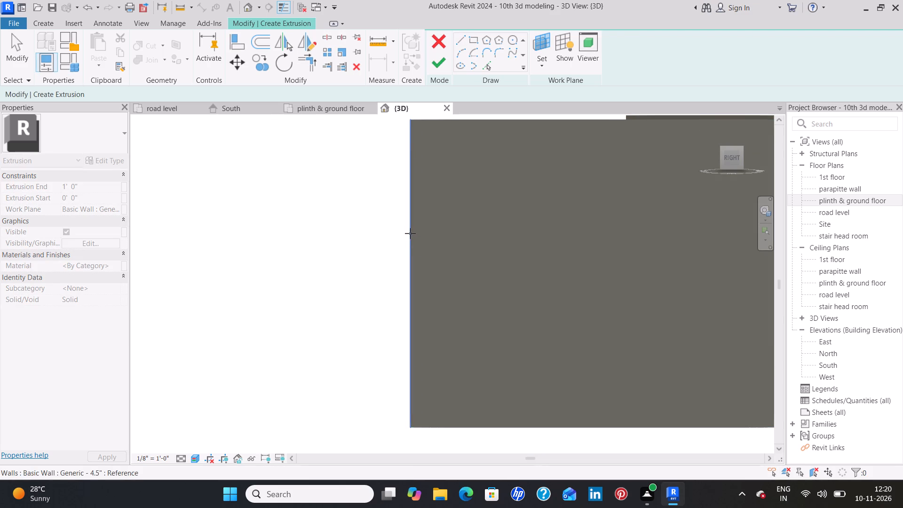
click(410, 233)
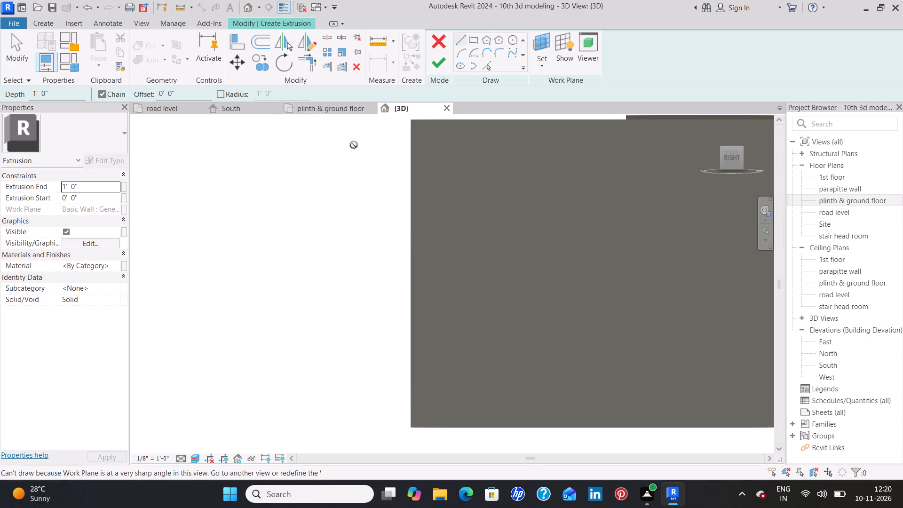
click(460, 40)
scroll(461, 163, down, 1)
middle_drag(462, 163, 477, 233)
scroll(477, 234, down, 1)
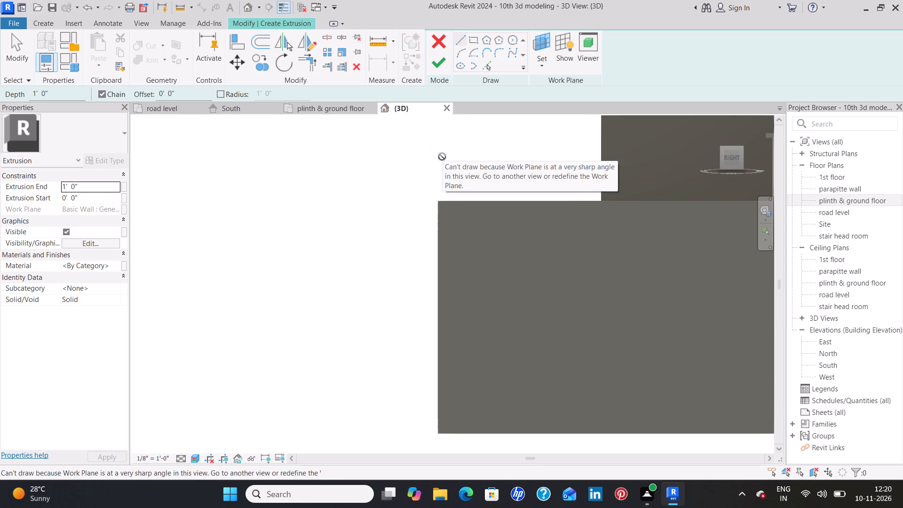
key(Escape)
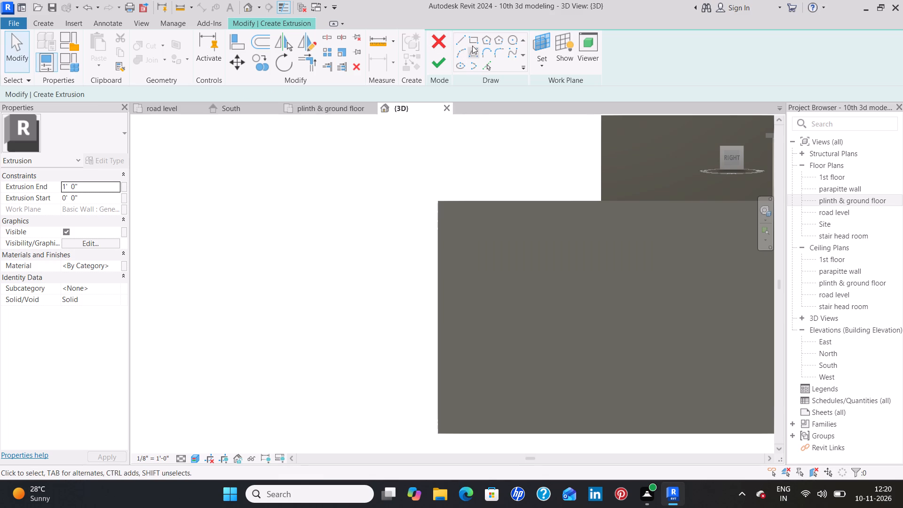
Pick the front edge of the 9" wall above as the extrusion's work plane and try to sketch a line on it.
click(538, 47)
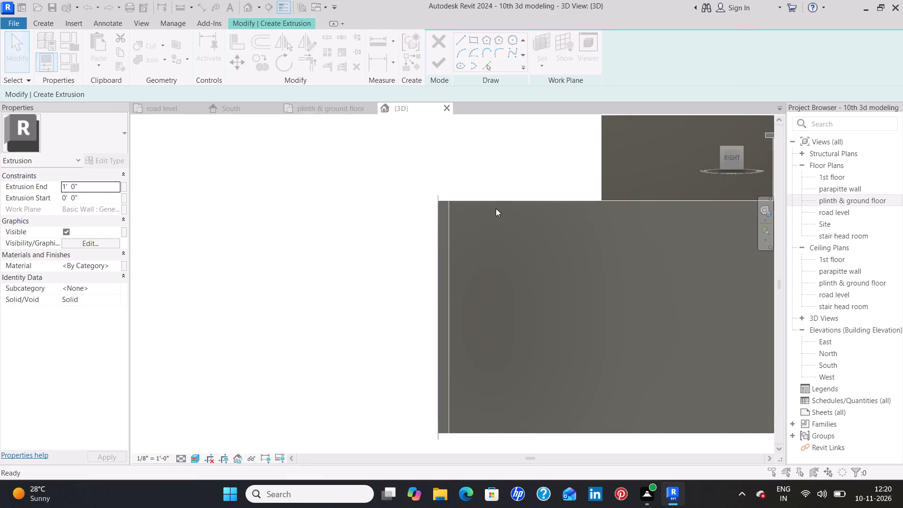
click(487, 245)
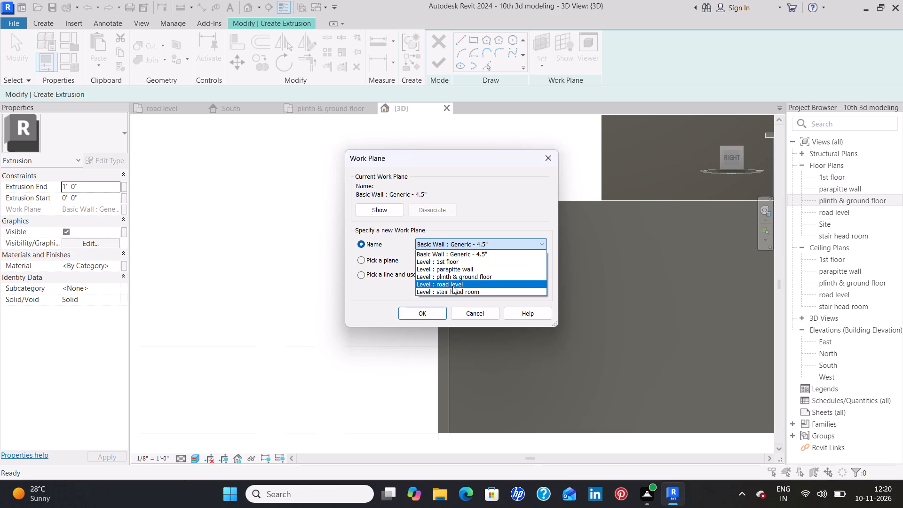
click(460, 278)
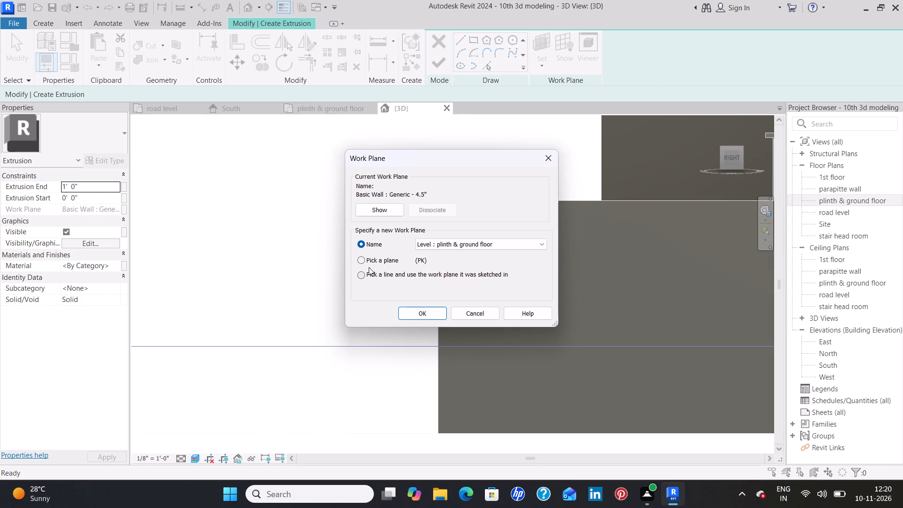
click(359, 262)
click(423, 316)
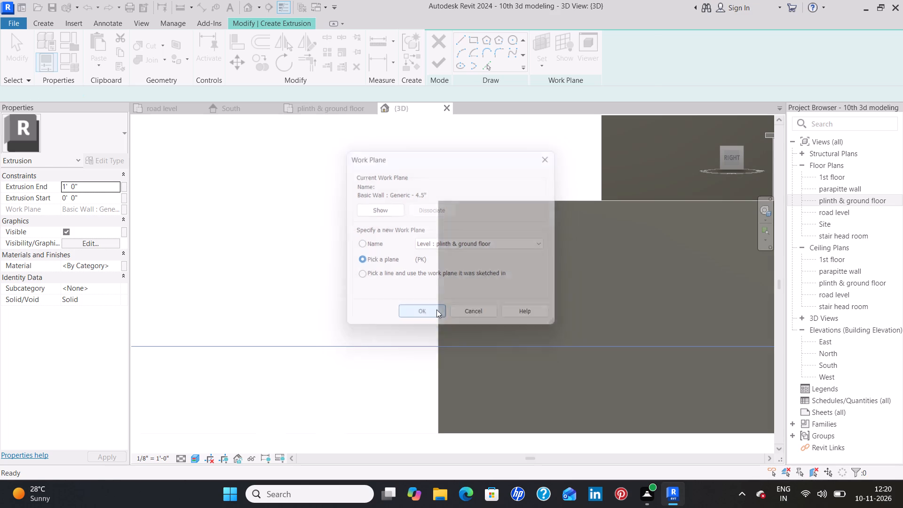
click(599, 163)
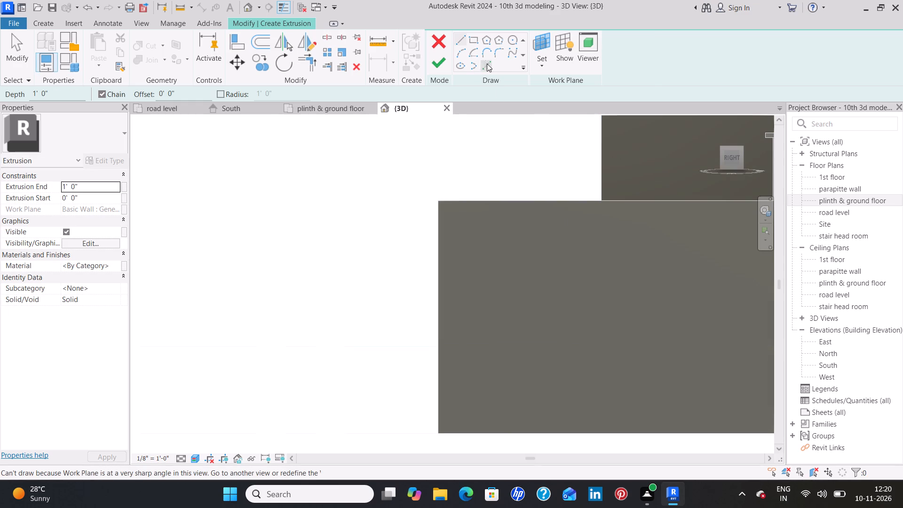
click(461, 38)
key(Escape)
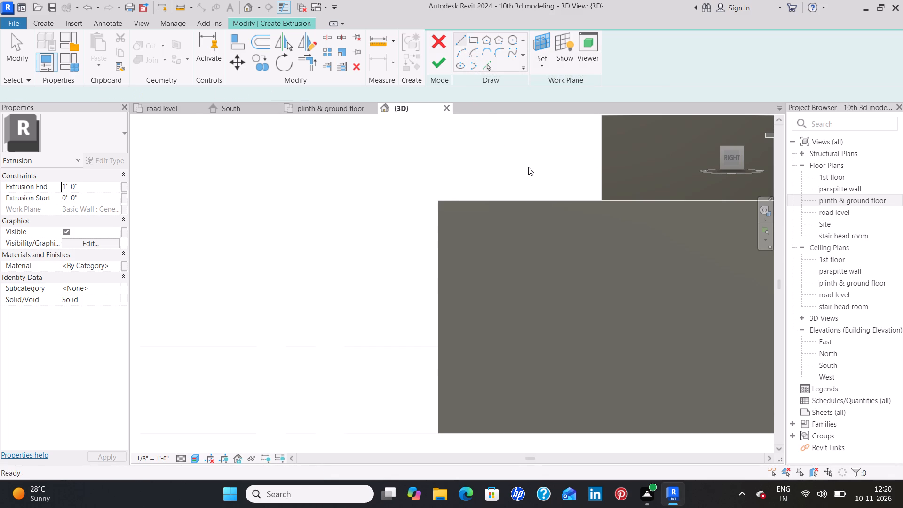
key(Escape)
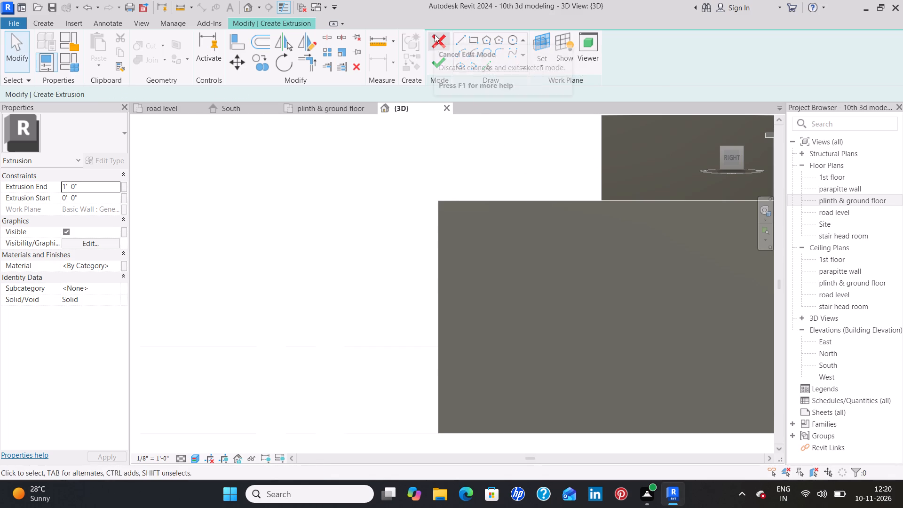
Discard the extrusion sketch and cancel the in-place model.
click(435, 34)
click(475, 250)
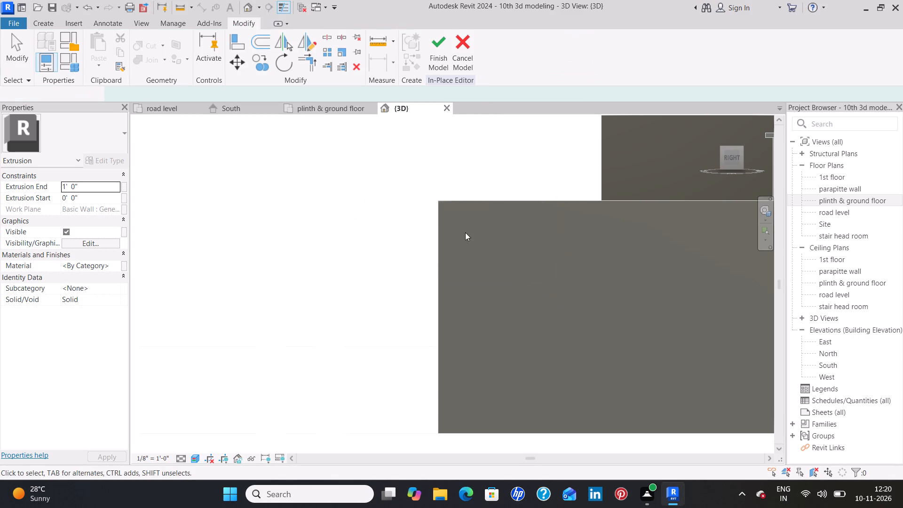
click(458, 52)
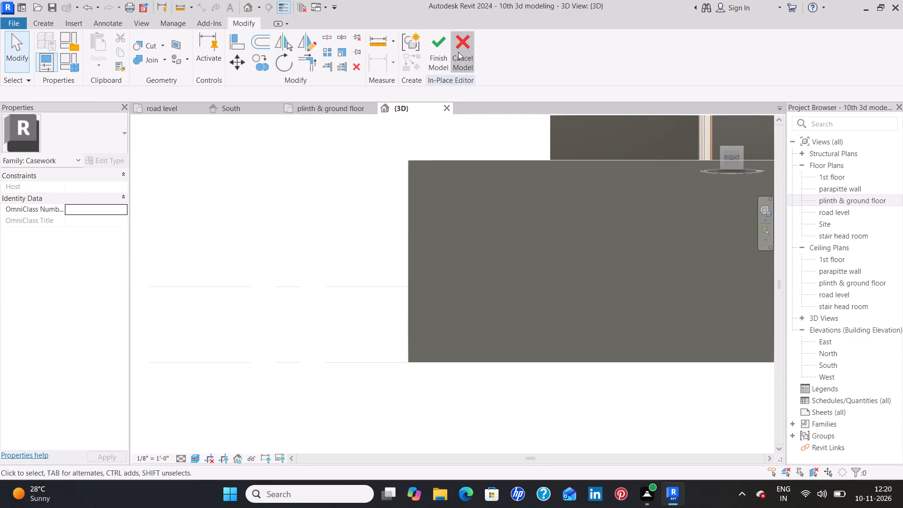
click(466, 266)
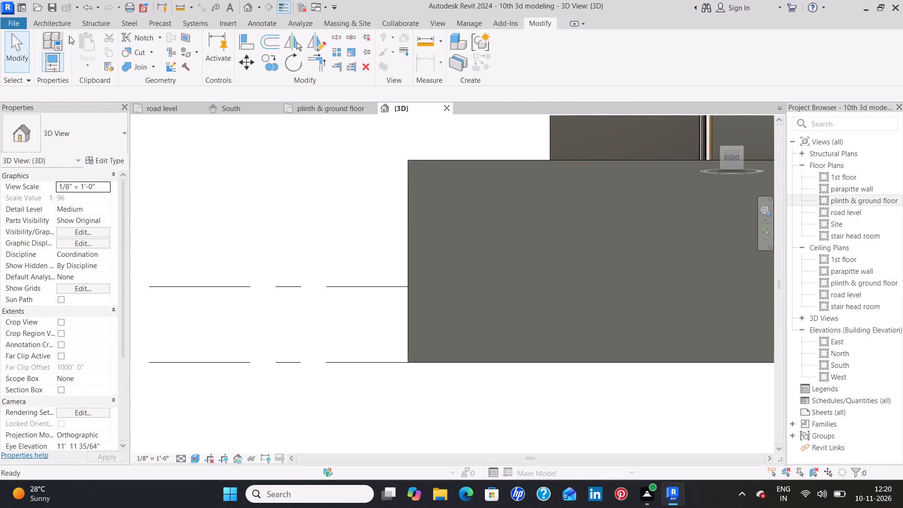
Start a new in-place model in the Casework category with the default name Casework 1.
click(63, 20)
click(135, 60)
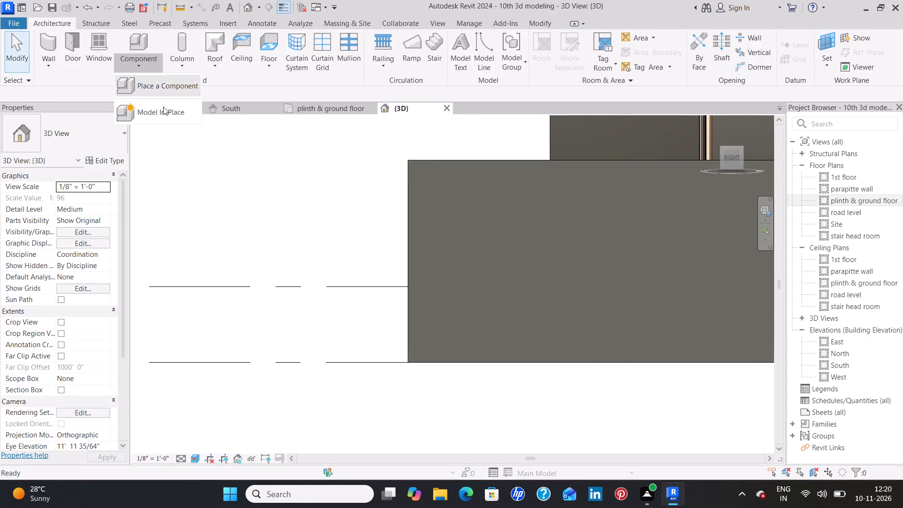
click(164, 108)
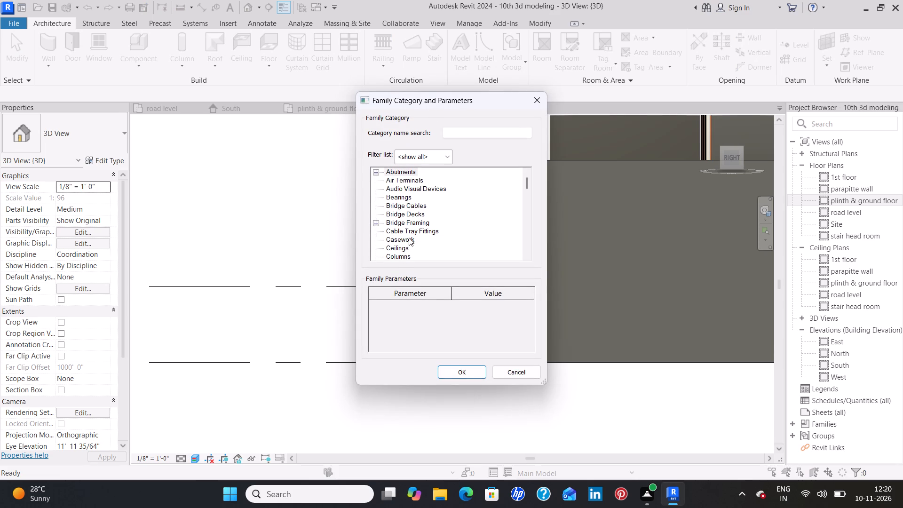
click(409, 238)
click(453, 373)
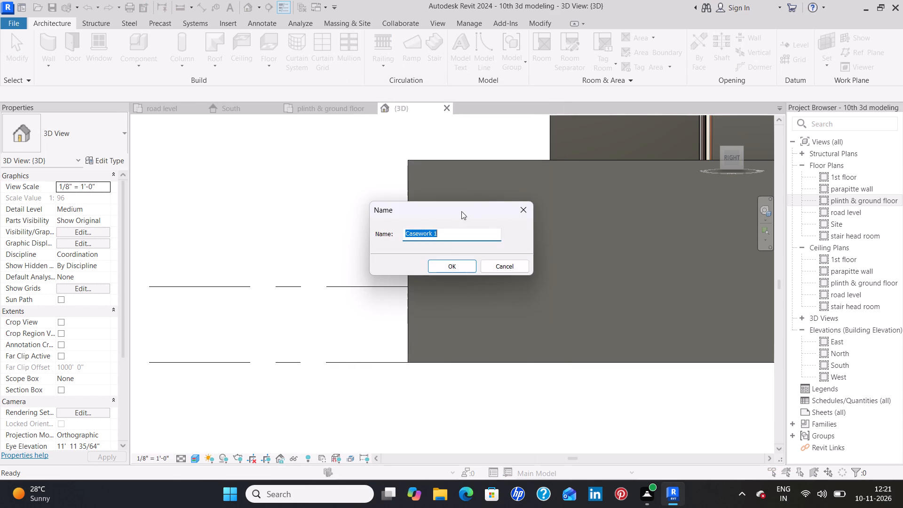
click(451, 266)
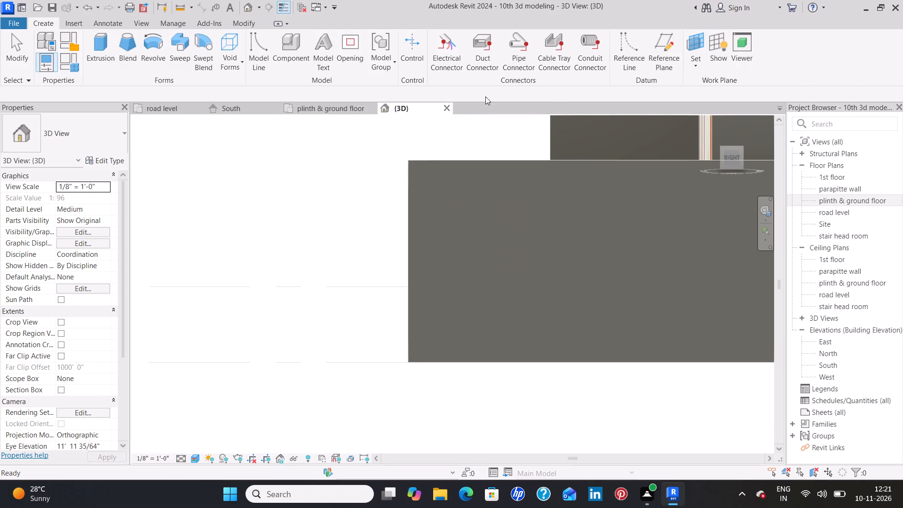
Set the in-place model's work plane by picking the front edge of the 4.5" parking-side wall.
click(694, 42)
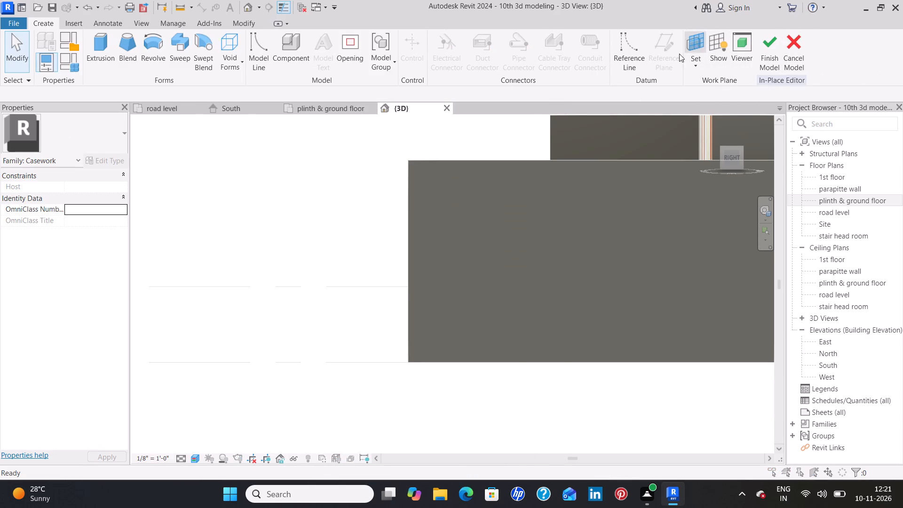
click(361, 259)
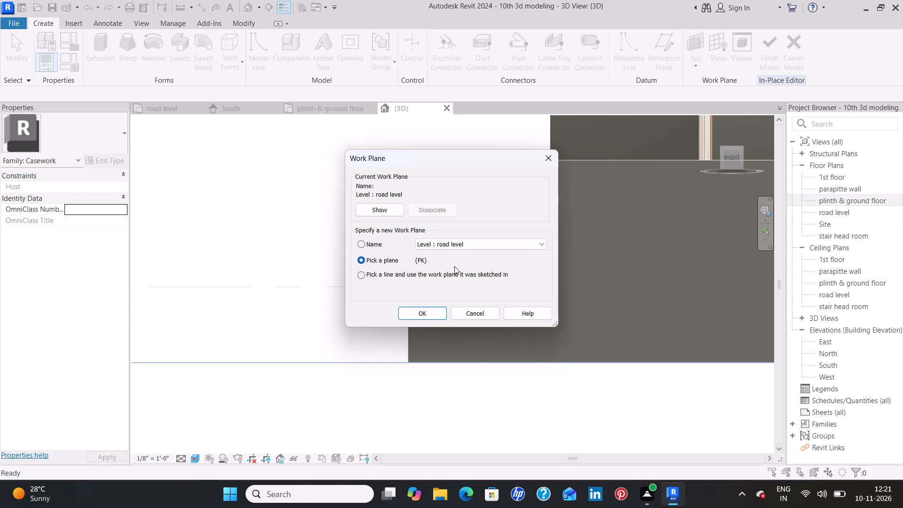
click(414, 311)
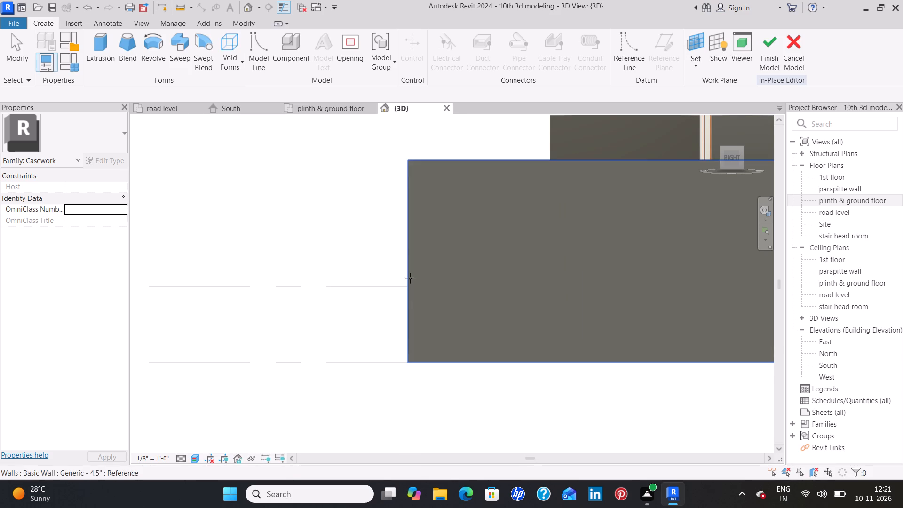
click(405, 260)
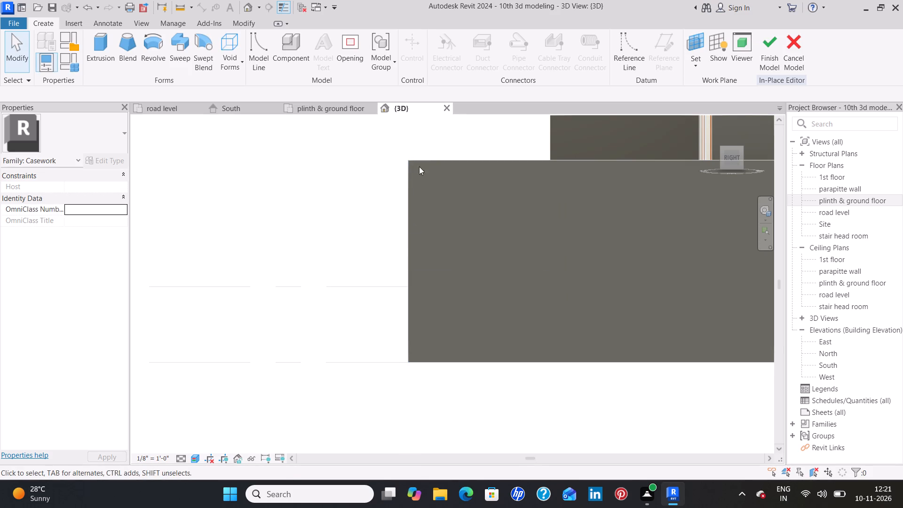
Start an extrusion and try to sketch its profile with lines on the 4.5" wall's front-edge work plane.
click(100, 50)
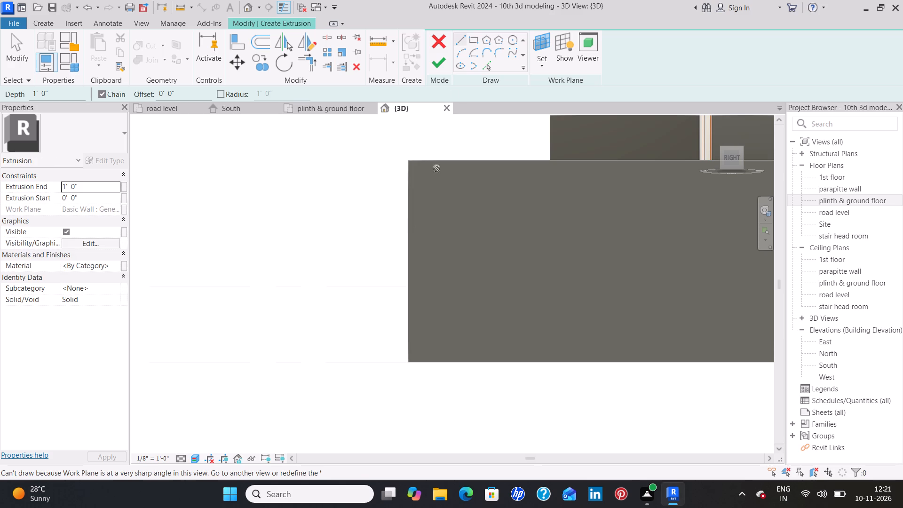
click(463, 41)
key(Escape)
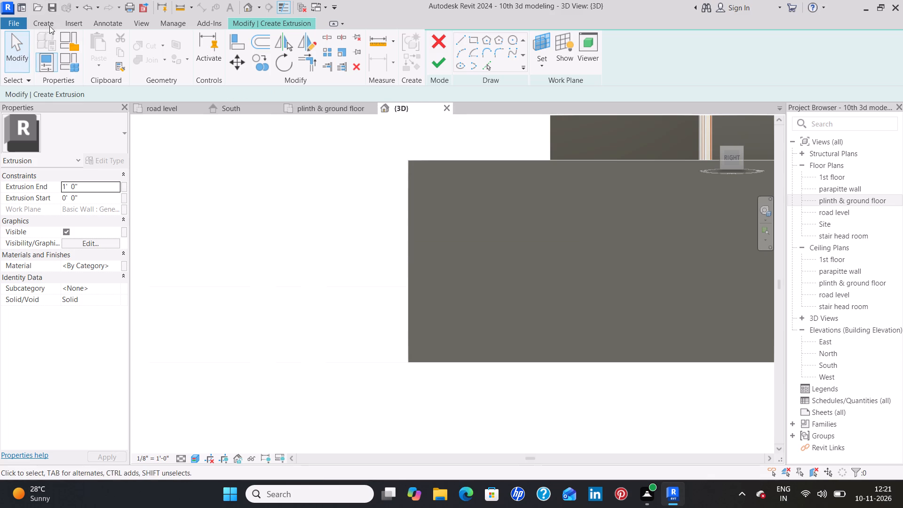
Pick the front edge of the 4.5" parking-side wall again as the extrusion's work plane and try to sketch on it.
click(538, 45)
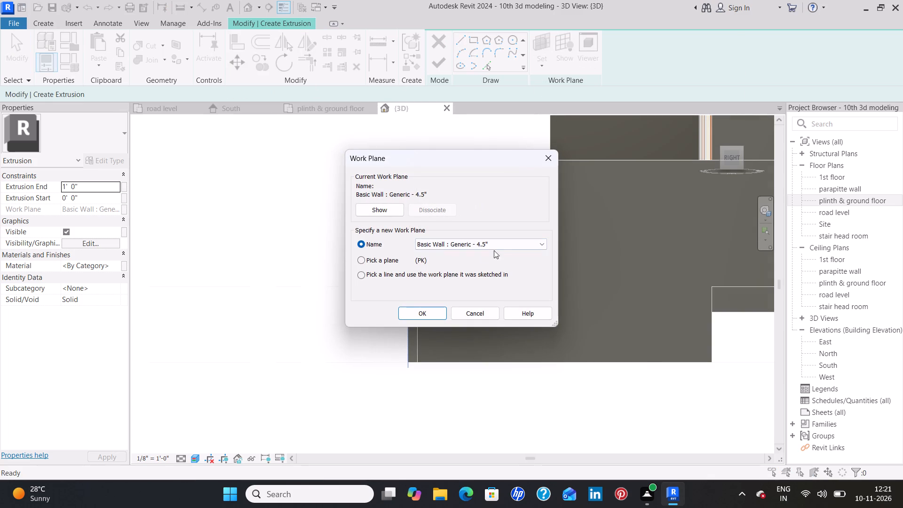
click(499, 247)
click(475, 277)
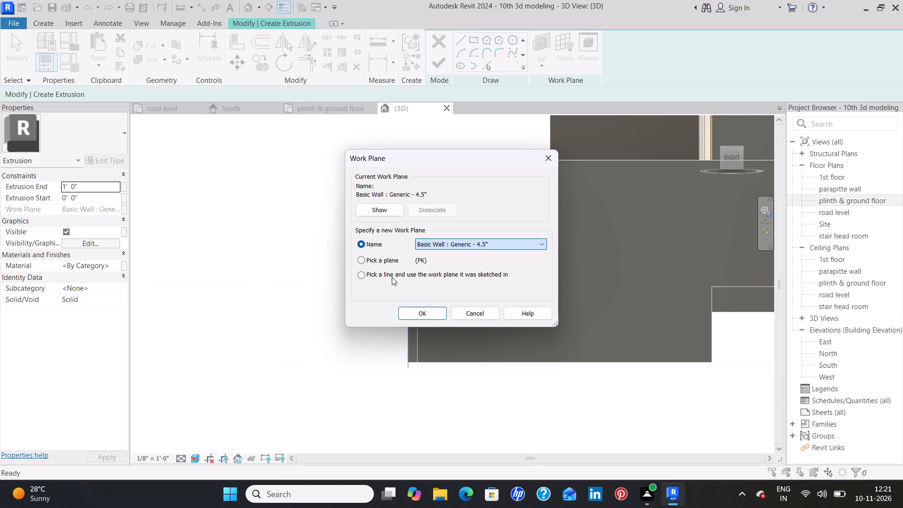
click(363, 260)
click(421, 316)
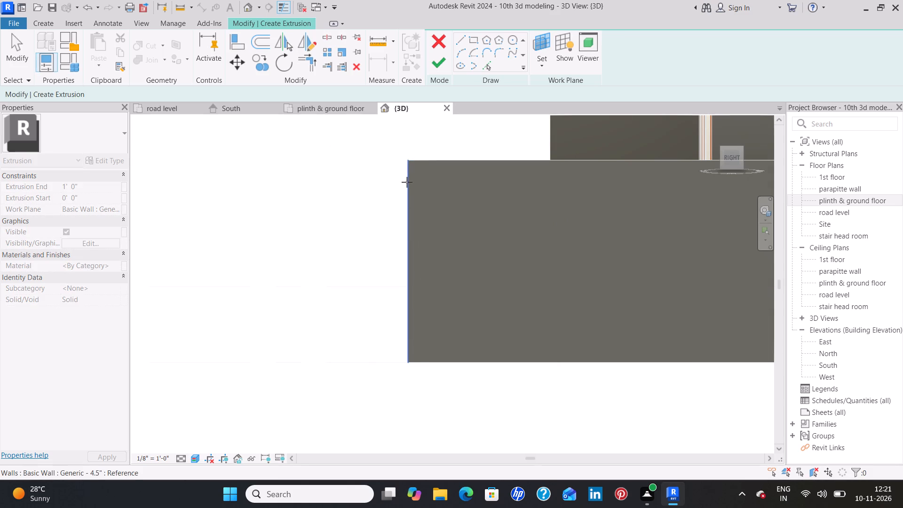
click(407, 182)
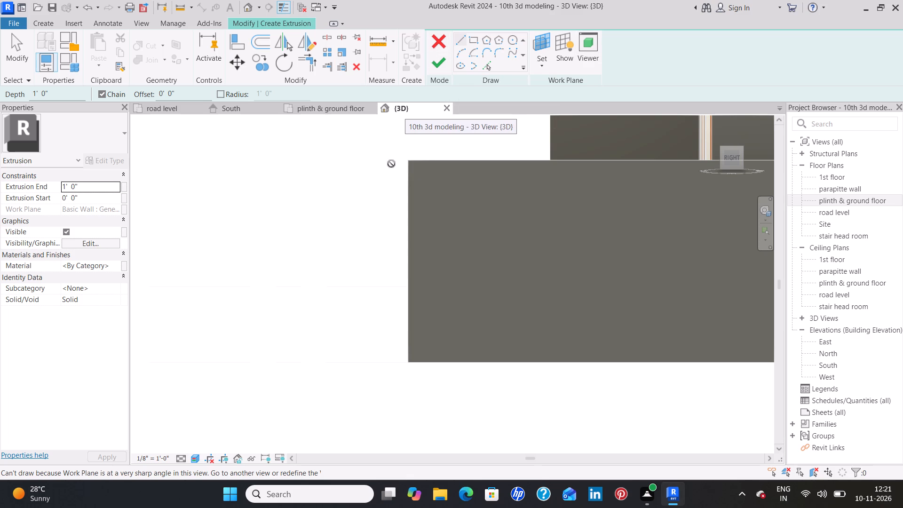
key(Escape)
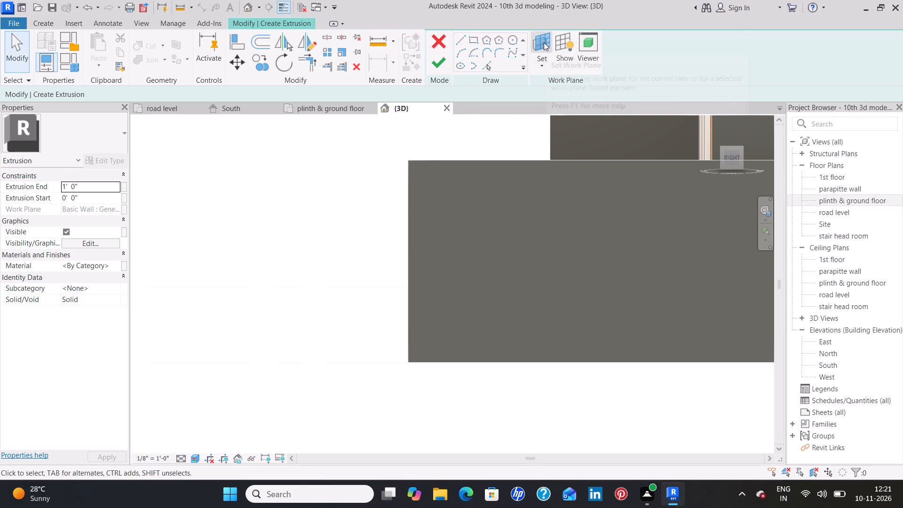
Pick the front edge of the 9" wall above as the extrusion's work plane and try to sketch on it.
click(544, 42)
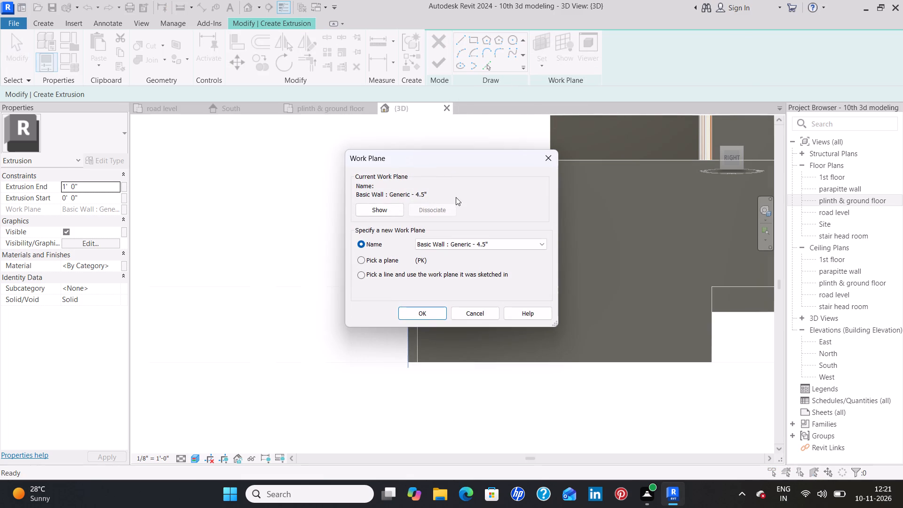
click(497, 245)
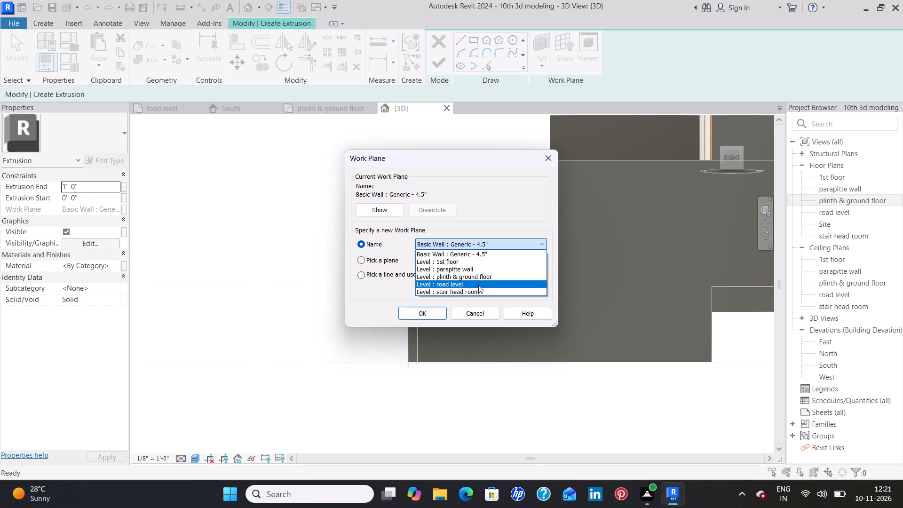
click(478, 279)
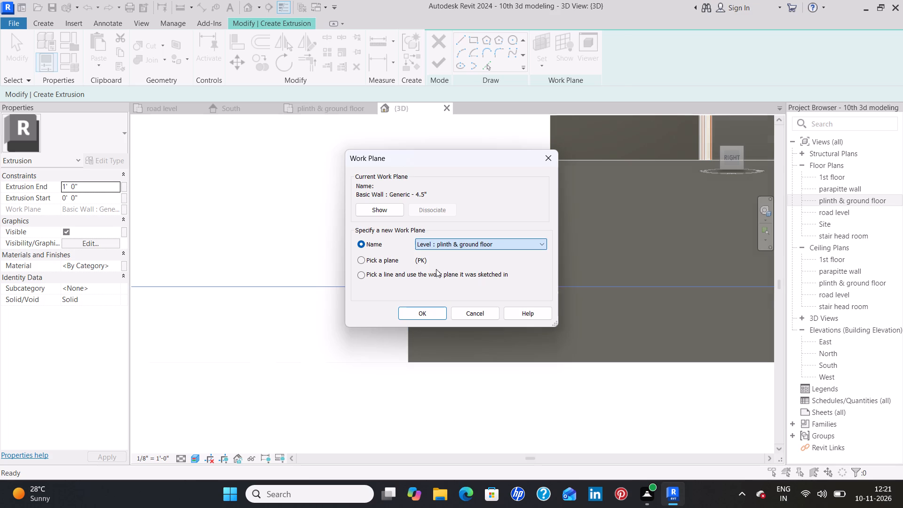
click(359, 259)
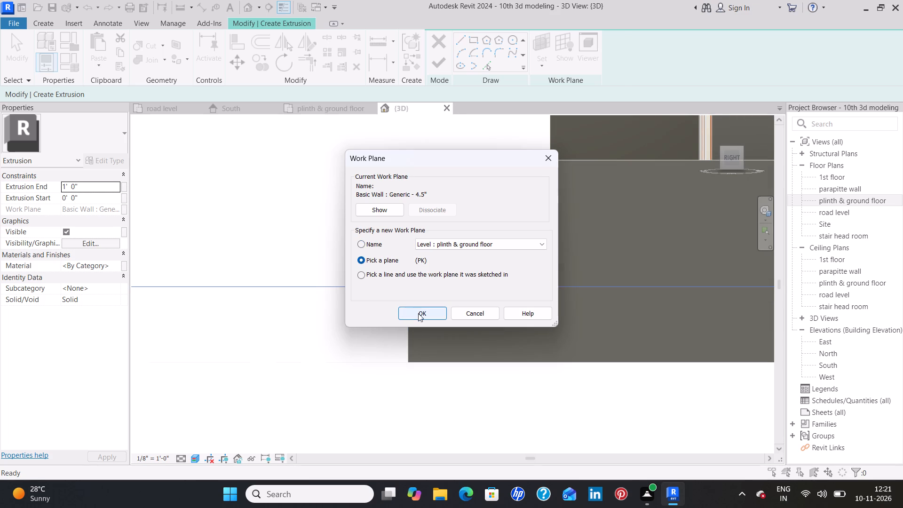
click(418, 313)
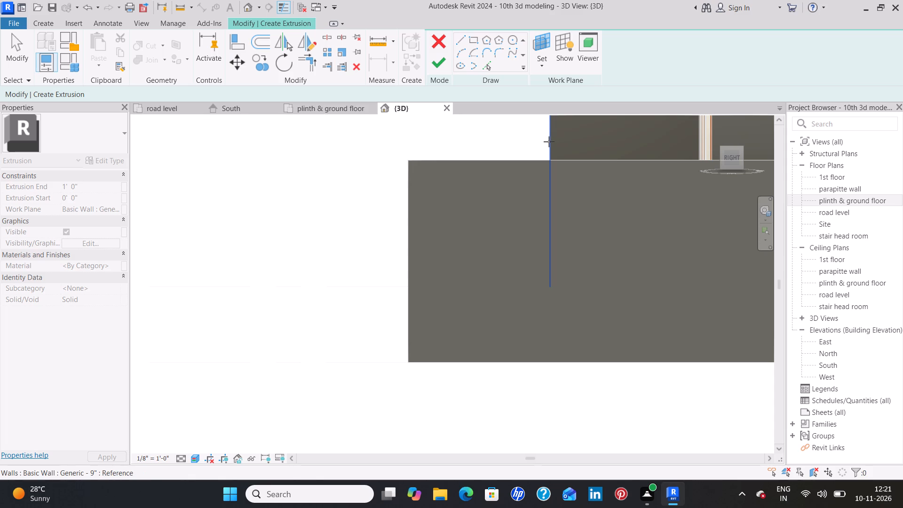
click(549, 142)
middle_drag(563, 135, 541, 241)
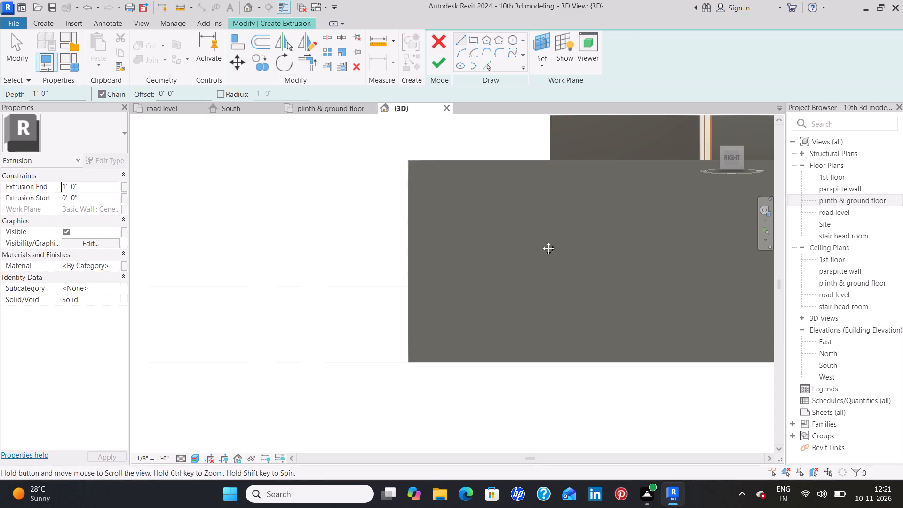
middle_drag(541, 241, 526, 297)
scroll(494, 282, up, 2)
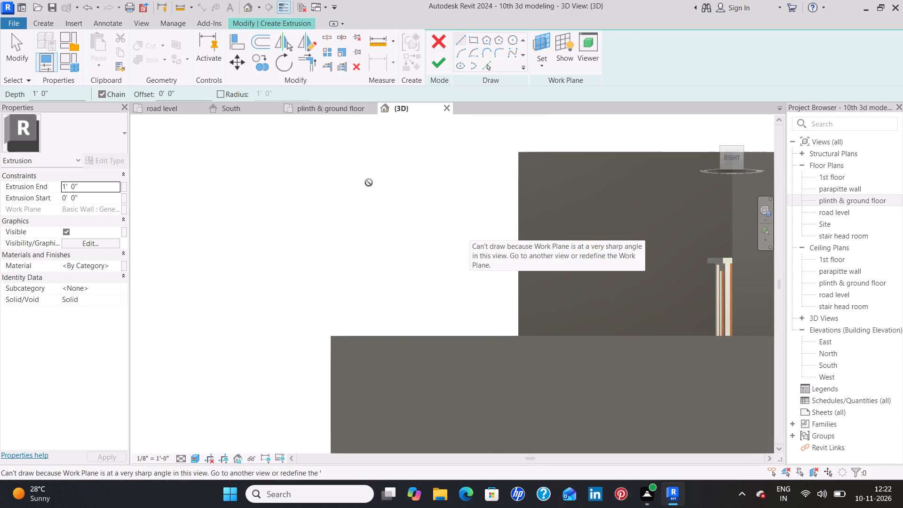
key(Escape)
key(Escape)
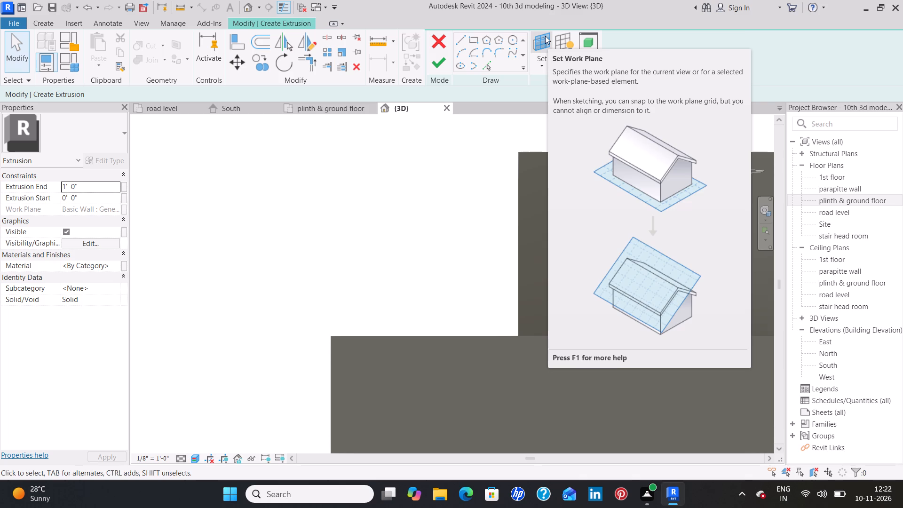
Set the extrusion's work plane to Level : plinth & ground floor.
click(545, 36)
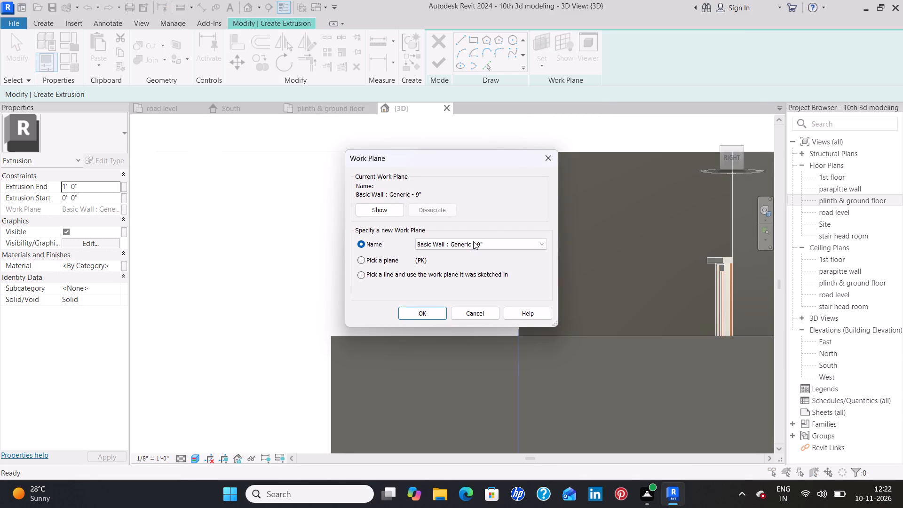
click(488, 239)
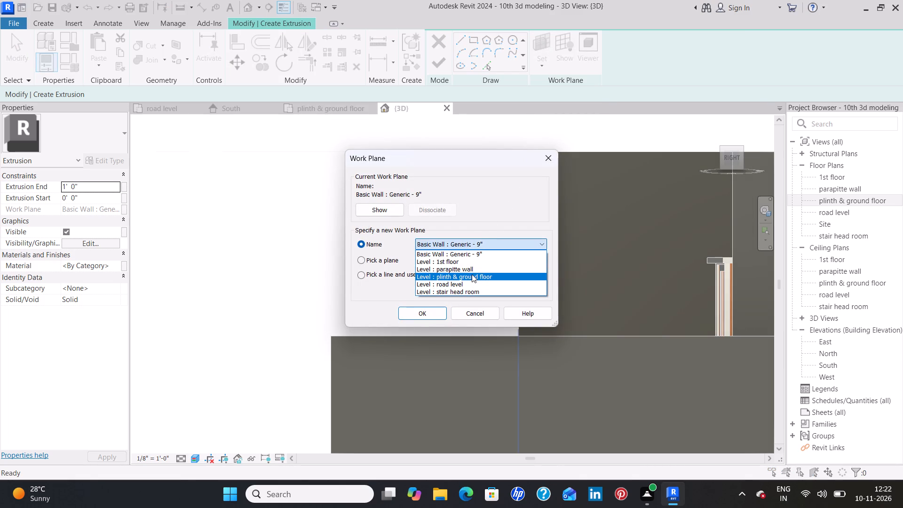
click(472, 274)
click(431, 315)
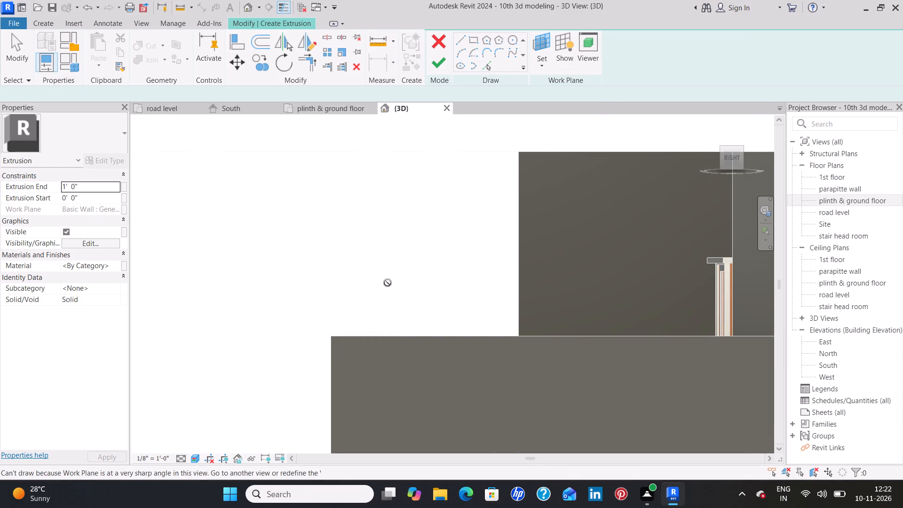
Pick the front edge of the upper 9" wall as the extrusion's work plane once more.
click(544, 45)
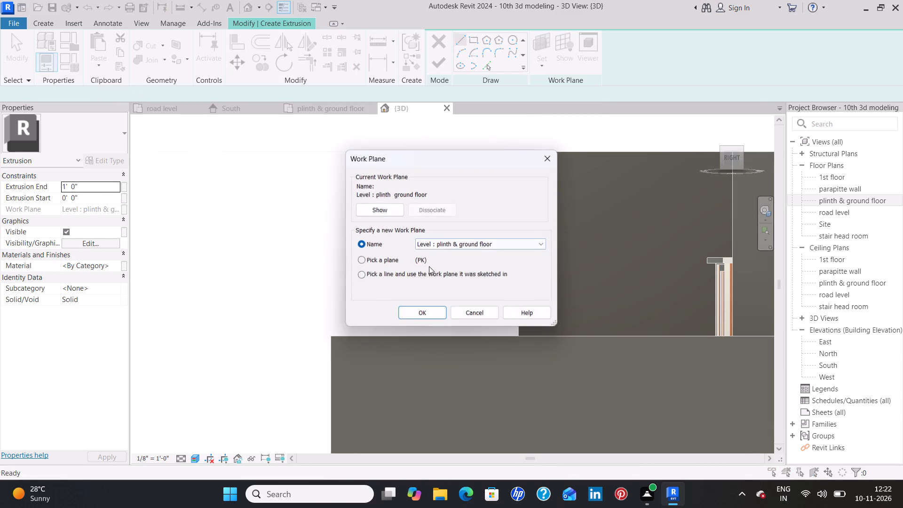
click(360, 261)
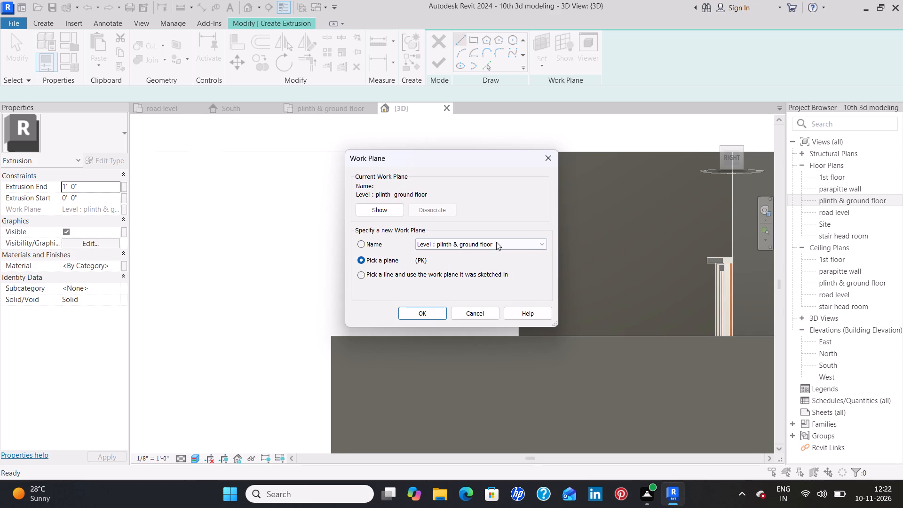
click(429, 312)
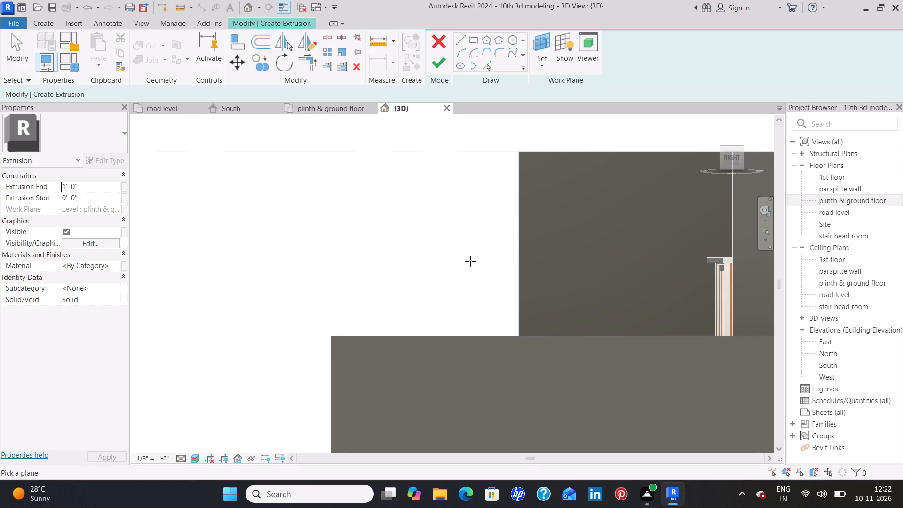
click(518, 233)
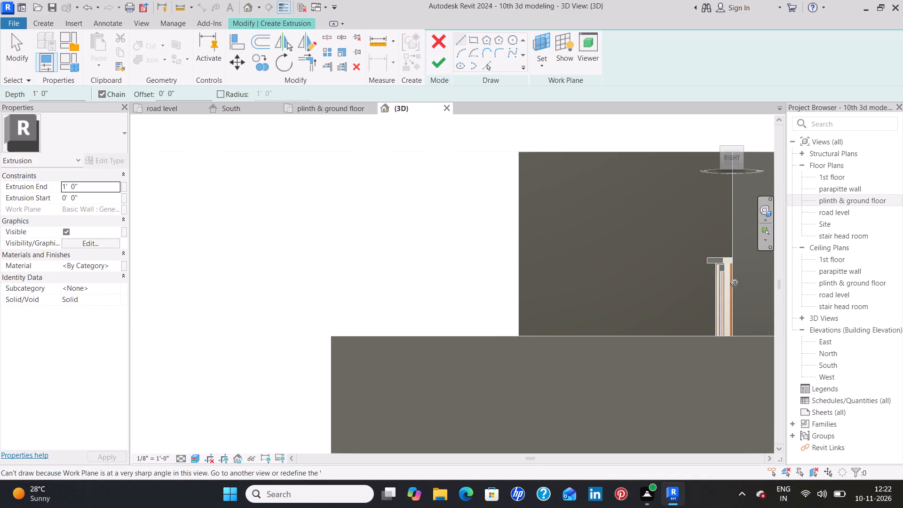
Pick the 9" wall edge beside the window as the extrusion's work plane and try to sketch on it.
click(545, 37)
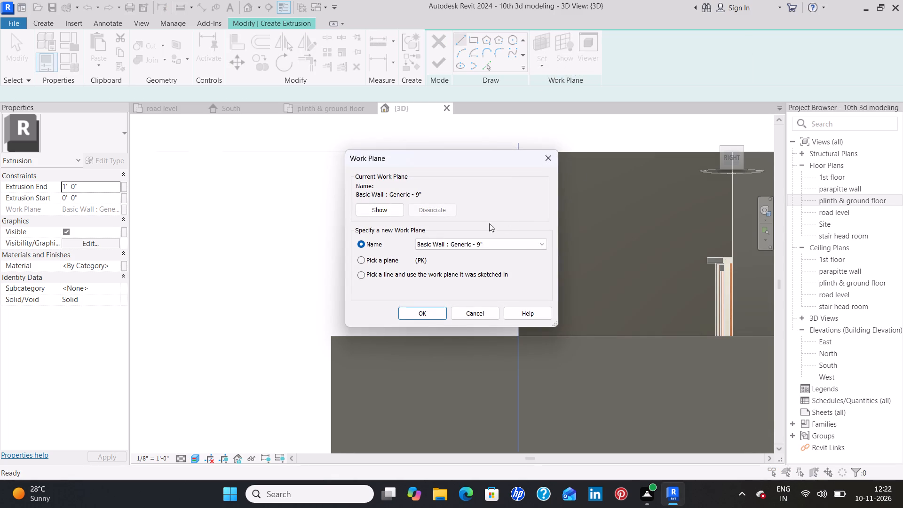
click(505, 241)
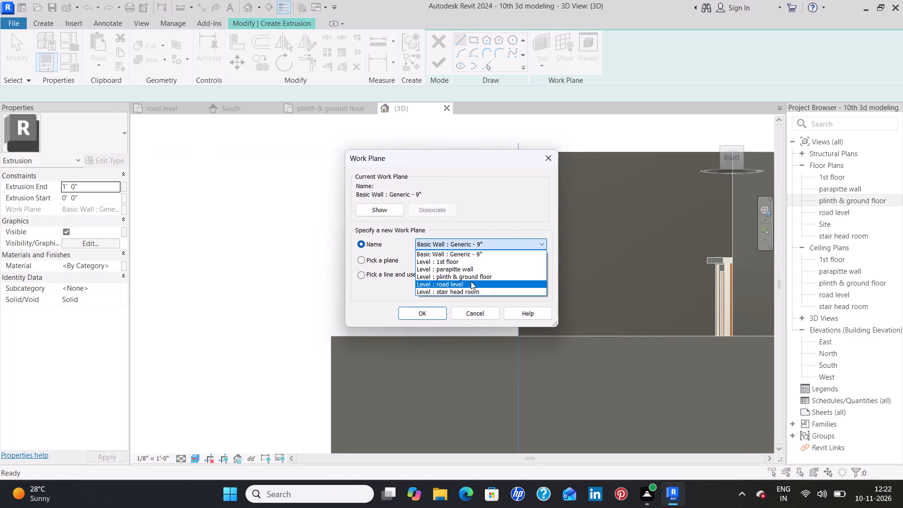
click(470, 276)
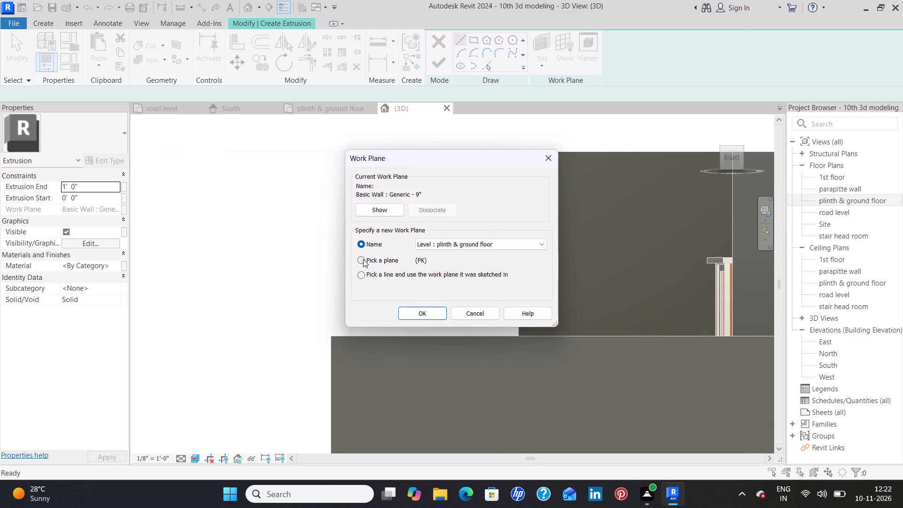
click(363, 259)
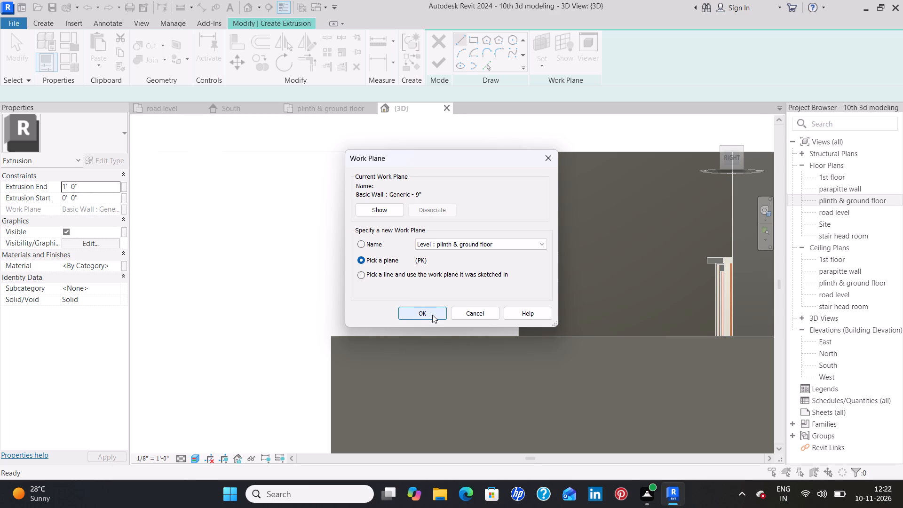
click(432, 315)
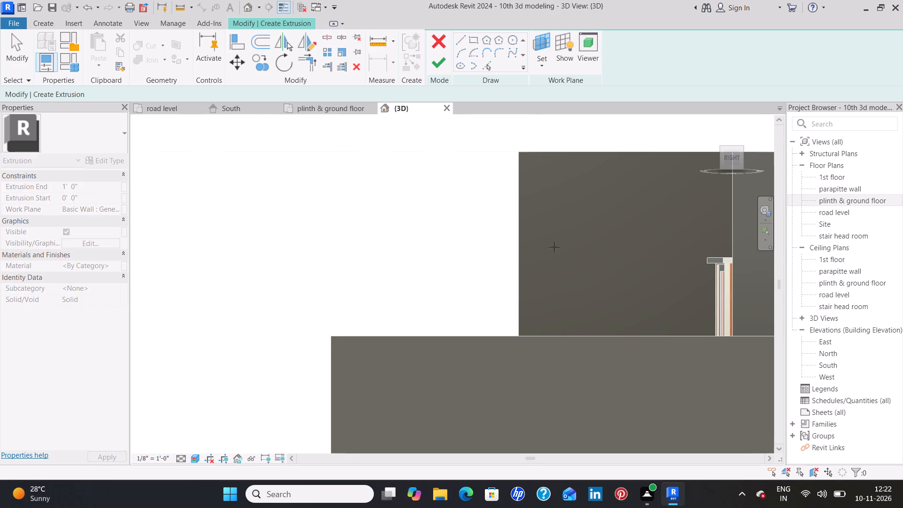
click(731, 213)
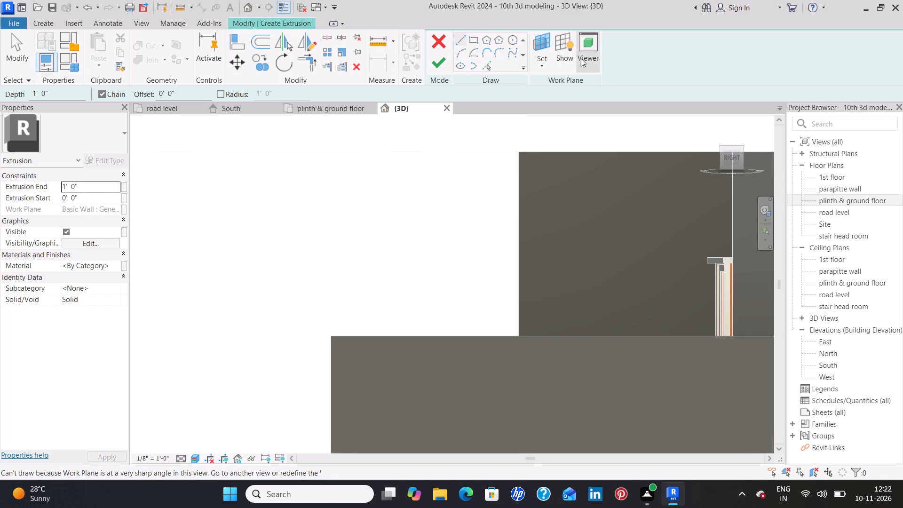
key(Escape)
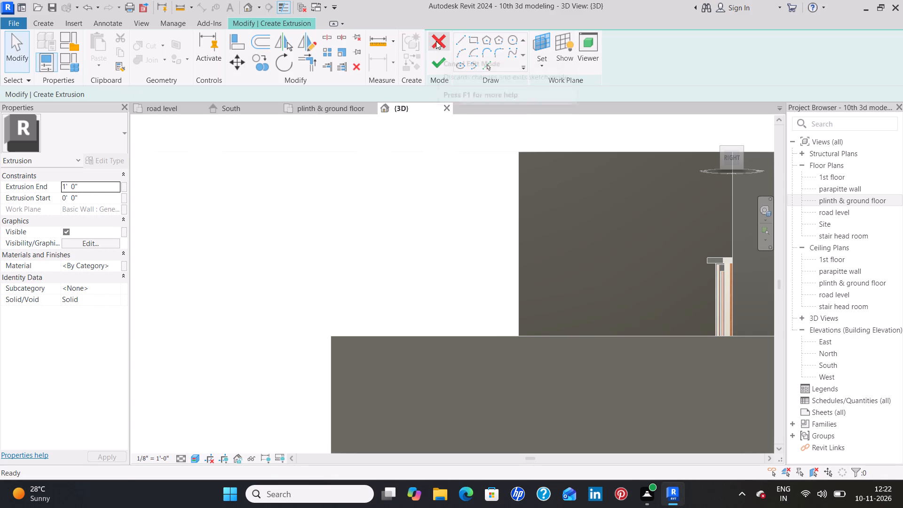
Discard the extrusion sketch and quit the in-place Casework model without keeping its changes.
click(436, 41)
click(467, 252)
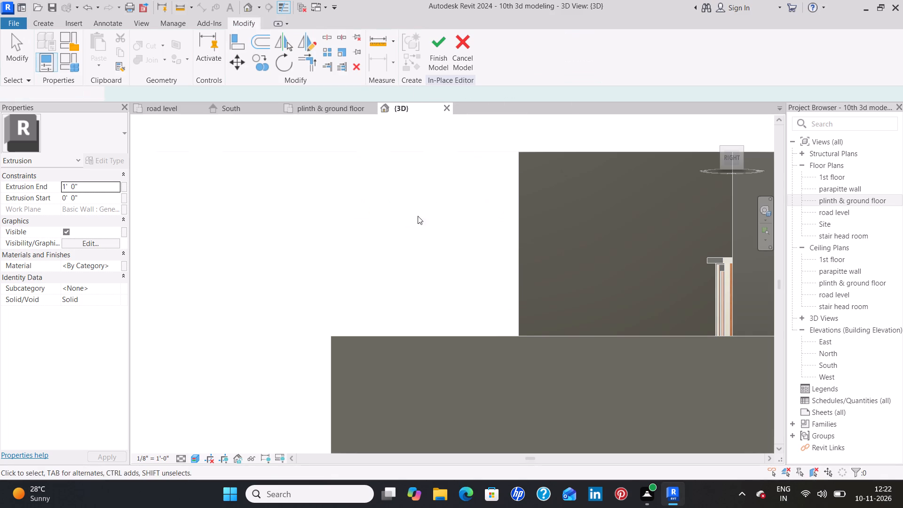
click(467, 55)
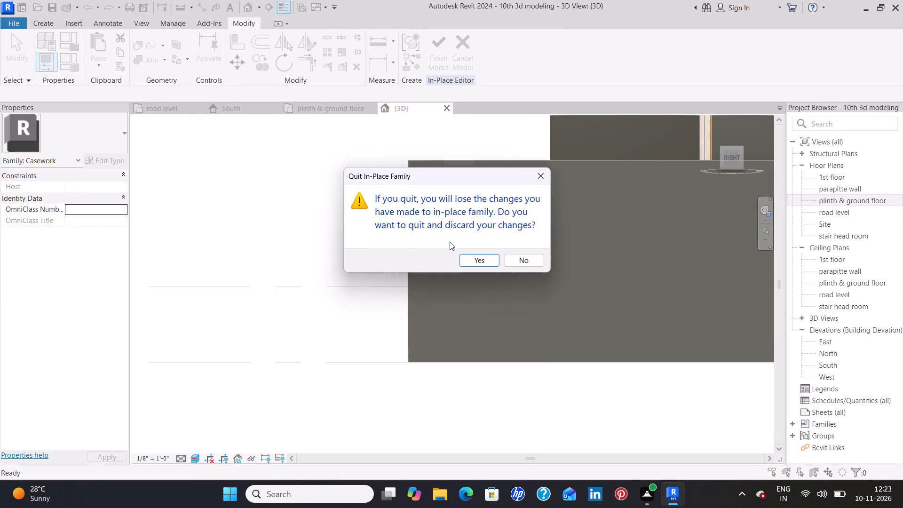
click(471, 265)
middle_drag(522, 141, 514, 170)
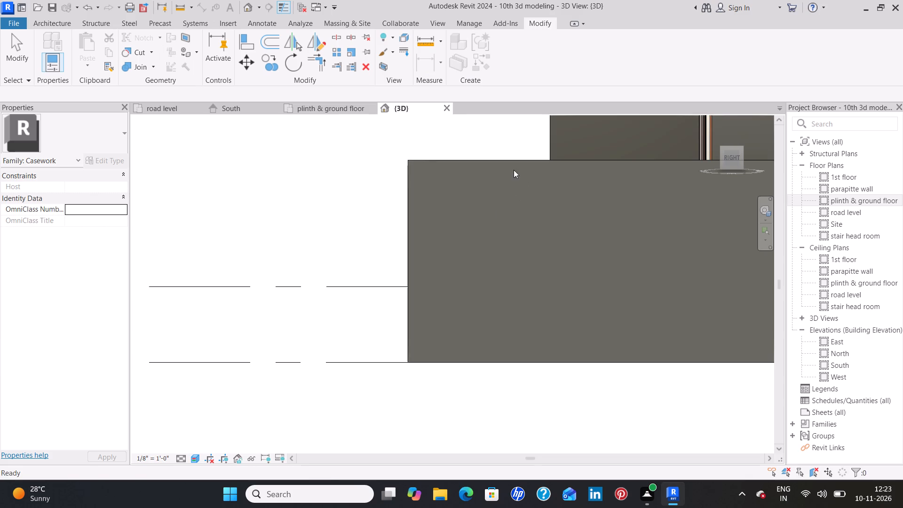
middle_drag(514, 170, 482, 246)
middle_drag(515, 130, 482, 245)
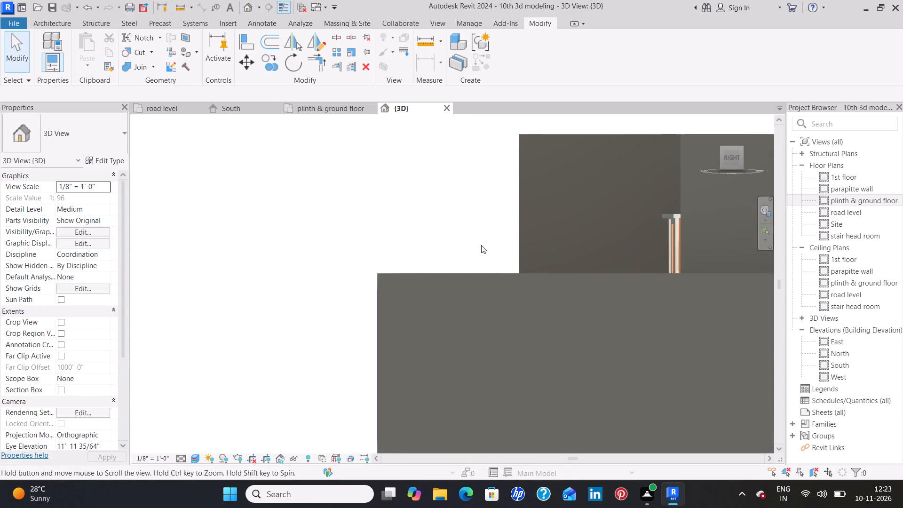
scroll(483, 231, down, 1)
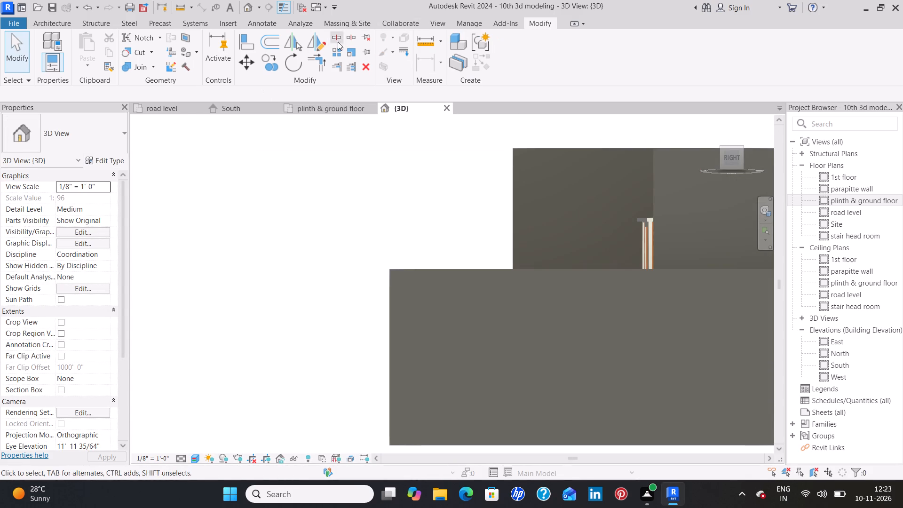
Create a new in-place model in the Casework category, keeping the name Casework 1.
click(42, 19)
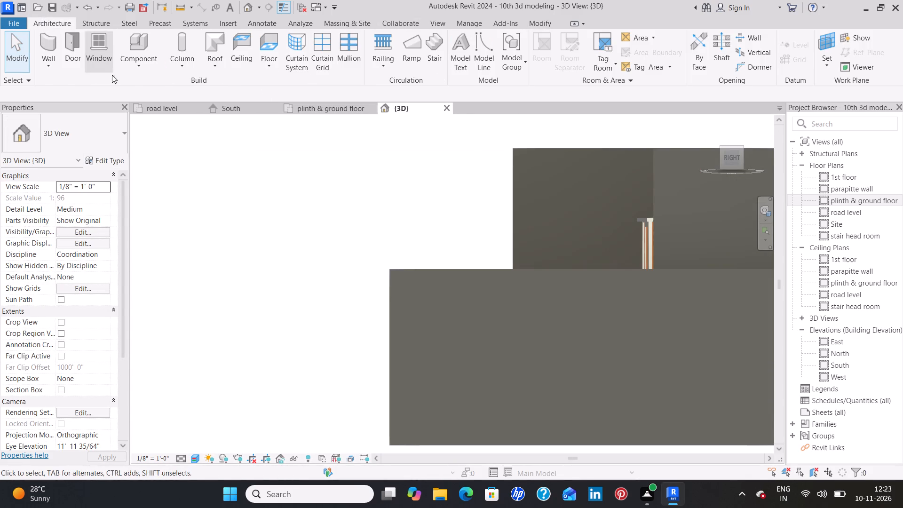
click(130, 66)
click(165, 117)
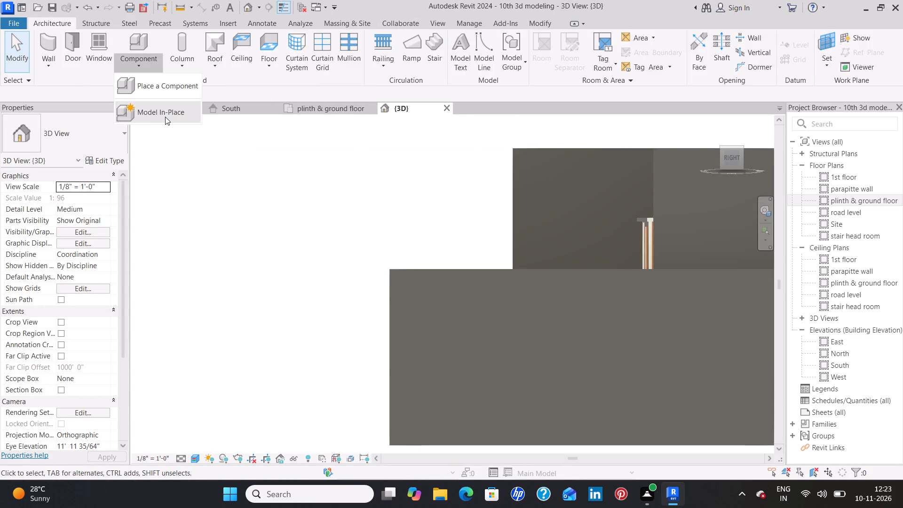
click(404, 241)
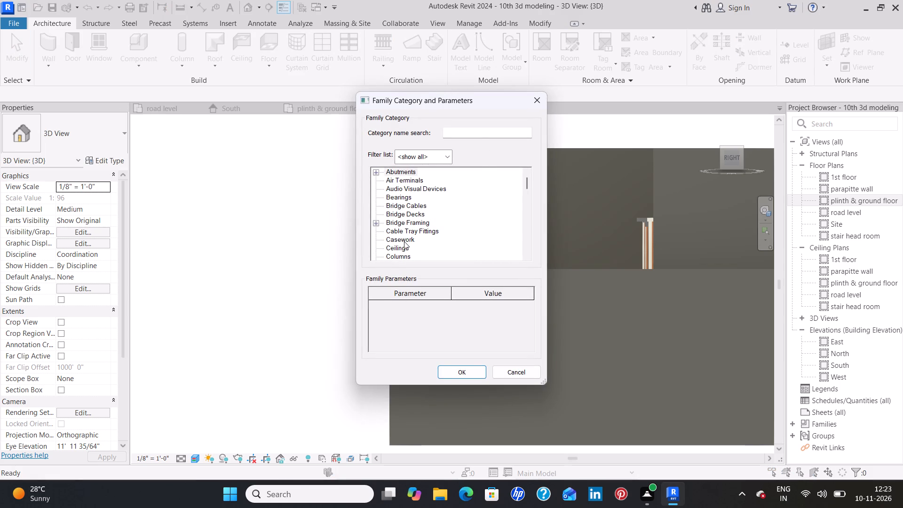
click(449, 372)
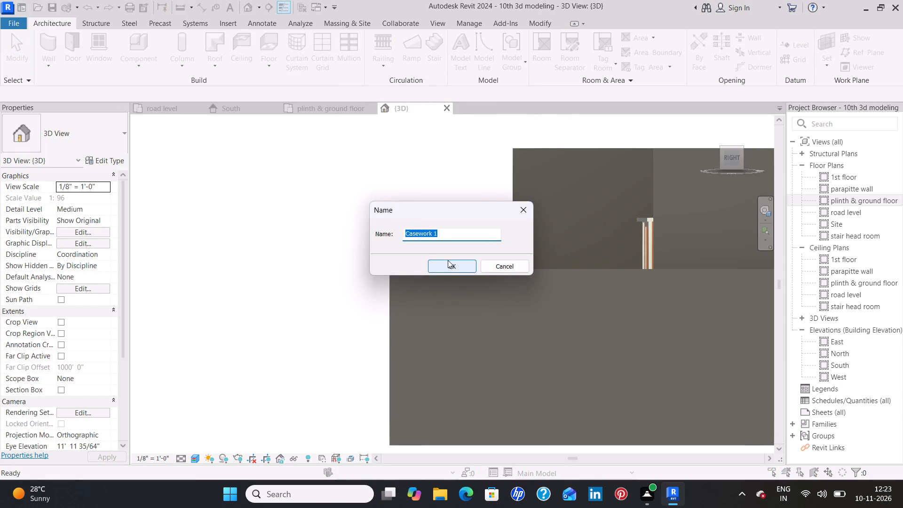
click(448, 260)
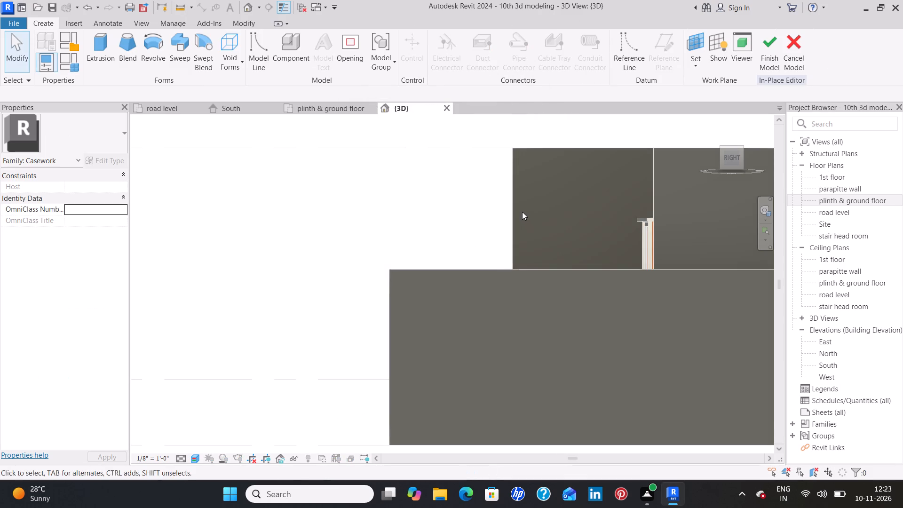
Pick the upper 9" wall's front edge as the work plane and begin an extrusion on it.
scroll(520, 202, up, 6)
middle_drag(520, 202, 519, 205)
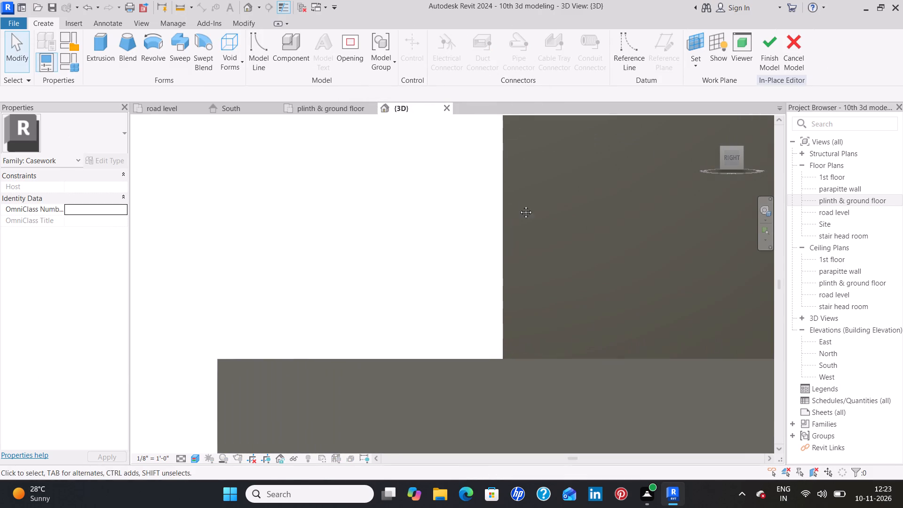
middle_drag(519, 205, 499, 255)
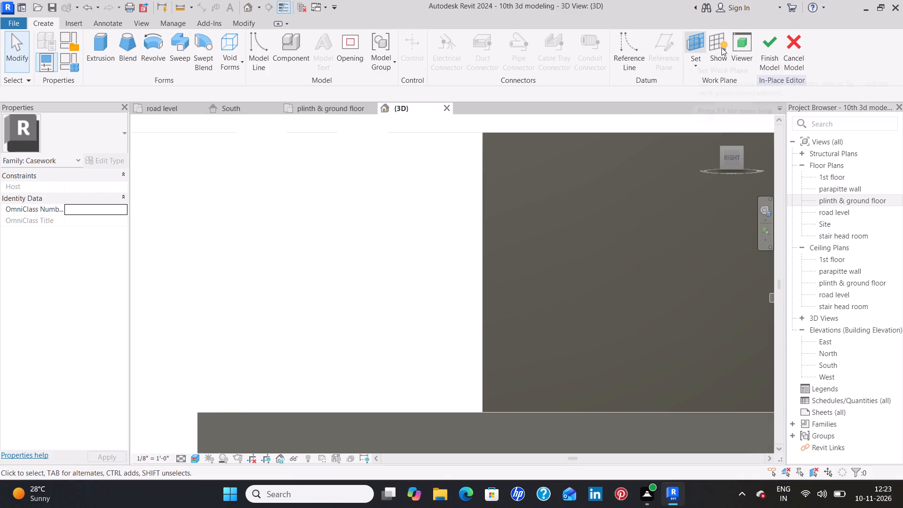
click(697, 70)
click(712, 105)
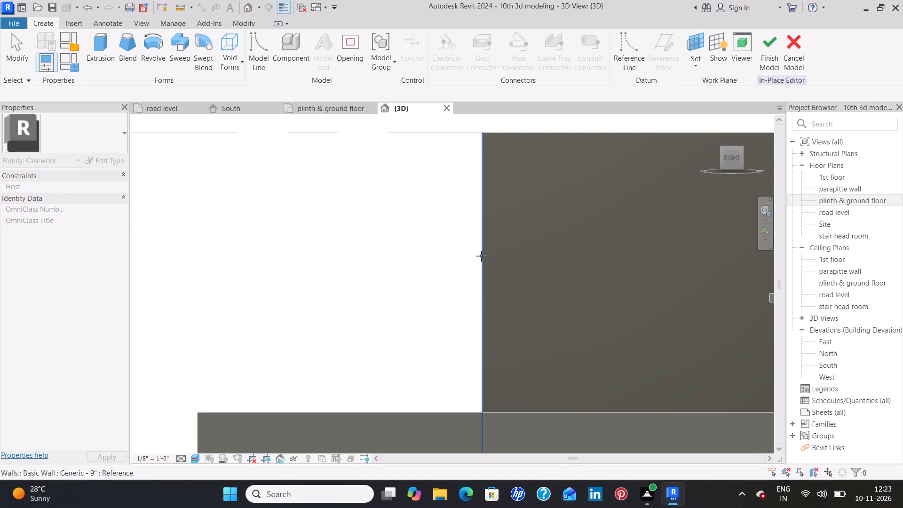
scroll(481, 256, up, 4)
scroll(484, 254, down, 4)
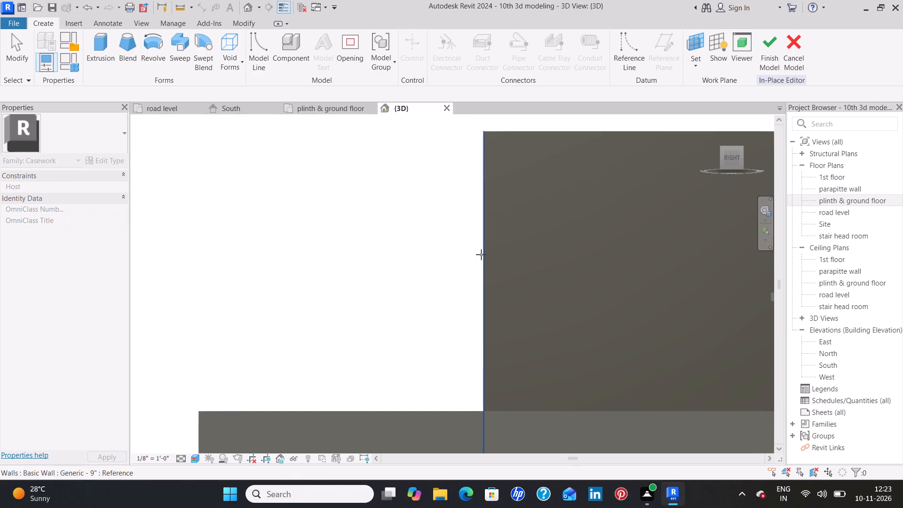
click(484, 254)
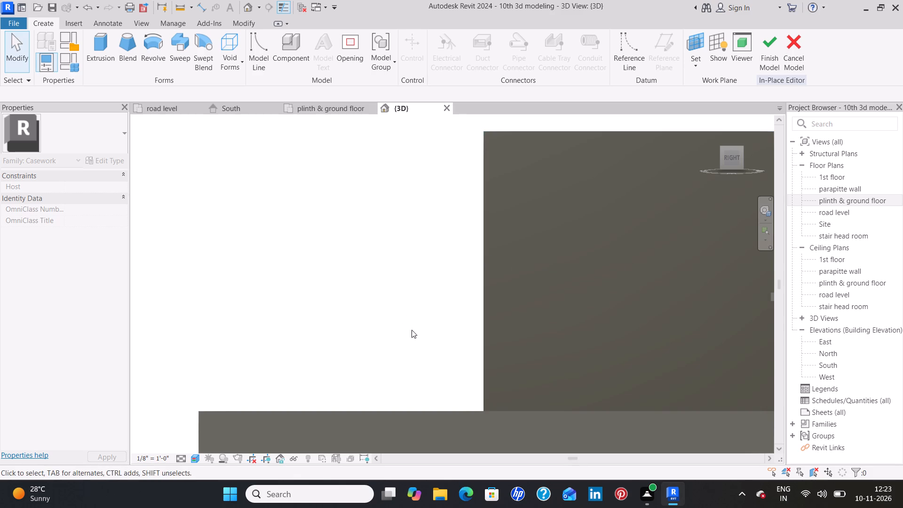
click(103, 48)
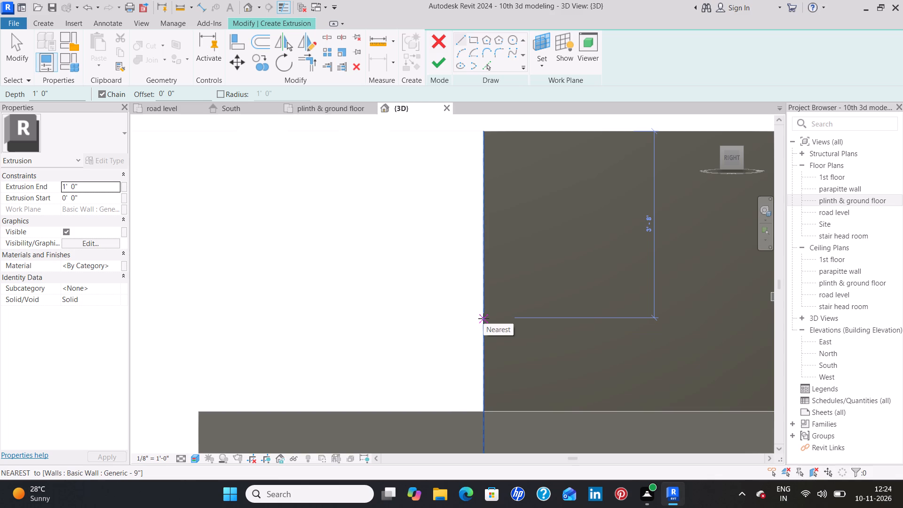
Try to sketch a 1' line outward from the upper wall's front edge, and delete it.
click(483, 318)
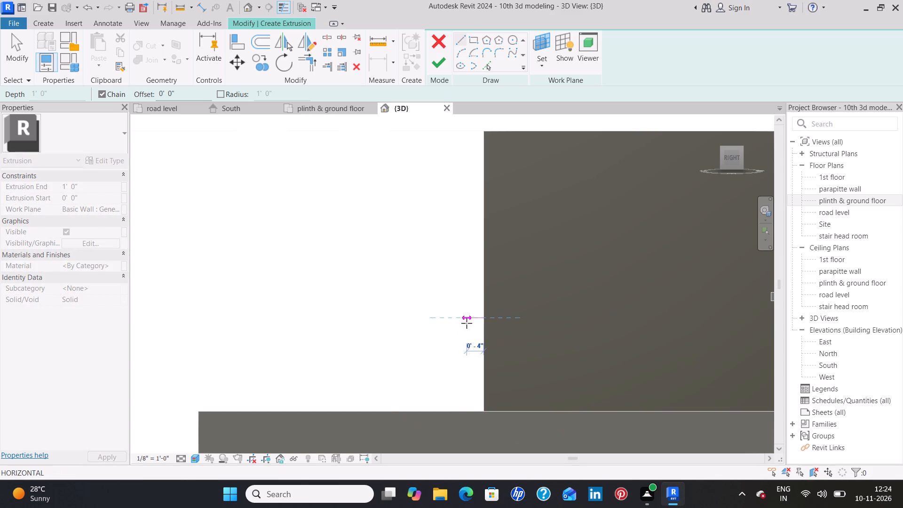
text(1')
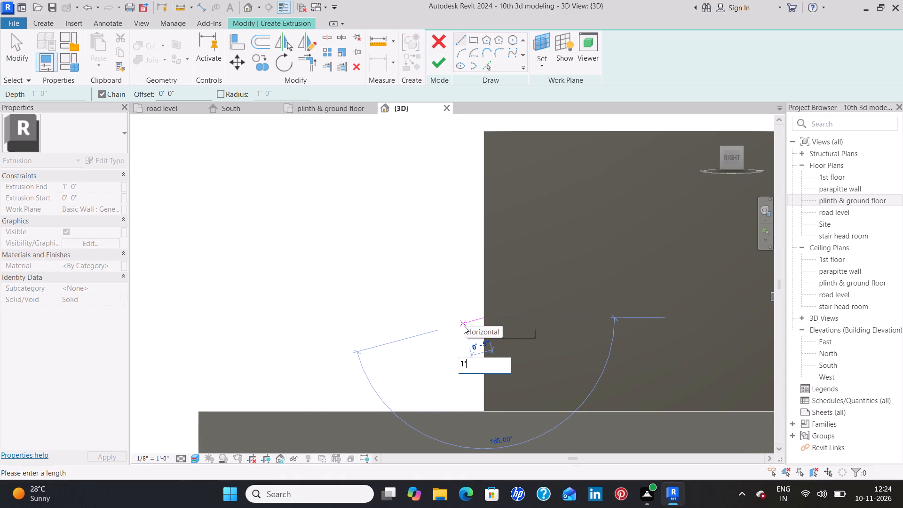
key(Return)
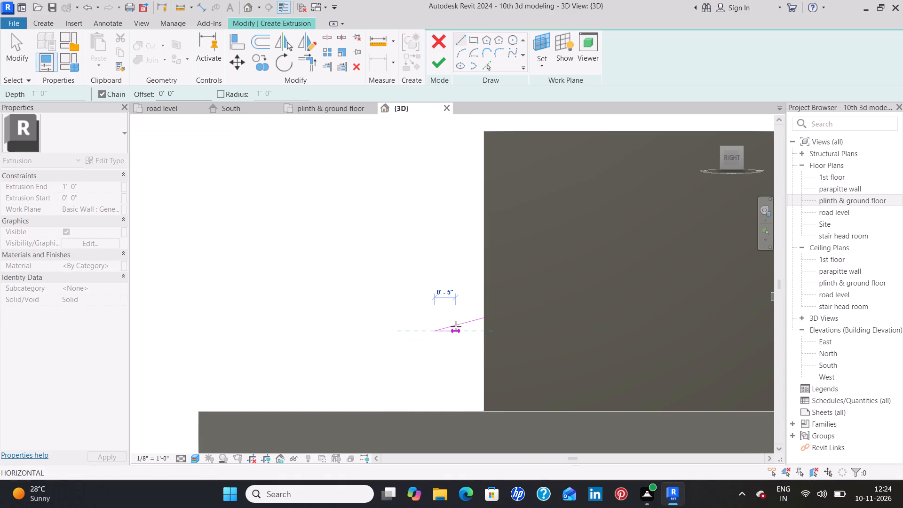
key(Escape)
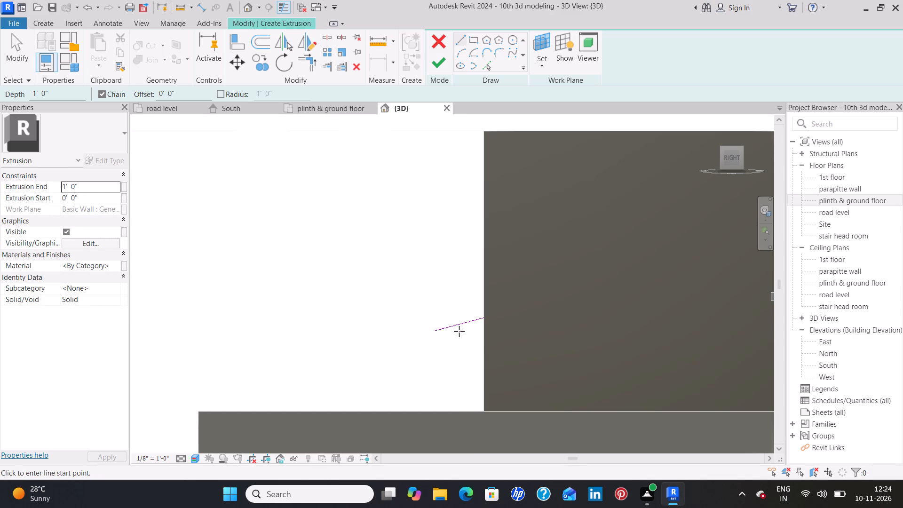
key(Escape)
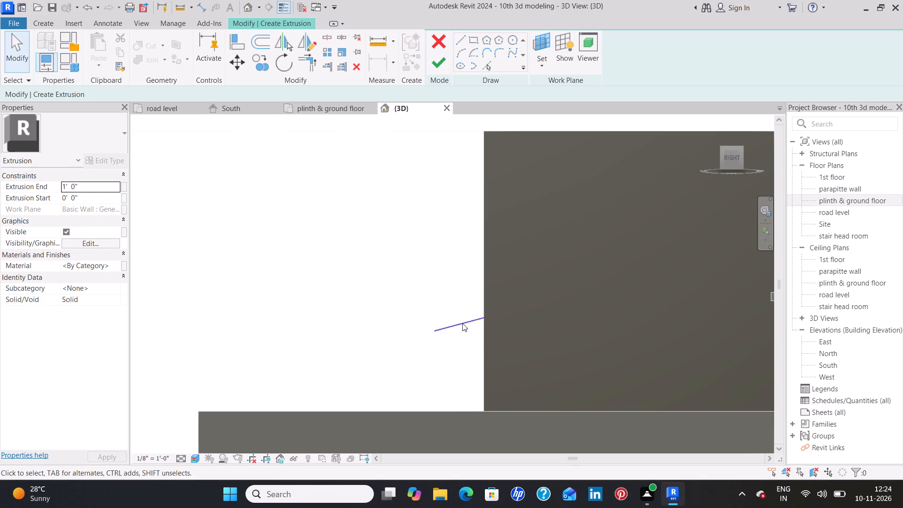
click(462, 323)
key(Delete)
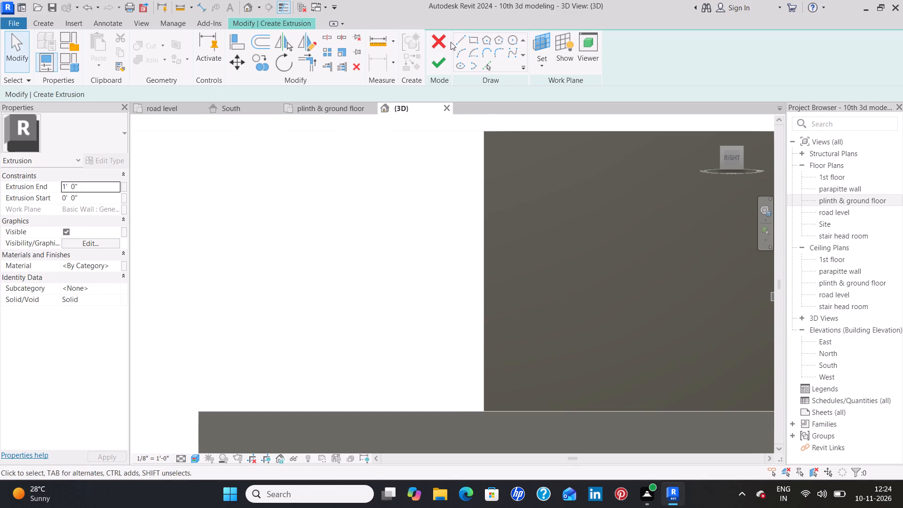
Sketch the stair profile's first two steps descending outward from the wall's front edge, each 1' out and 6" down.
click(459, 41)
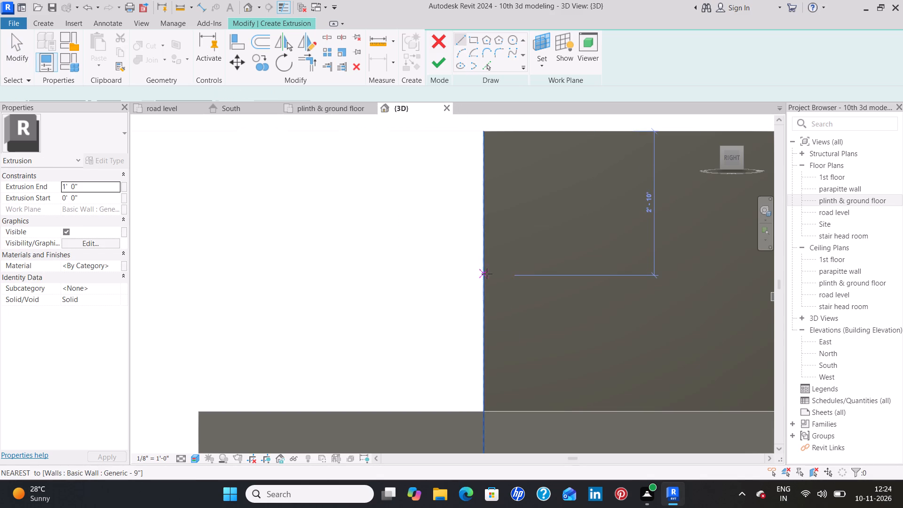
click(483, 280)
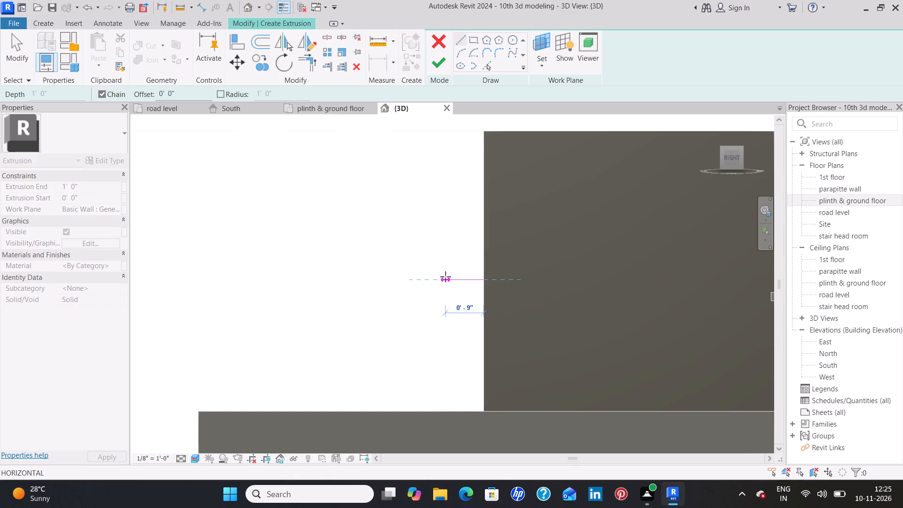
text(1')
key(Return)
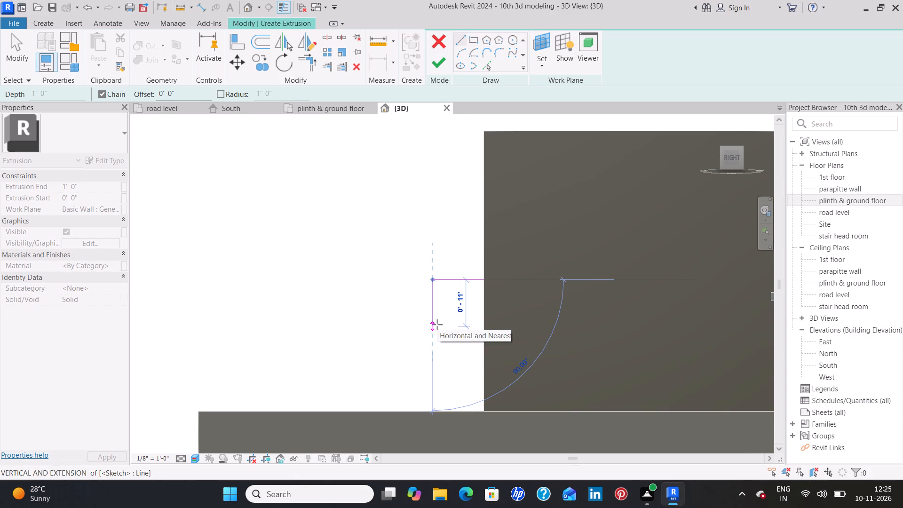
text(6")
key(Return)
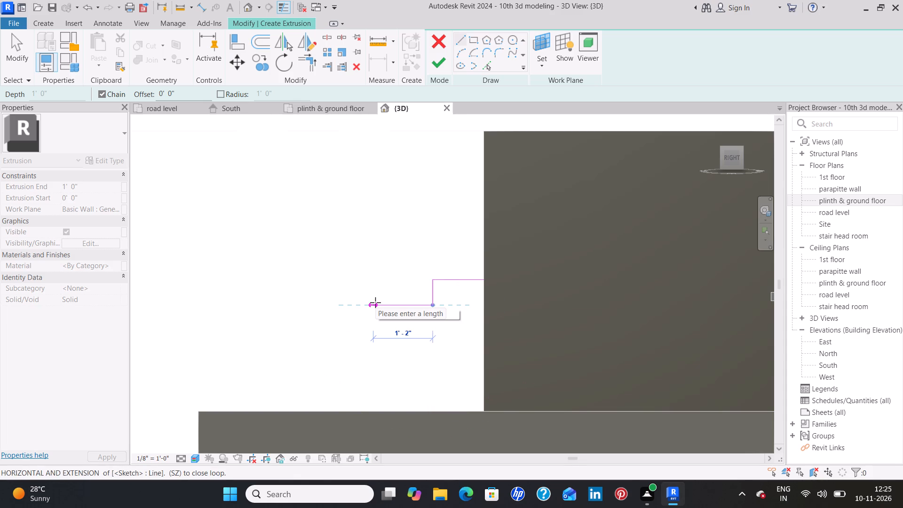
text(1')
key(Return)
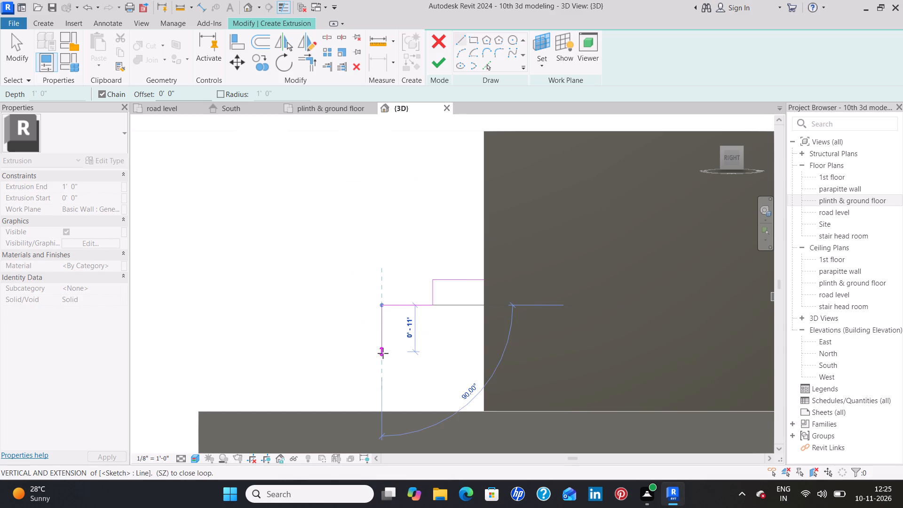
key(6)
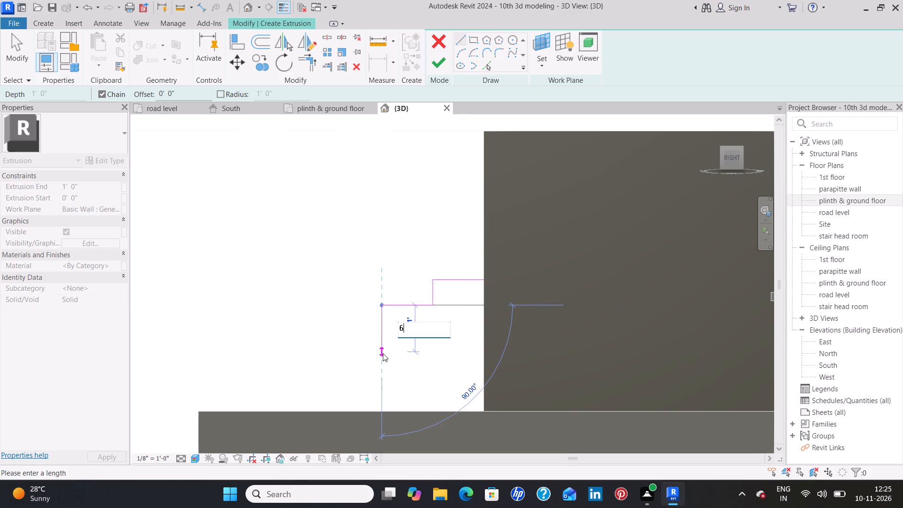
key(shift+quotedbl)
key(Return)
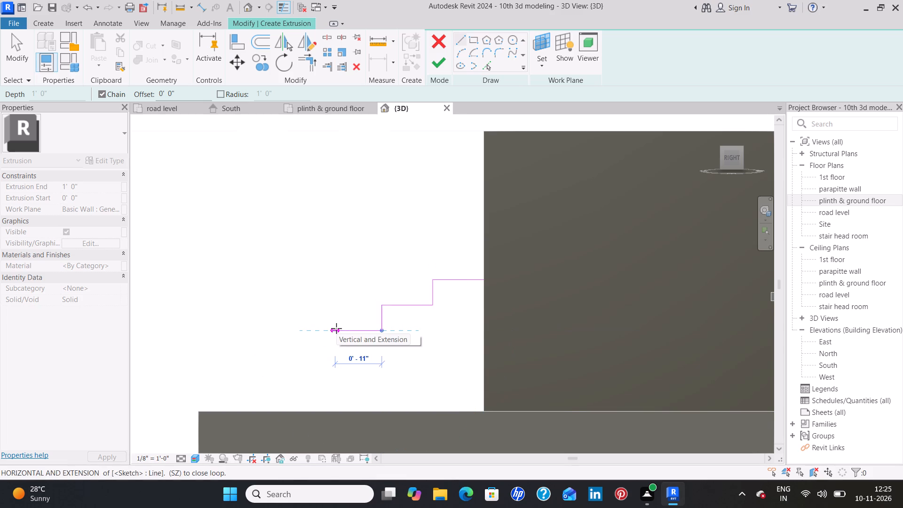
Continue the stair profile with the third and fourth steps, each 1' out and 6" down.
key(1)
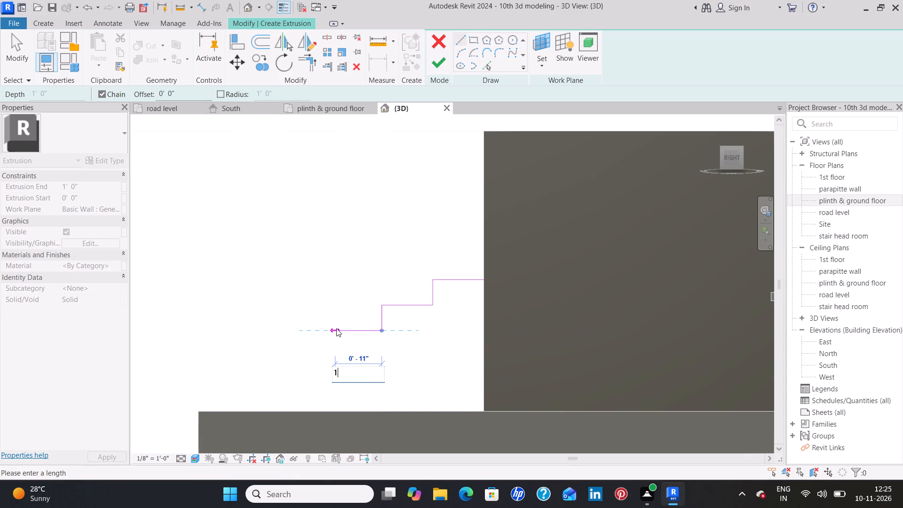
key(apostrophe)
key(Return)
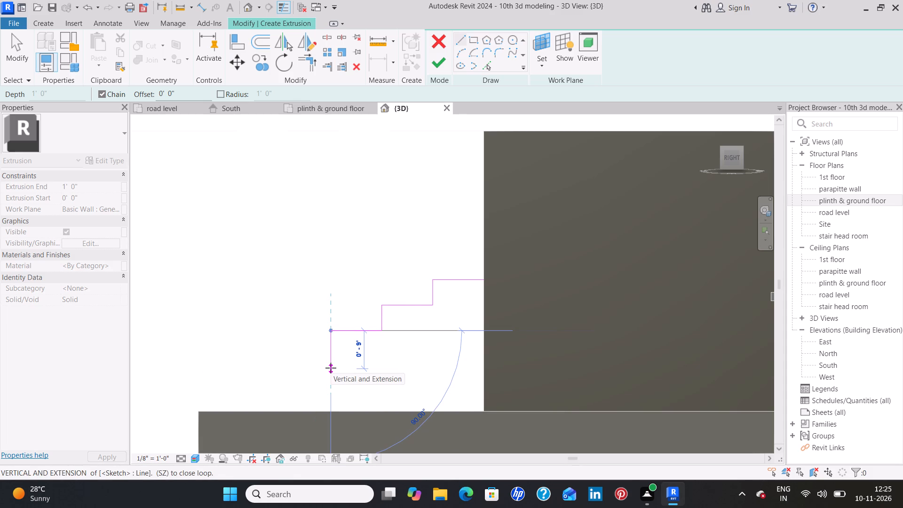
key(6)
key(shift+quotedbl)
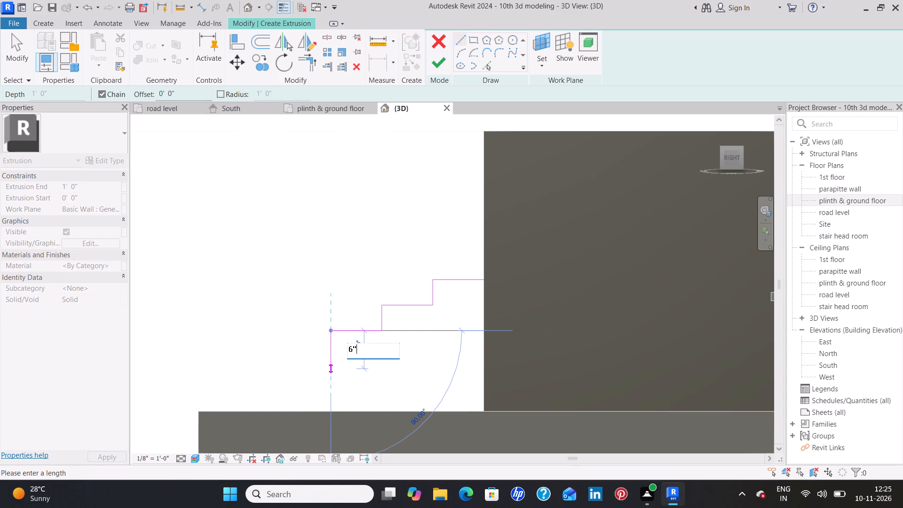
key(Return)
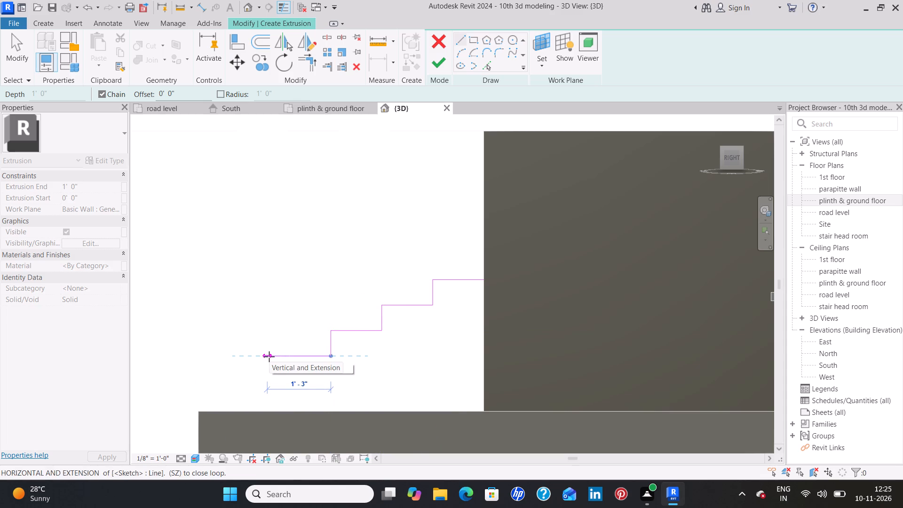
key(1)
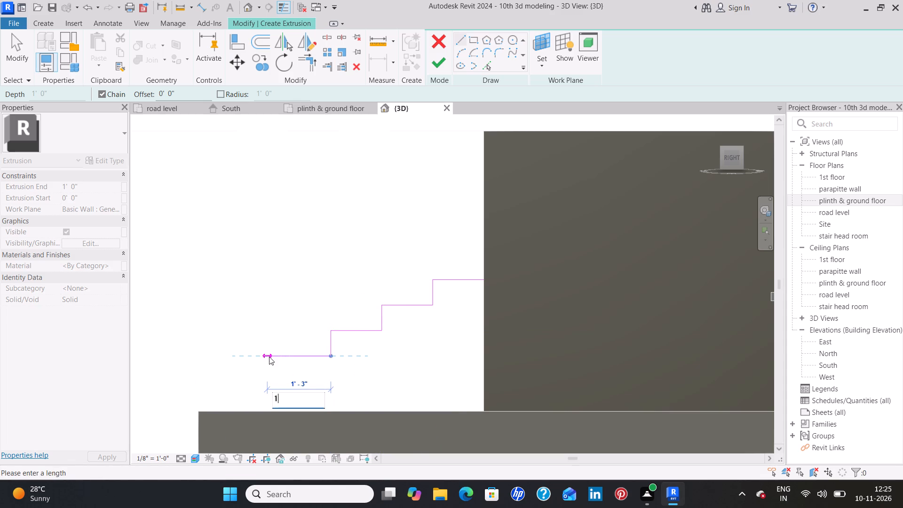
key(apostrophe)
key(Return)
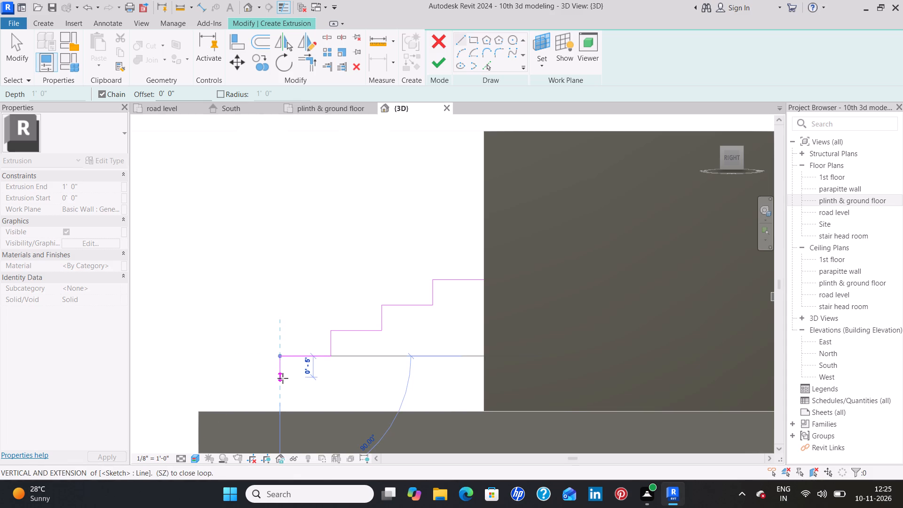
text(6")
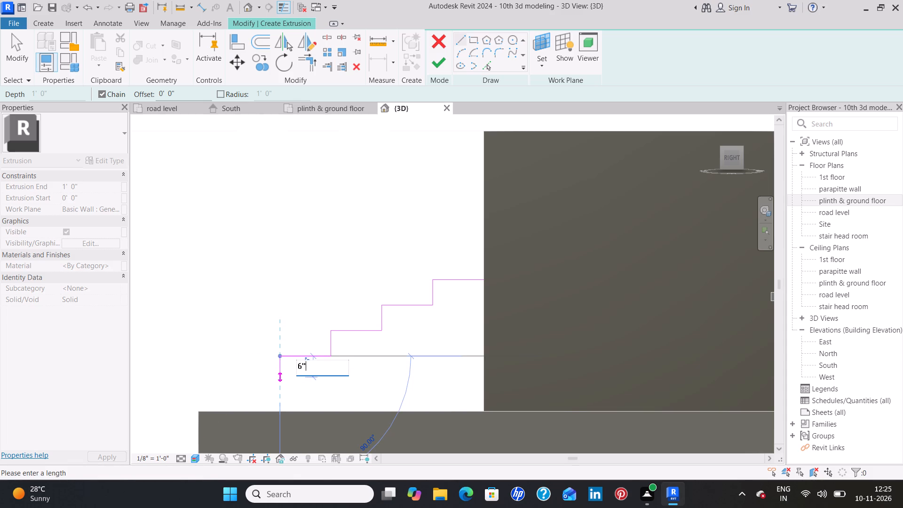
key(Return)
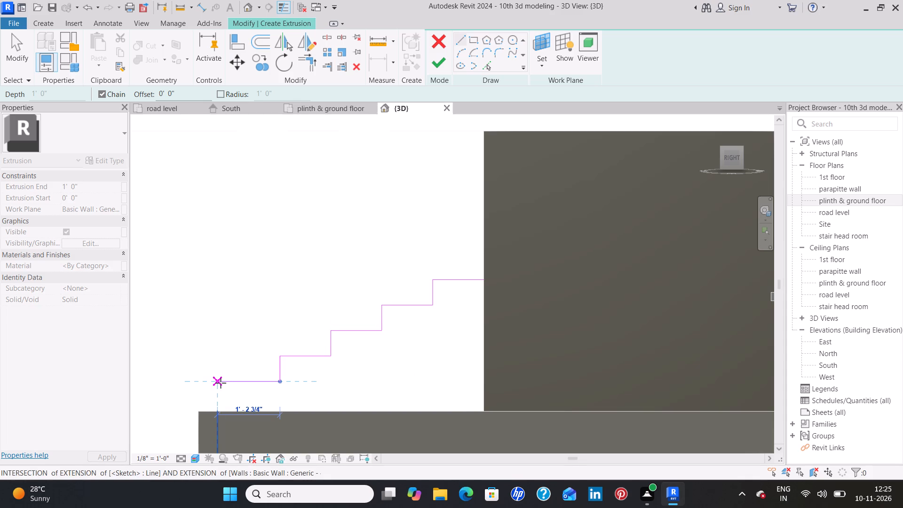
Add the fifth step to the stair profile, 1' out and 6" down.
key(1)
key(apostrophe)
key(Return)
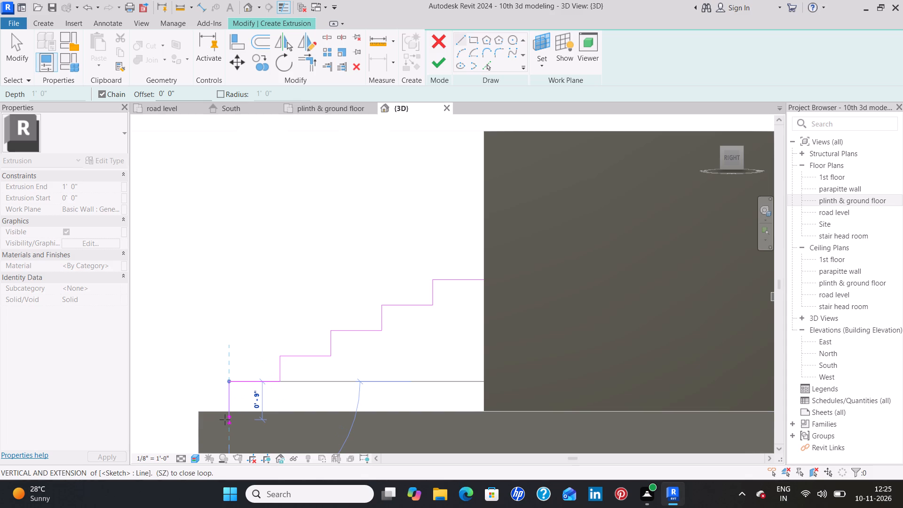
key(6)
key(shift+quotedbl)
key(Return)
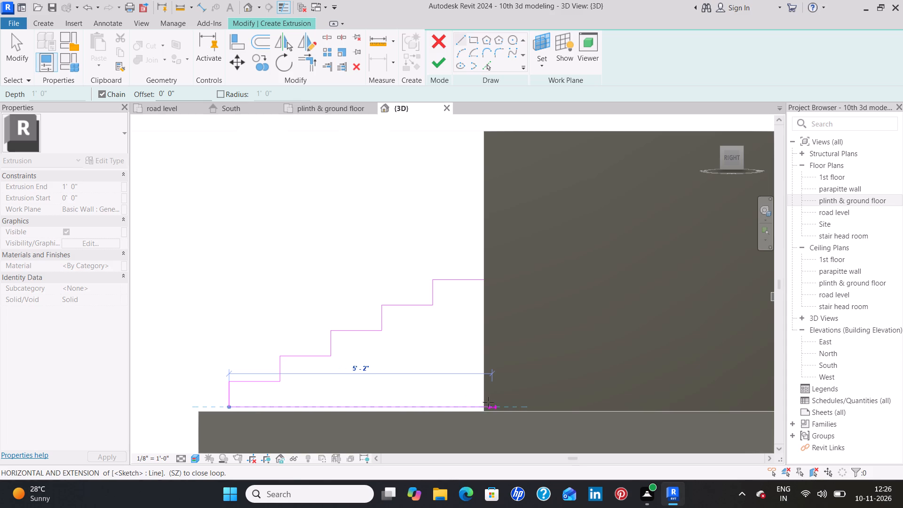
Close the stair profile along its base and the wall's front edge, then finish the extrusion and the in-place model.
click(483, 405)
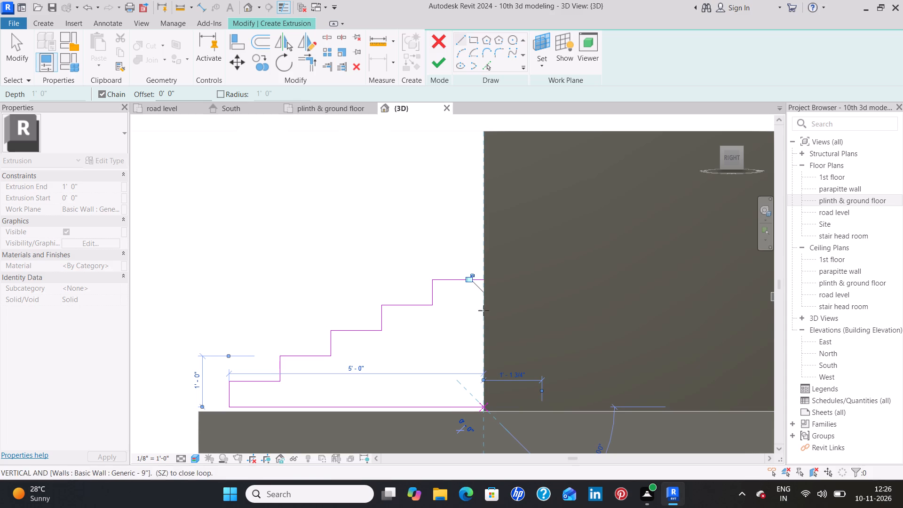
click(484, 280)
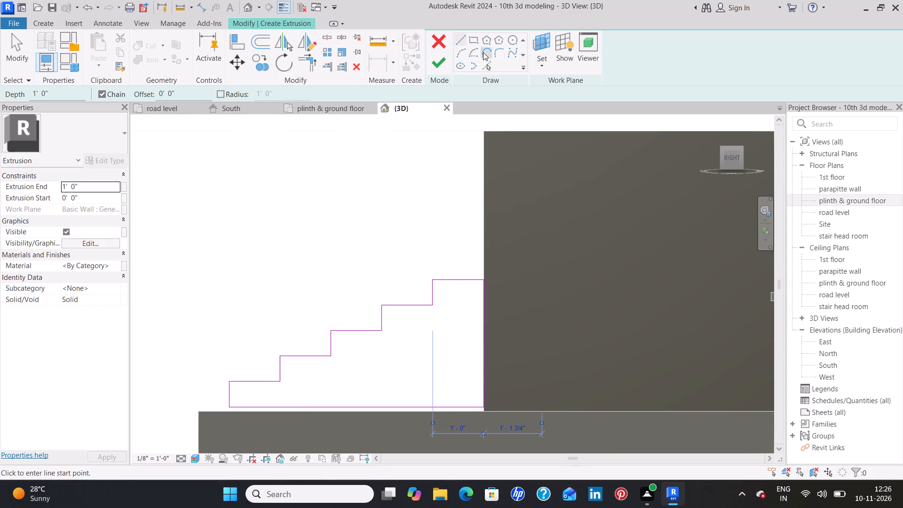
click(436, 62)
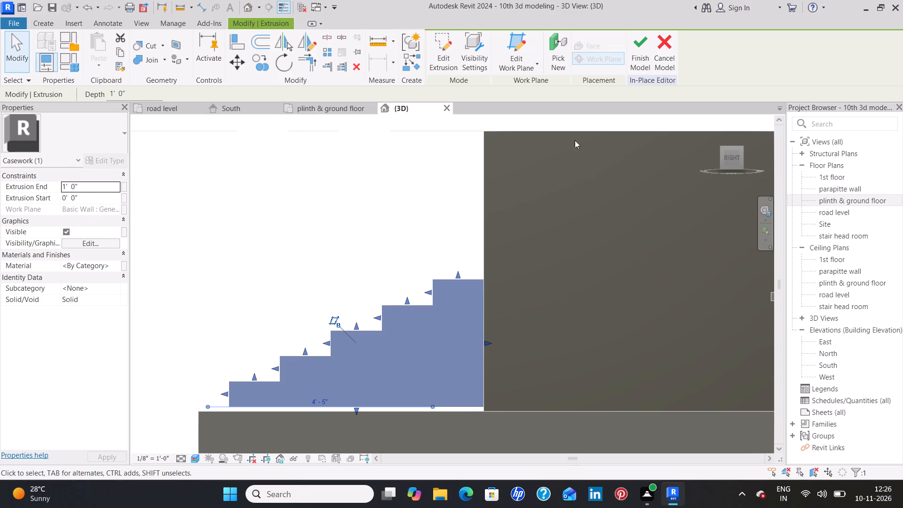
click(639, 56)
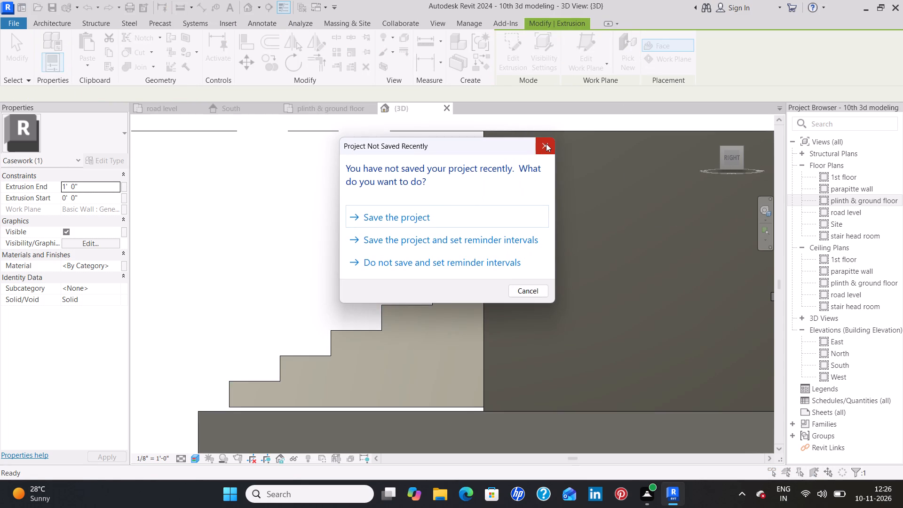
click(546, 143)
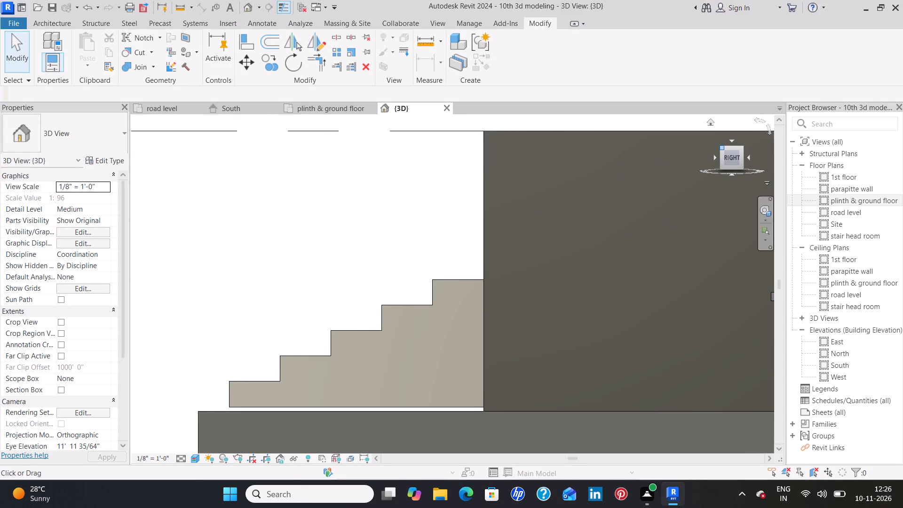
Stretch both ends of the front steps to span the full width of the entrance recess between its side walls.
click(715, 159)
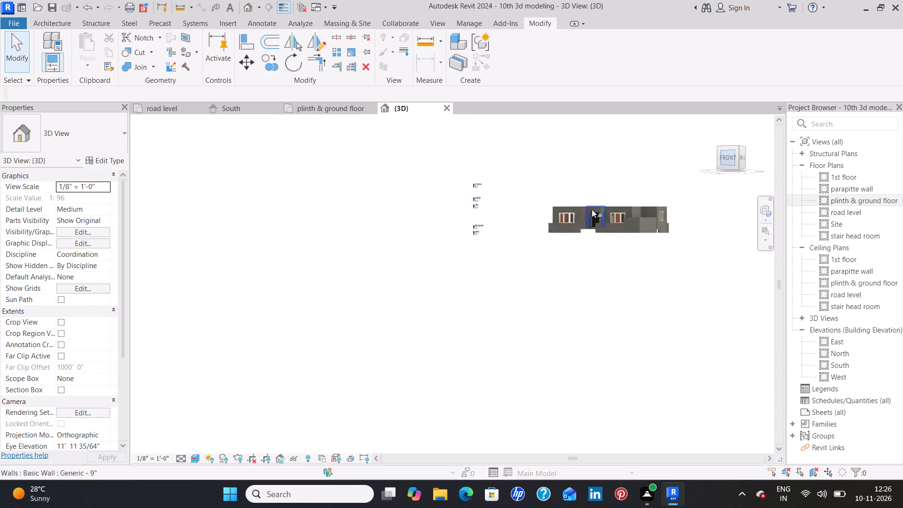
scroll(384, 291, up, 3)
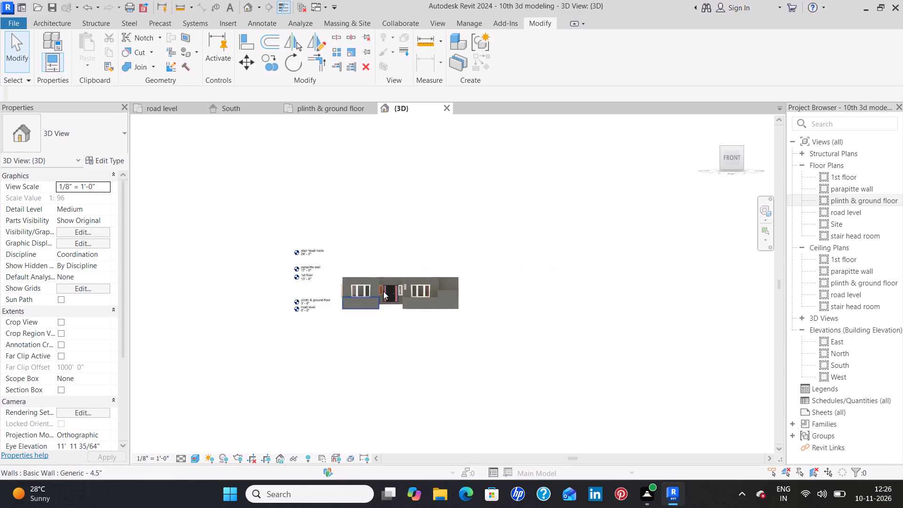
scroll(383, 291, up, 9)
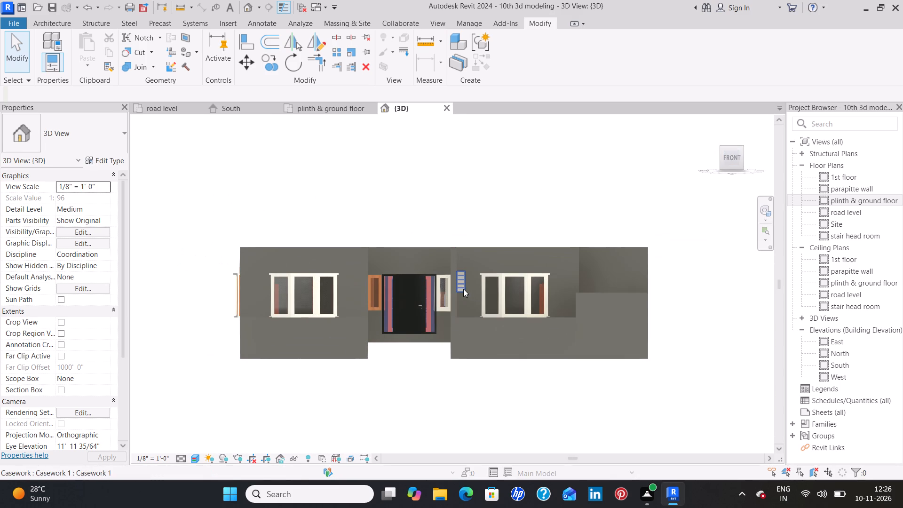
click(463, 289)
scroll(449, 276, up, 9)
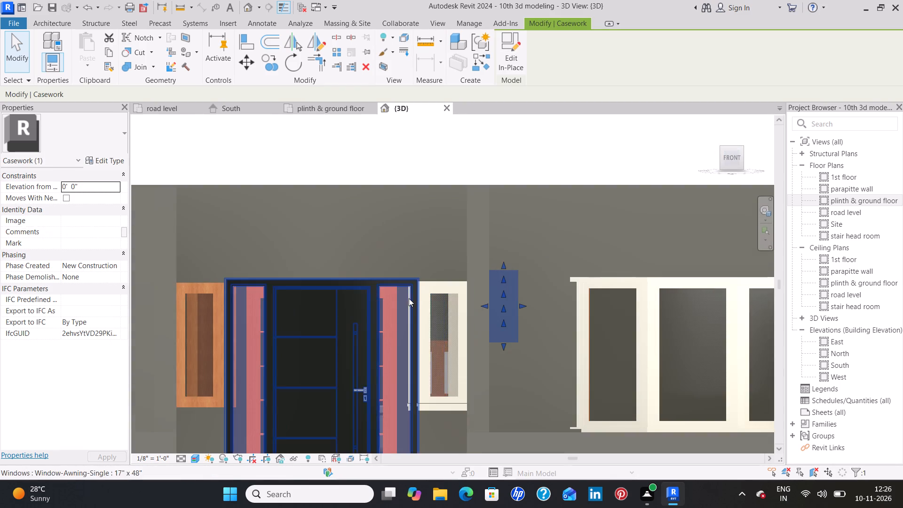
middle_drag(407, 294, 498, 180)
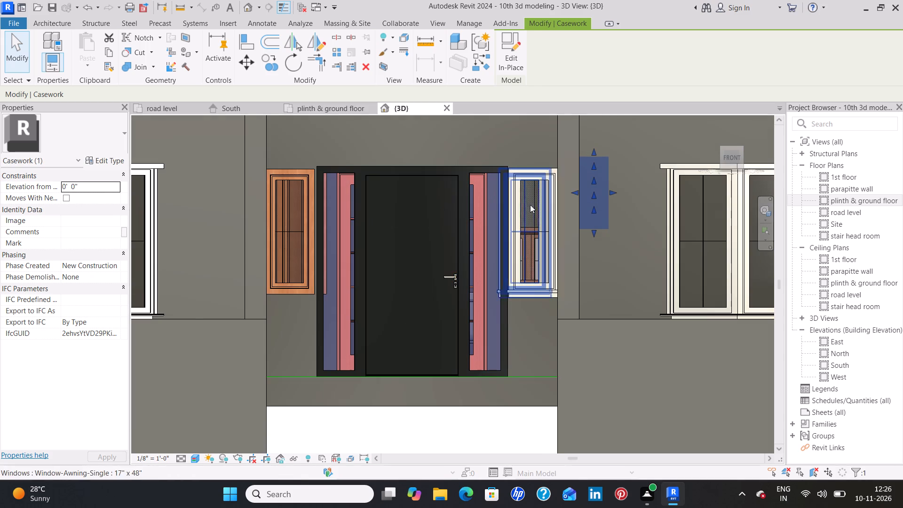
drag(577, 191, 471, 204)
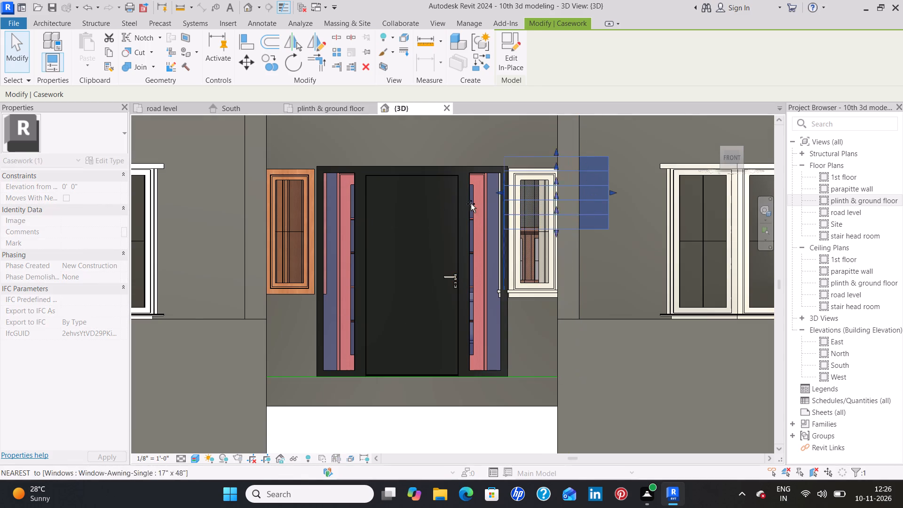
drag(471, 204, 284, 188)
middle_drag(376, 188, 524, 189)
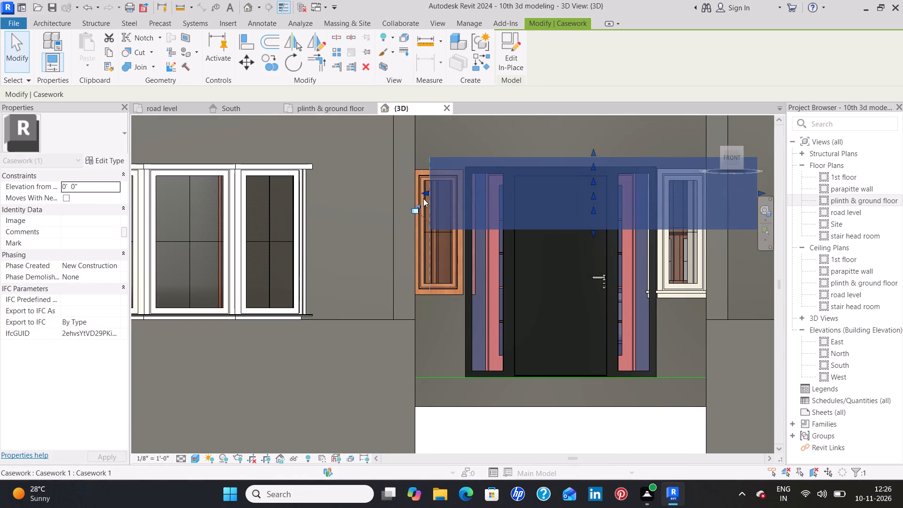
drag(426, 192, 418, 192)
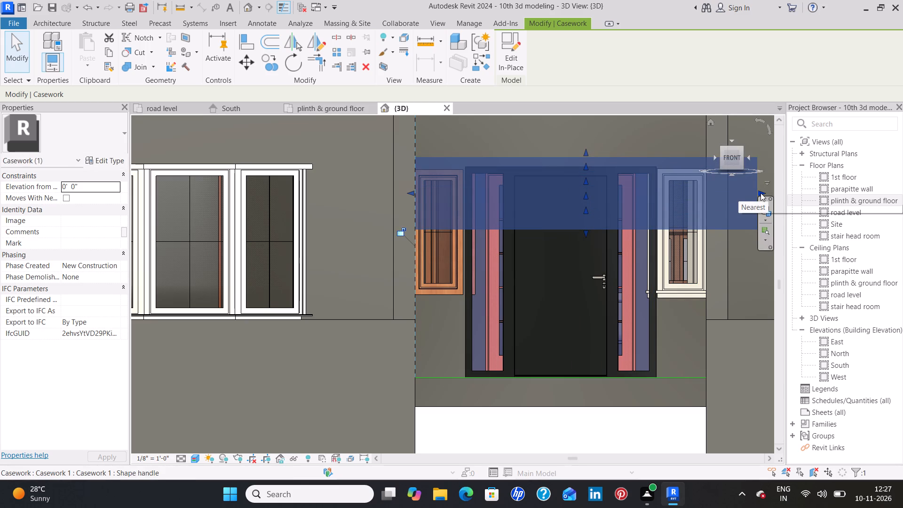
drag(760, 193, 709, 198)
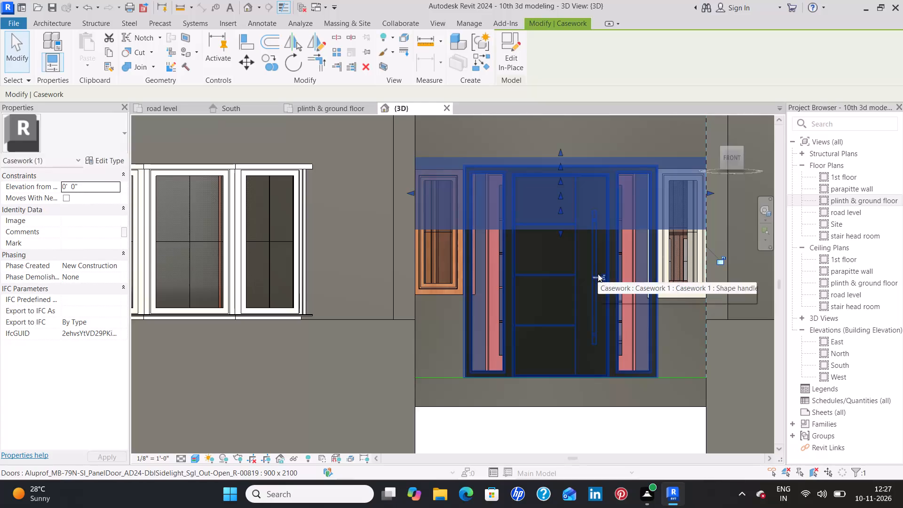
Move the front steps down about 1' 6" in the front view.
middle_drag(646, 129, 638, 162)
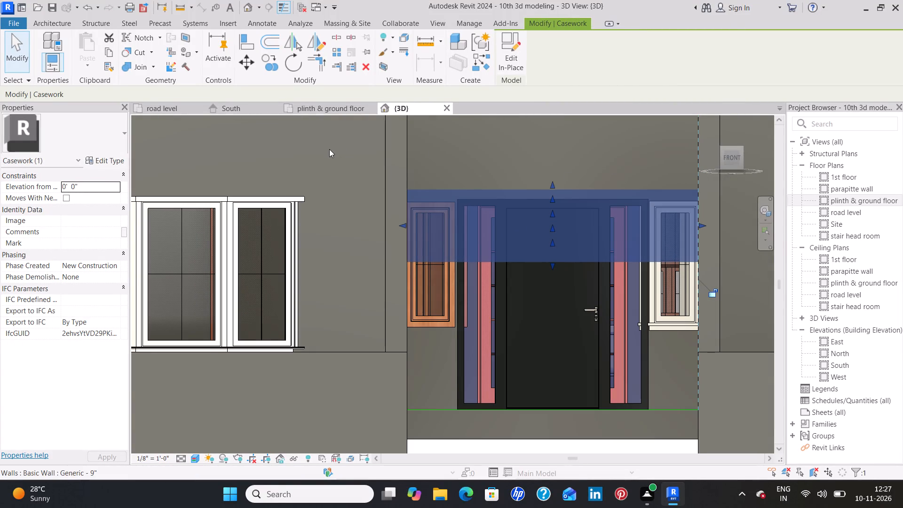
key(Down)
key(Down)
key(Down)
key(Down)
key(Down)
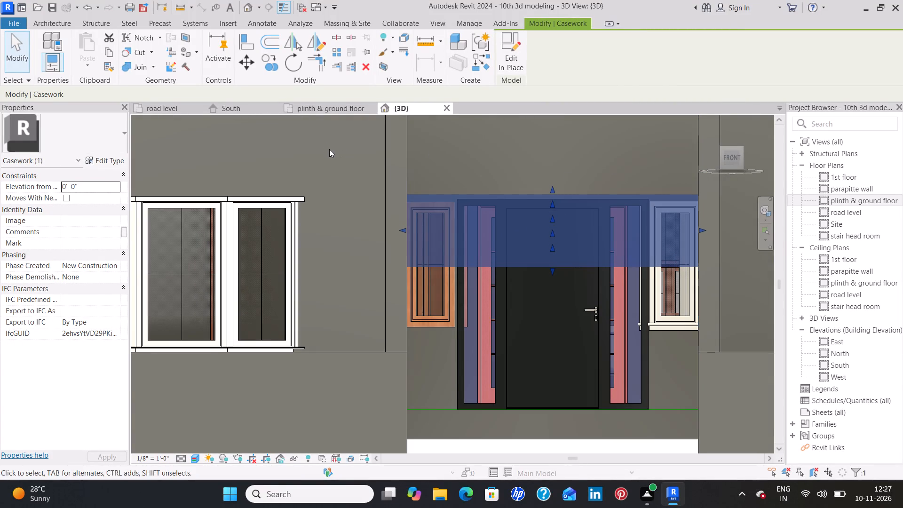
key(Down)
key(Down)
key(Down)
key(Down)
key(Down)
key(Down)
key(Down)
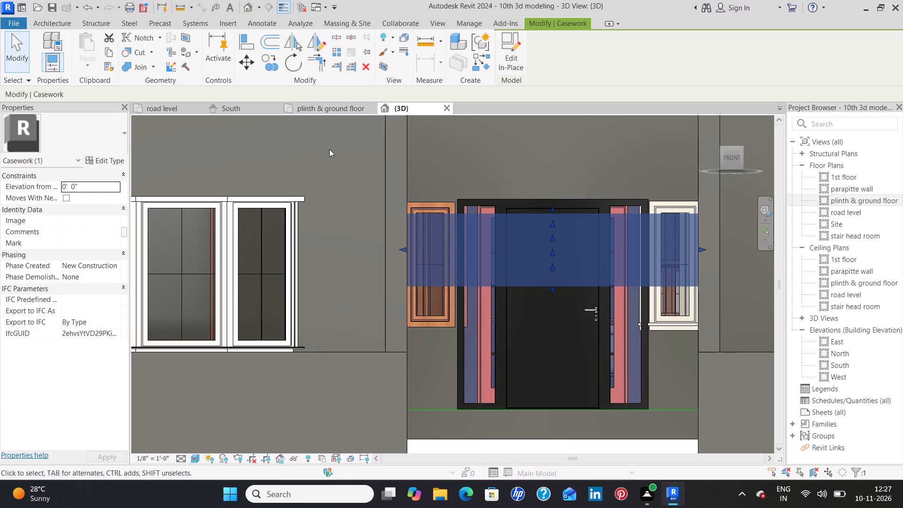
key(Down)
key(Down)
key(Down)
key(Down)
key(Down)
key(Down)
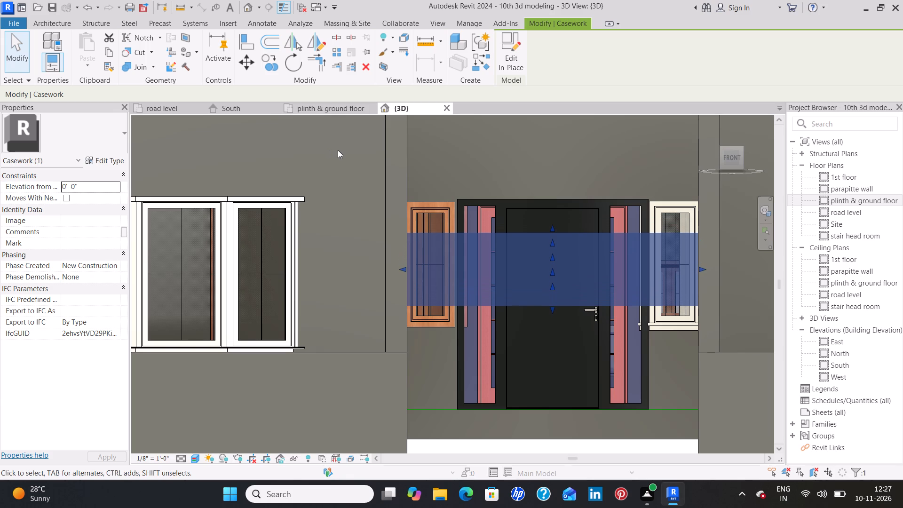
click(338, 150)
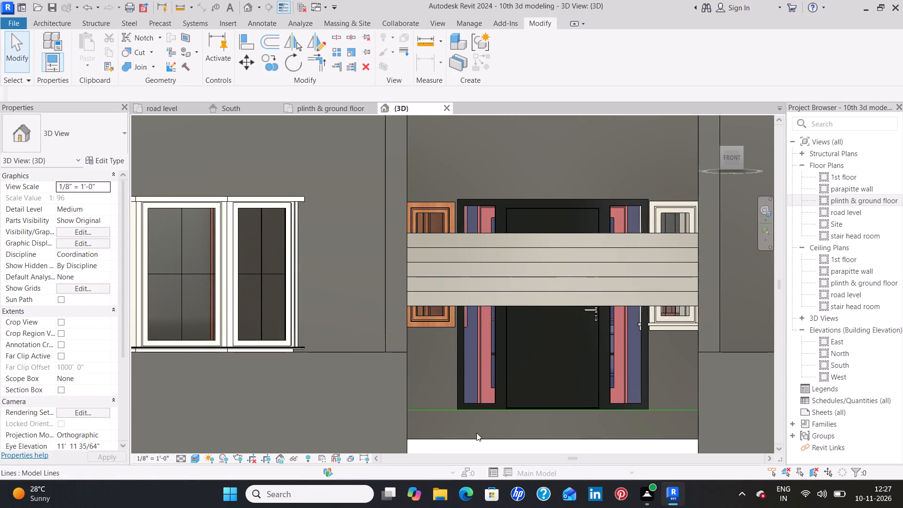
Duplicate the type of the floor below the entrance door as Generic - 6".
click(479, 437)
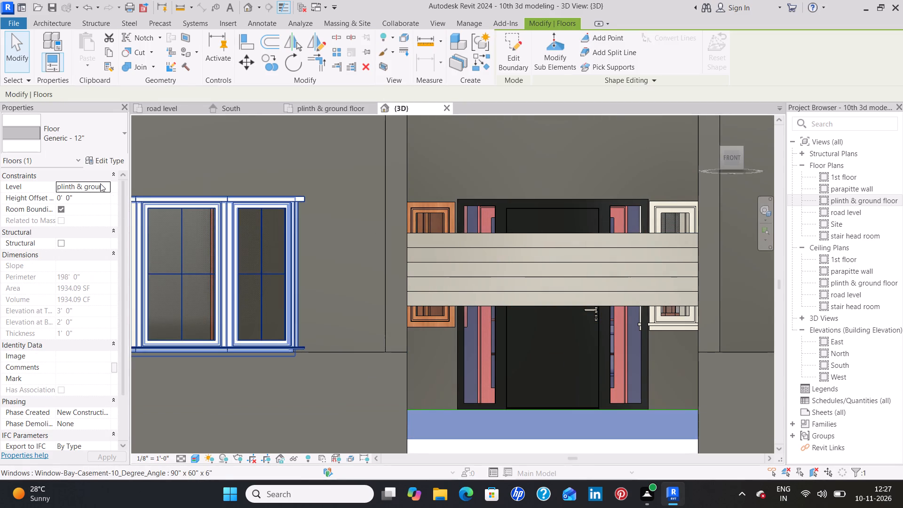
click(117, 161)
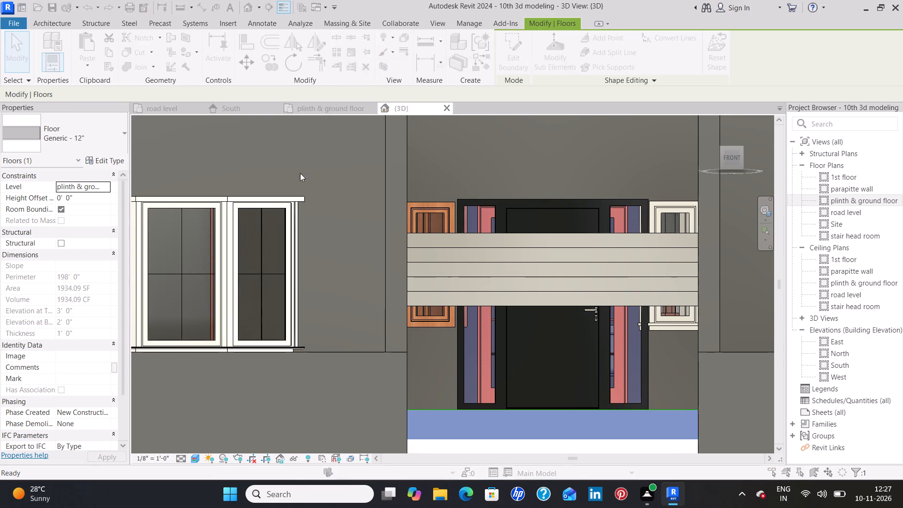
click(543, 112)
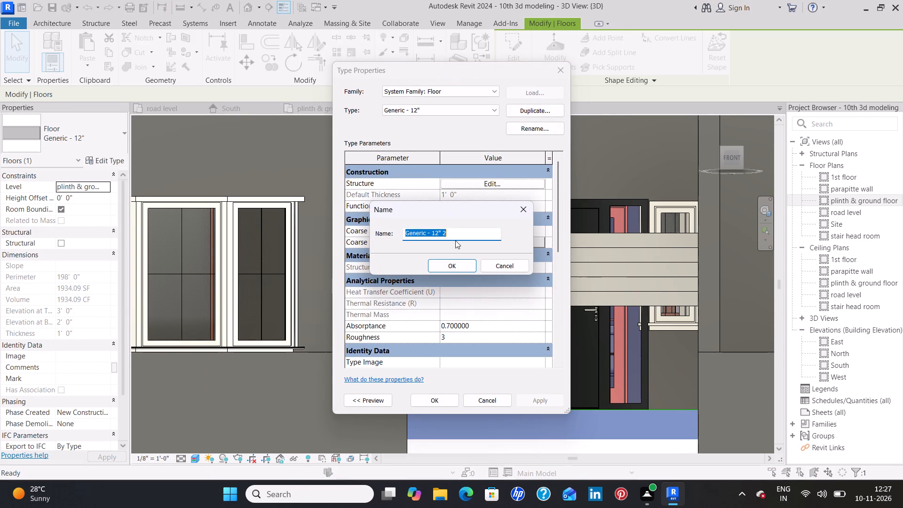
click(458, 234)
key(BackSpace)
key(BackSpace)
key(BackSpace)
key(BackSpace)
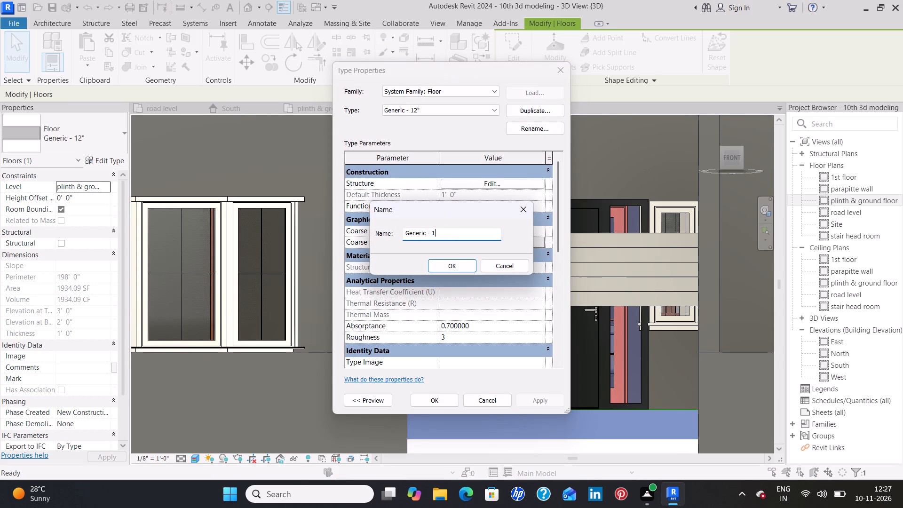
key(BackSpace)
text(6")
key(Return)
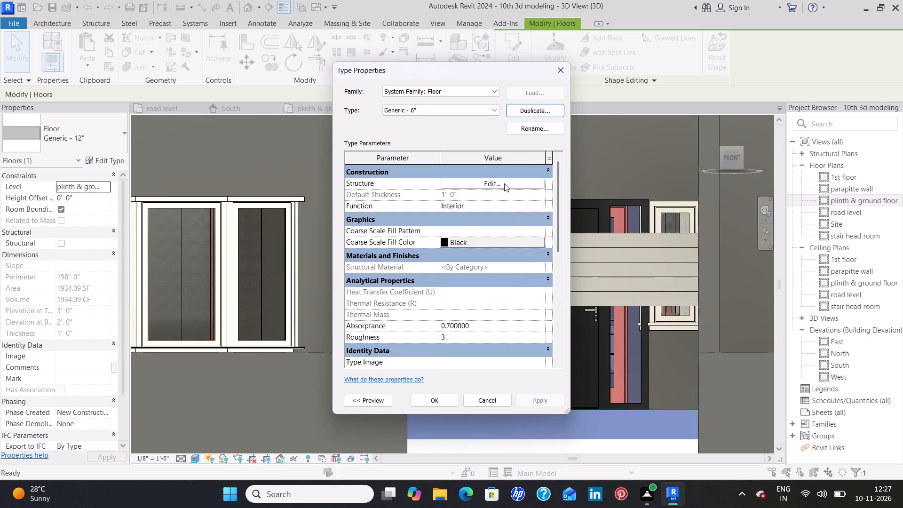
Set the structure layer thickness of the Generic - 6" floor type to 6" and apply it to the floor.
click(504, 183)
click(455, 189)
key(BackSpace)
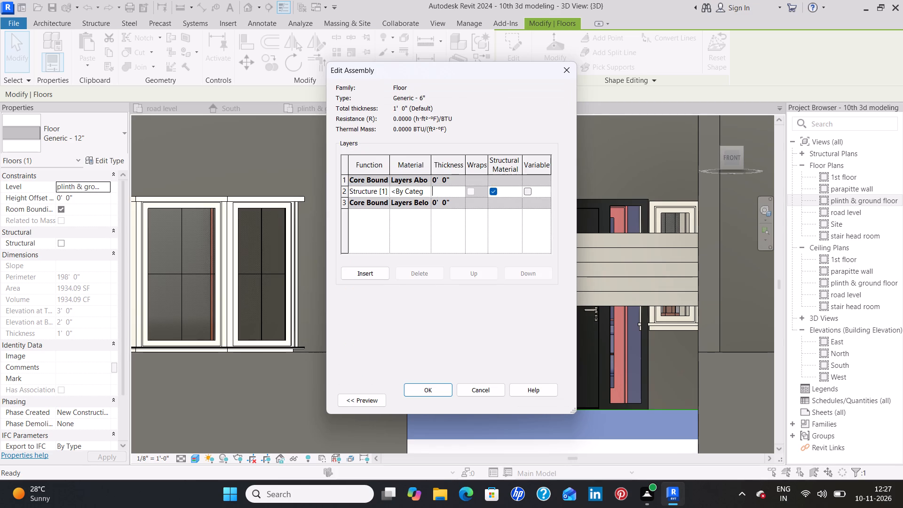
text(6")
key(Return)
drag(443, 390, 450, 389)
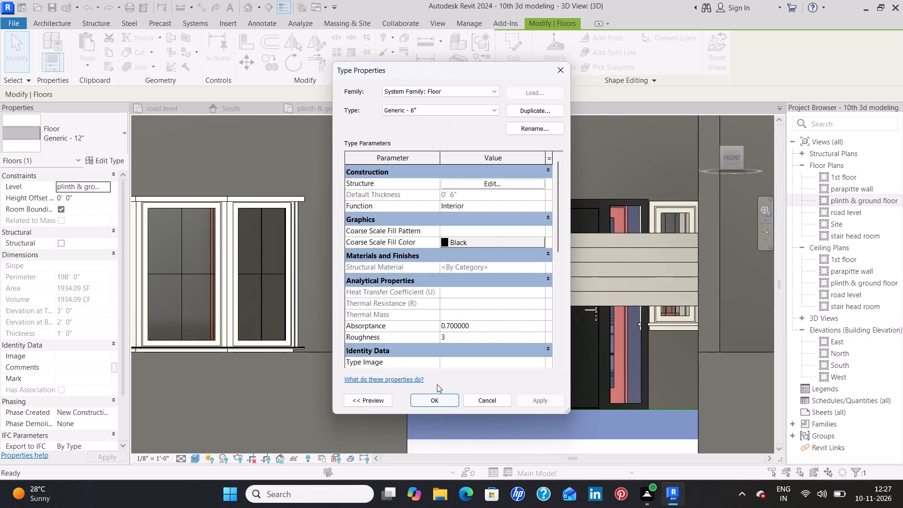
click(531, 402)
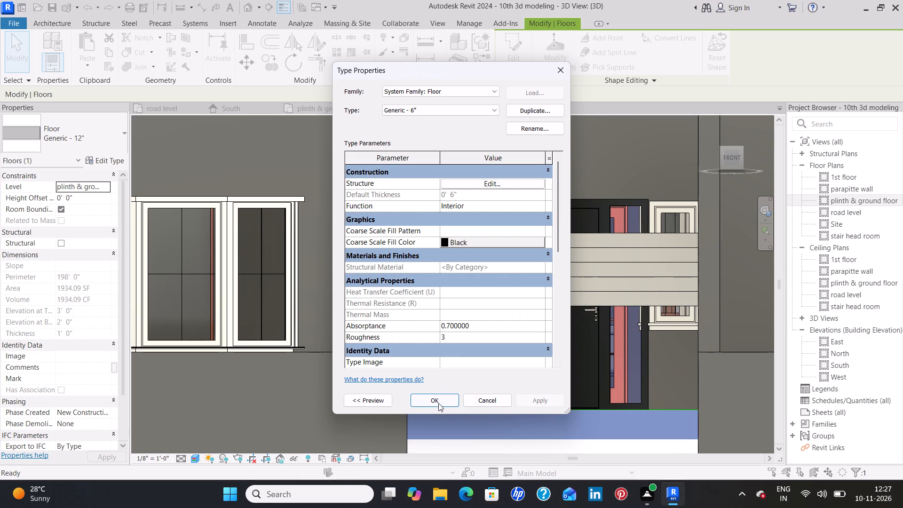
click(437, 403)
click(466, 437)
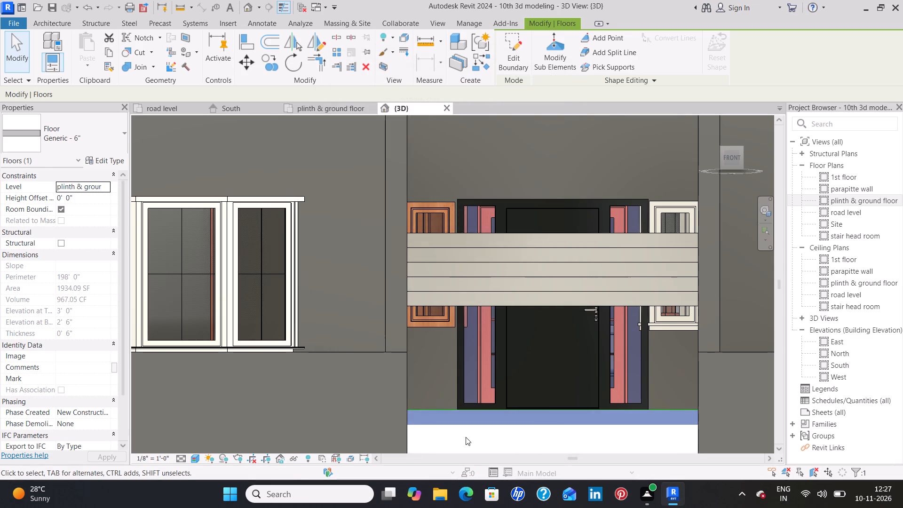
Lower the front steps to an elevation of -8' 1" so their top meets the underside of the 6" floor at the entrance.
click(539, 294)
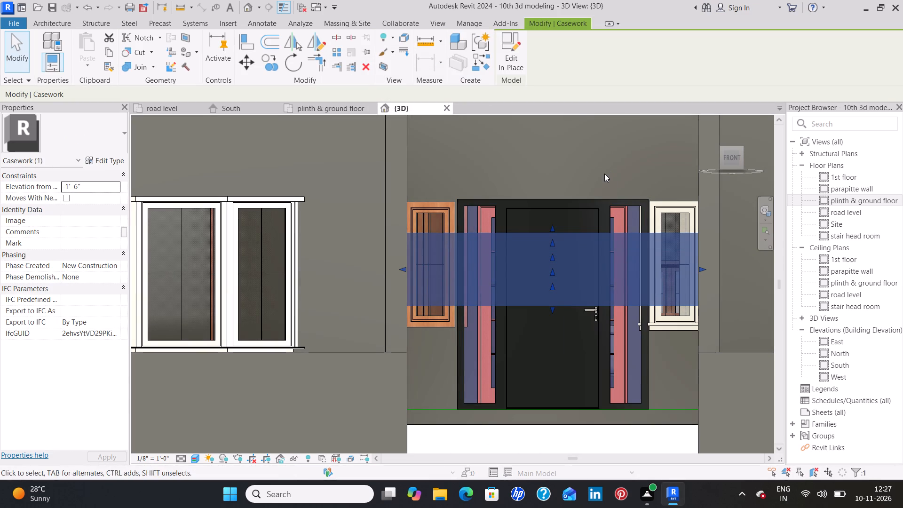
key(Down)
key(Down)
key(Down)
key(Down)
key(Down)
key(Down)
key(Down)
key(Down)
key(Down)
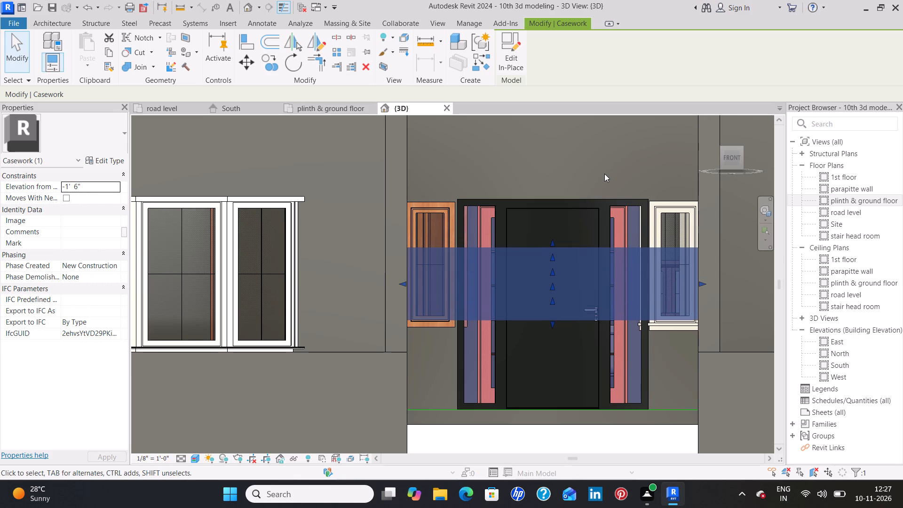
key(Down)
key(Down)
key(Down)
key(Down)
key(Down)
key(Down)
key(Down)
key(Down)
key(Down)
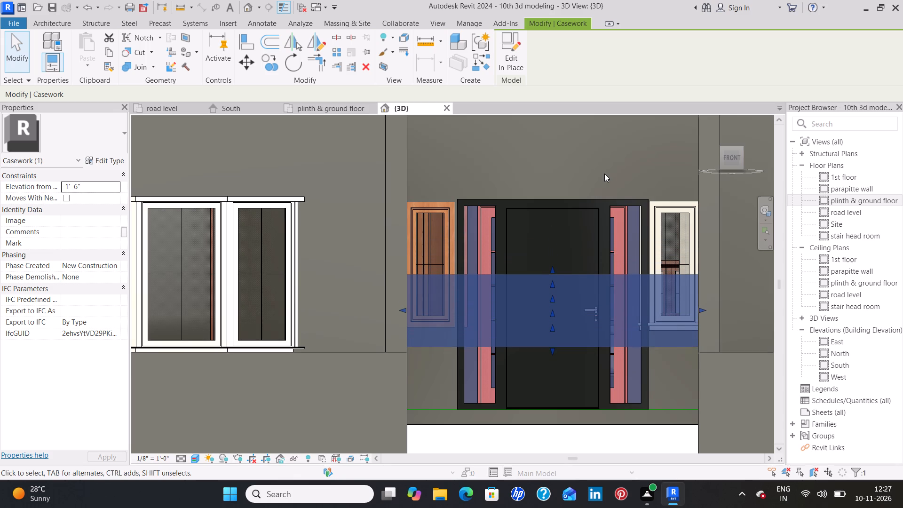
key(Down)
key(Down)
key(Down)
key(Down)
key(Down)
key(Down)
key(Down)
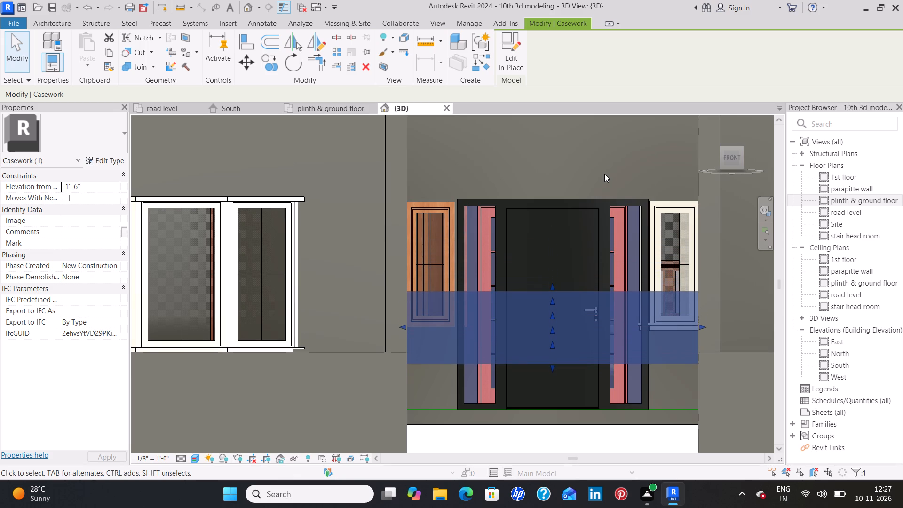
key(Down)
key(Down)
key(Down)
key(Down)
key(Down)
key(Down)
key(Down)
key(Down)
key(Down)
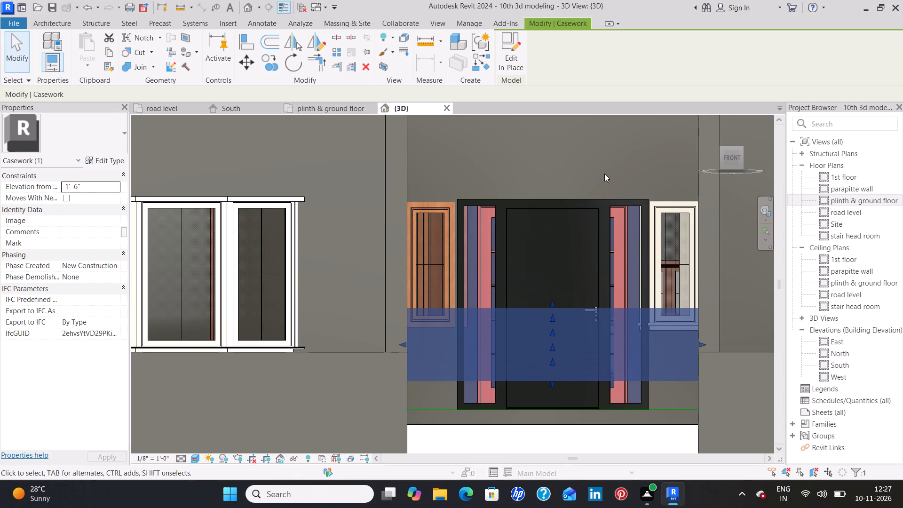
key(Down)
key(Down)
key(Down)
key(Down)
key(Down)
key(Down)
key(Down)
key(Down)
key(Down)
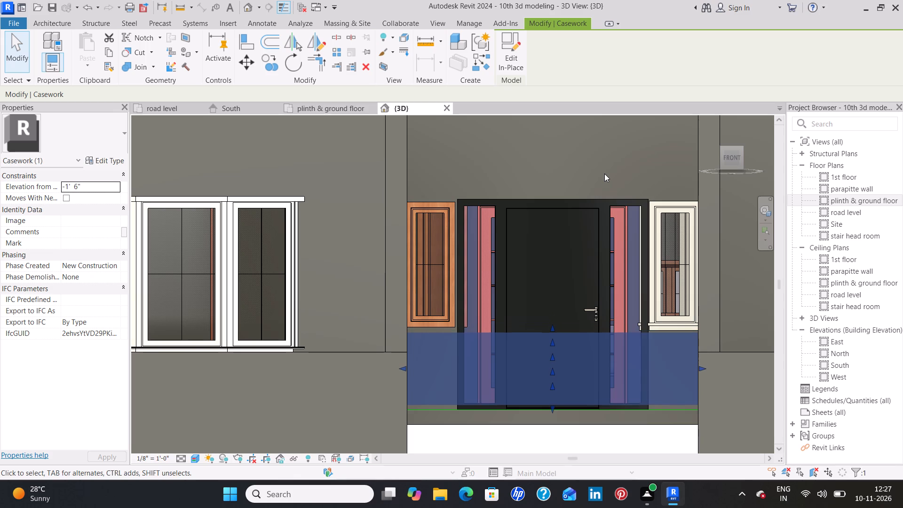
key(Down)
key(Down)
key(Down)
key(Down)
key(Down)
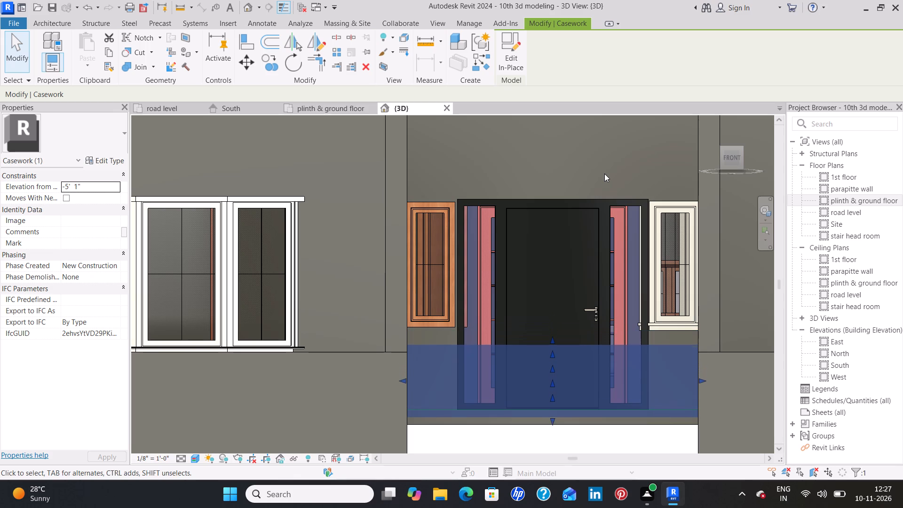
key(Down)
key(Down)
key(Down)
key(Down)
key(Down)
key(Down)
key(Down)
key(Down)
key(Down)
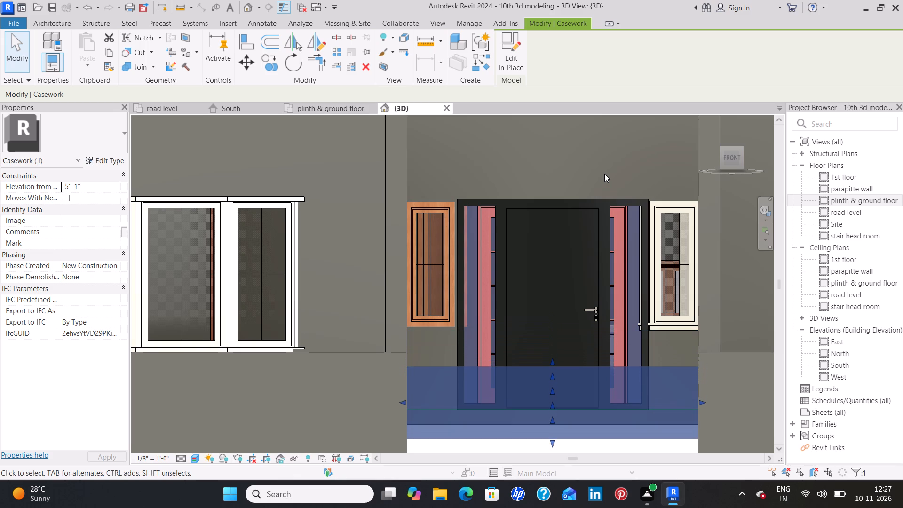
key(Down)
key(Down)
key(Down)
key(Down)
key(Down)
key(Down)
key(Down)
key(Down)
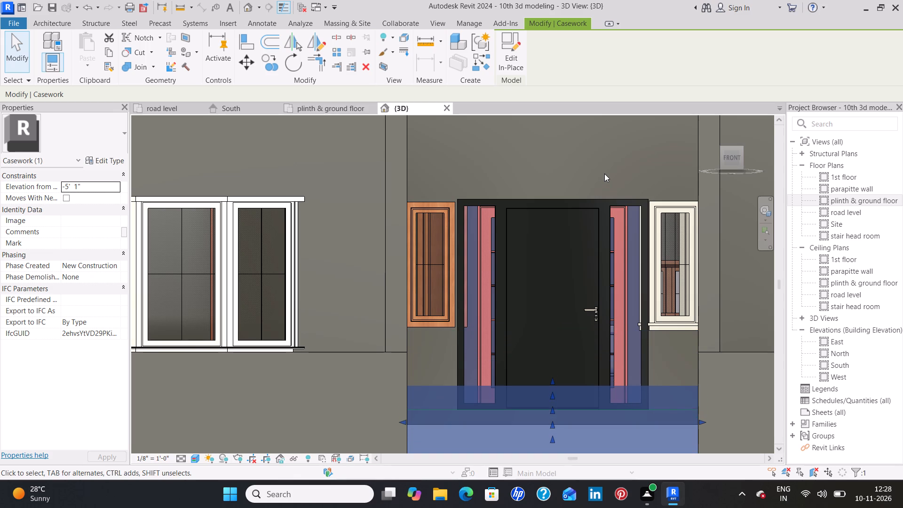
key(Down)
key(Down)
key(Down)
key(Down)
key(Down)
key(Down)
key(Down)
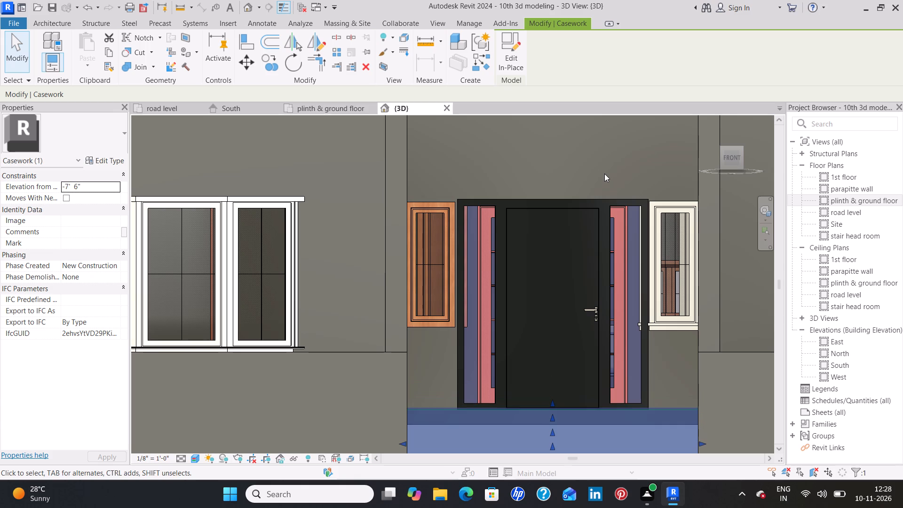
key(Down)
key(Down)
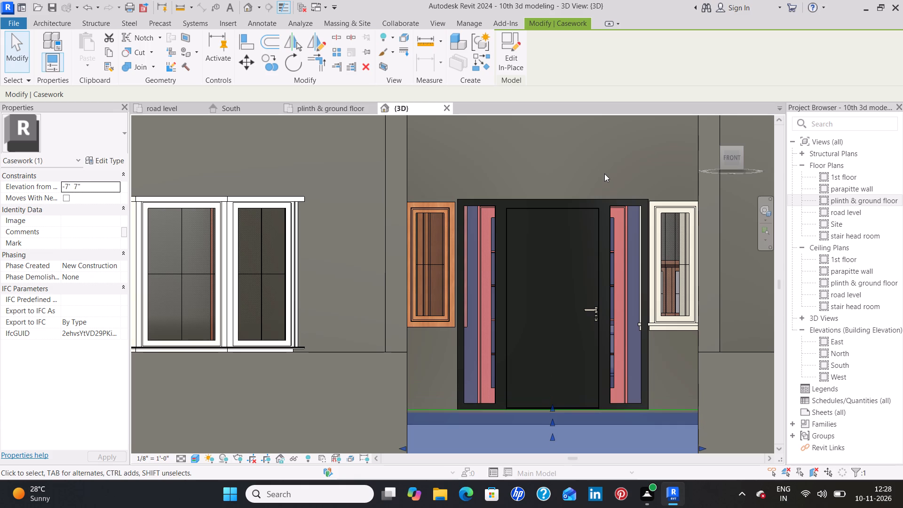
key(Down)
key(Down)
key(Down)
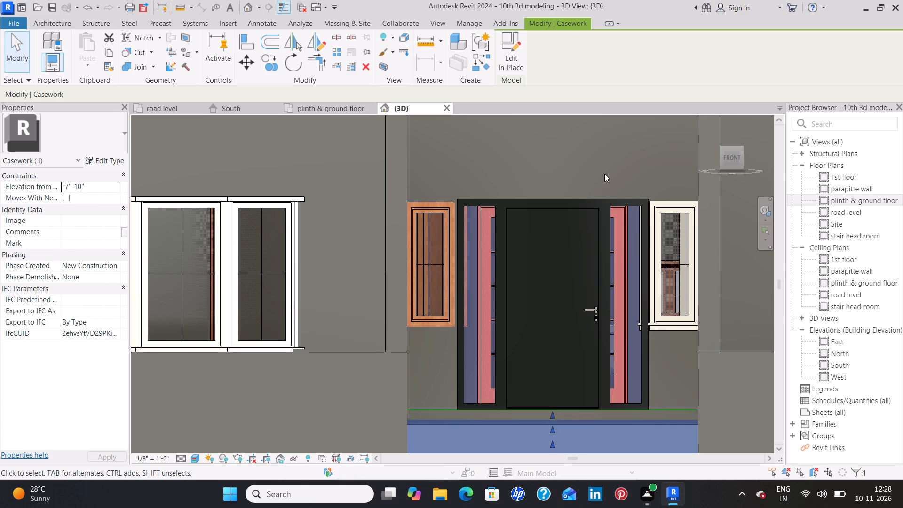
key(Down)
key(Down)
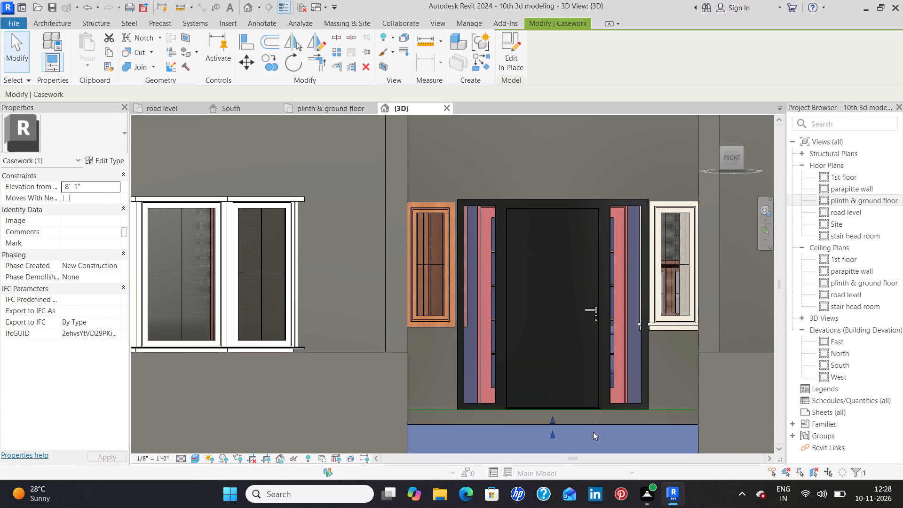
scroll(592, 429, up, 6)
middle_drag(584, 404, 584, 376)
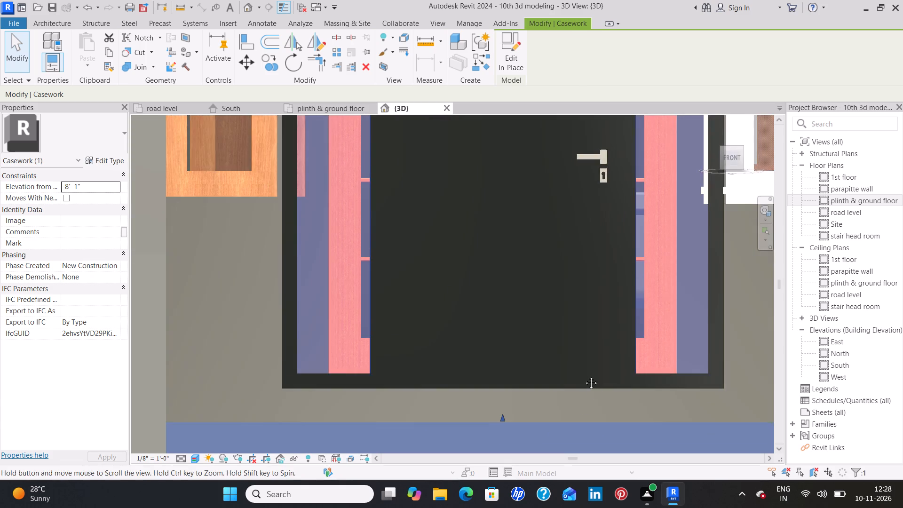
middle_drag(584, 376, 586, 345)
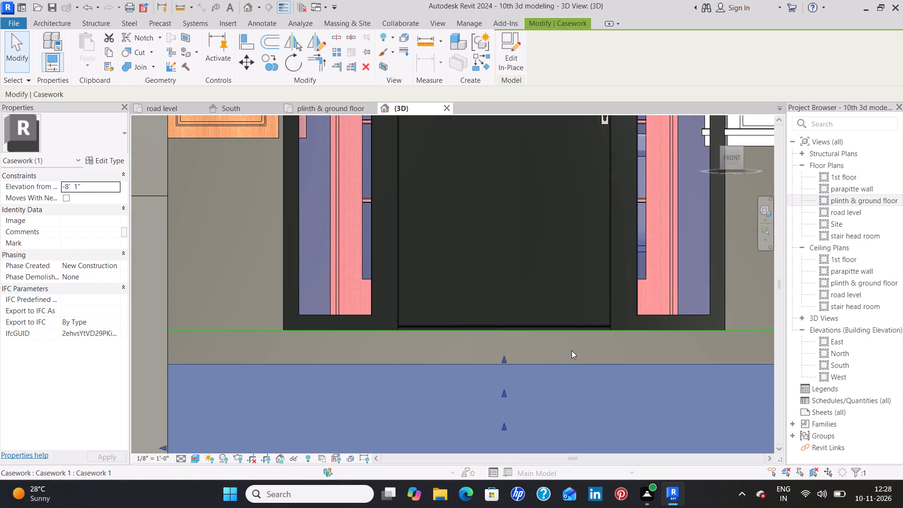
click(572, 349)
Shift the front steps toward the entrance in the top 3D view until their back edge aligns with the model line across the recess.
scroll(572, 344, down, 8)
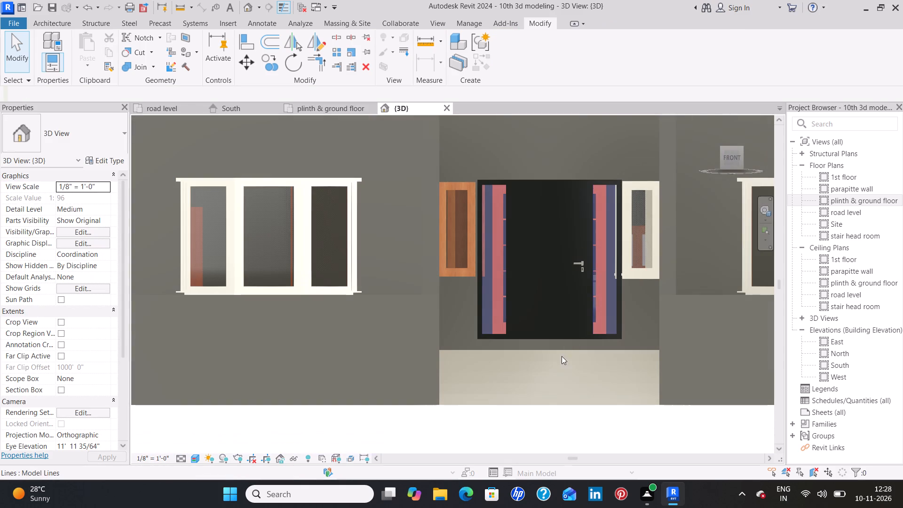
scroll(641, 418, down, 4)
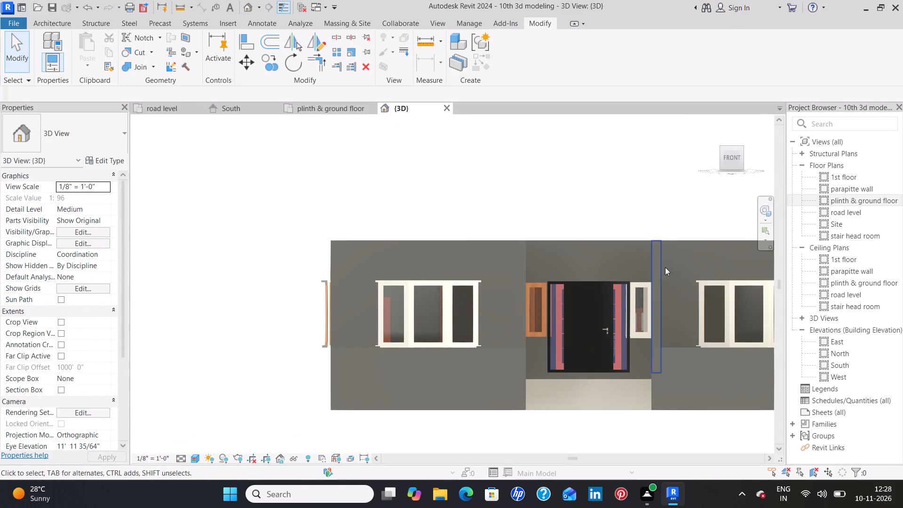
middle_drag(663, 178, 663, 214)
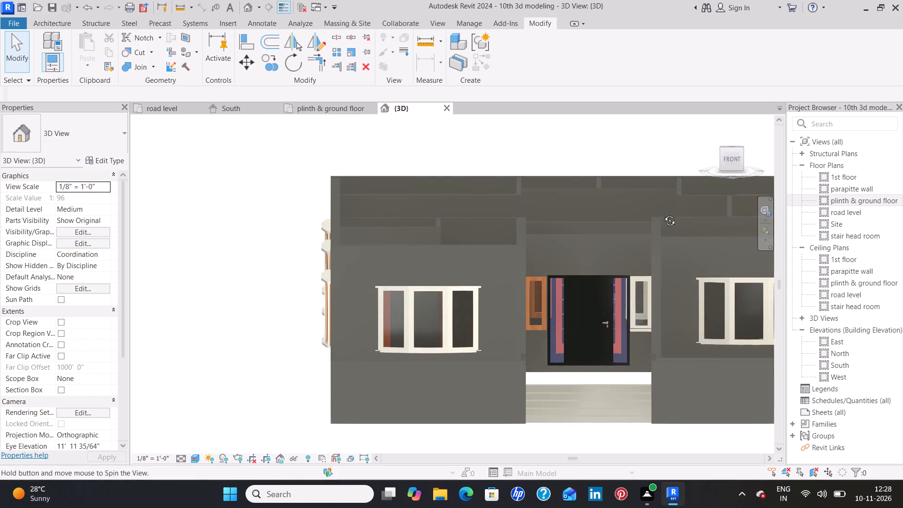
middle_drag(663, 214, 663, 223)
middle_drag(655, 441, 575, 415)
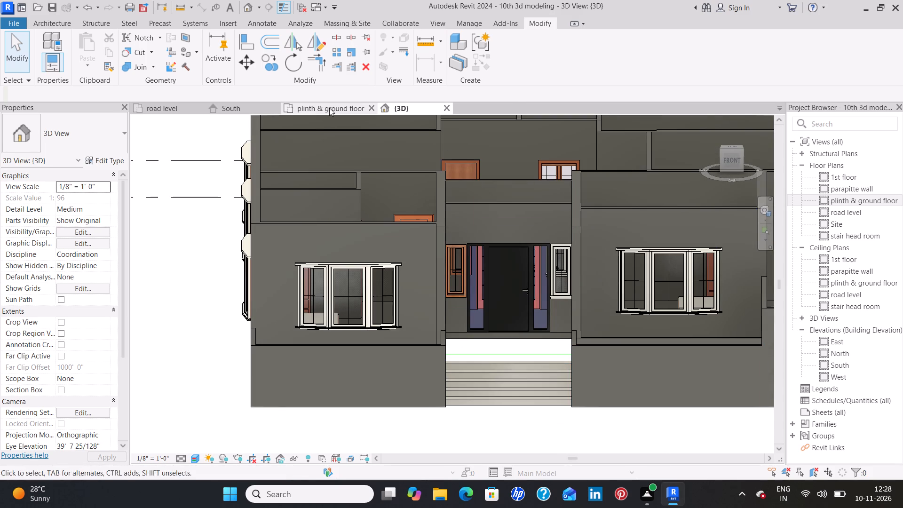
click(329, 107)
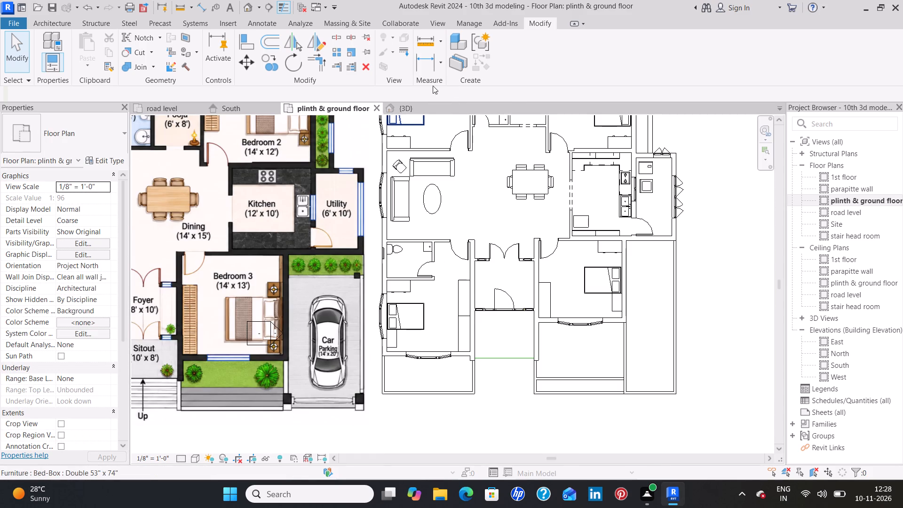
click(418, 111)
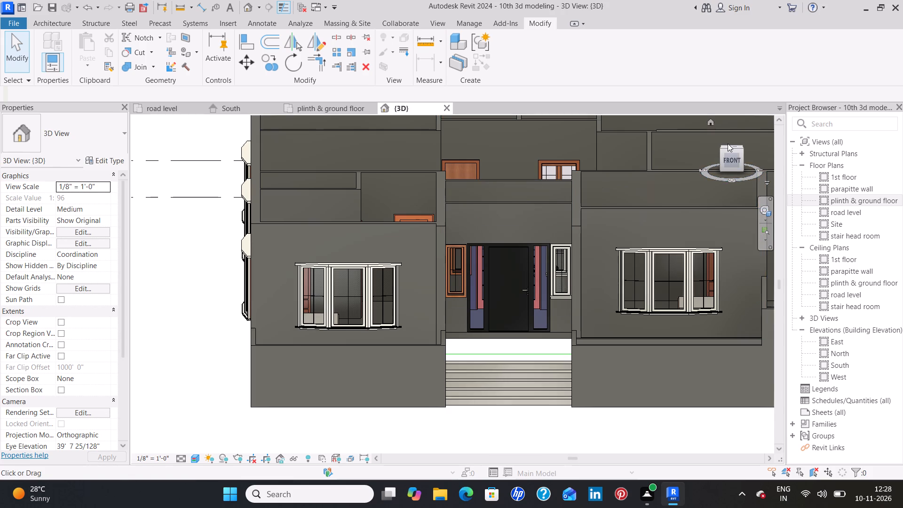
click(729, 148)
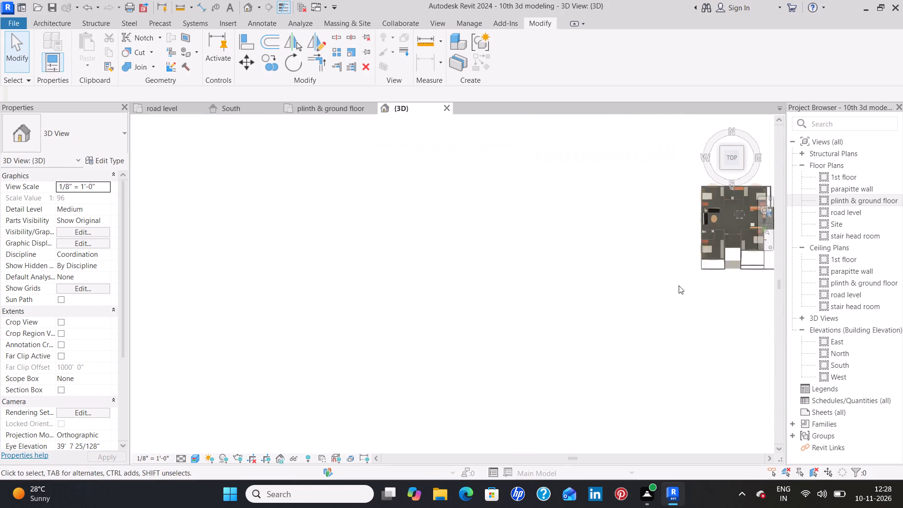
scroll(385, 294, up, 12)
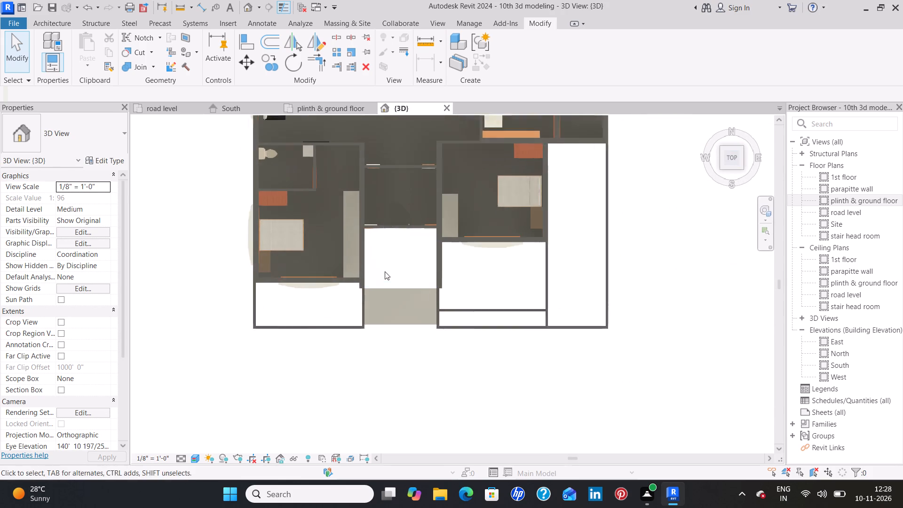
scroll(404, 267, up, 1)
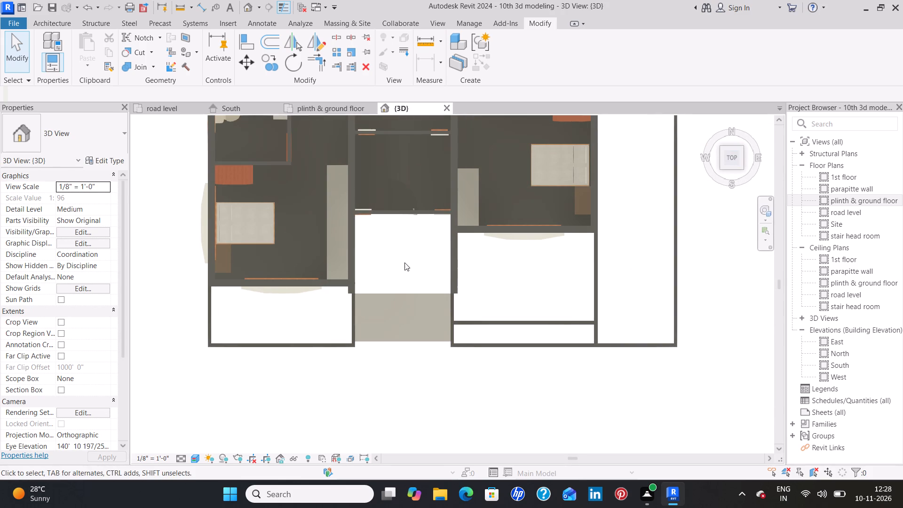
scroll(408, 270, up, 2)
middle_drag(401, 281, 487, 237)
scroll(467, 254, up, 4)
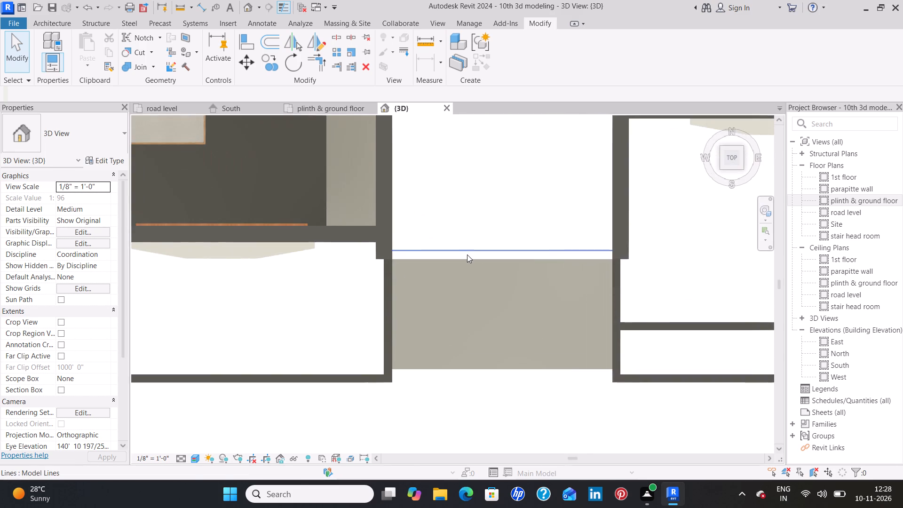
scroll(467, 254, up, 3)
click(486, 262)
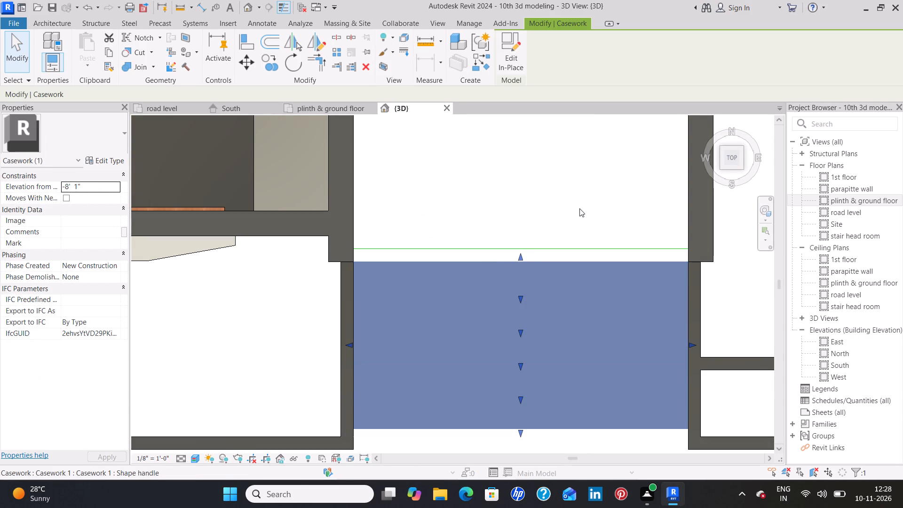
key(Up)
key(Up)
key(Up)
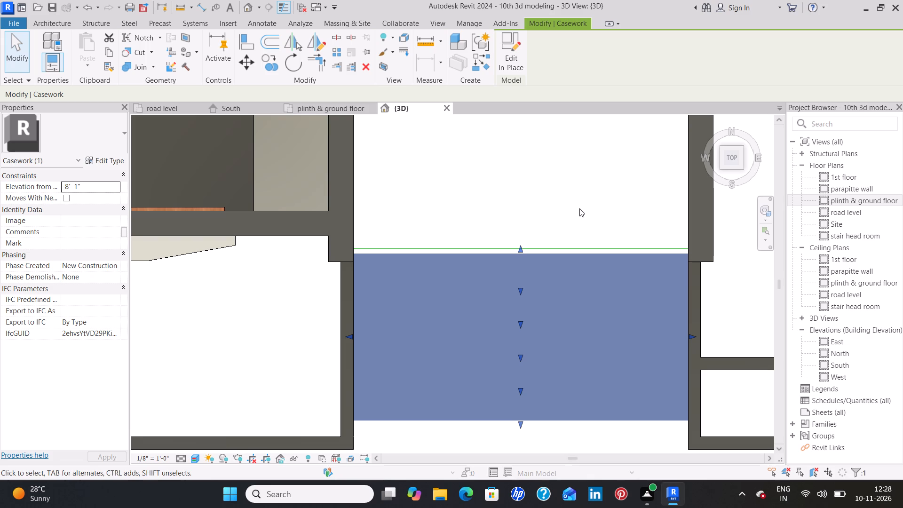
key(Up)
key(Up)
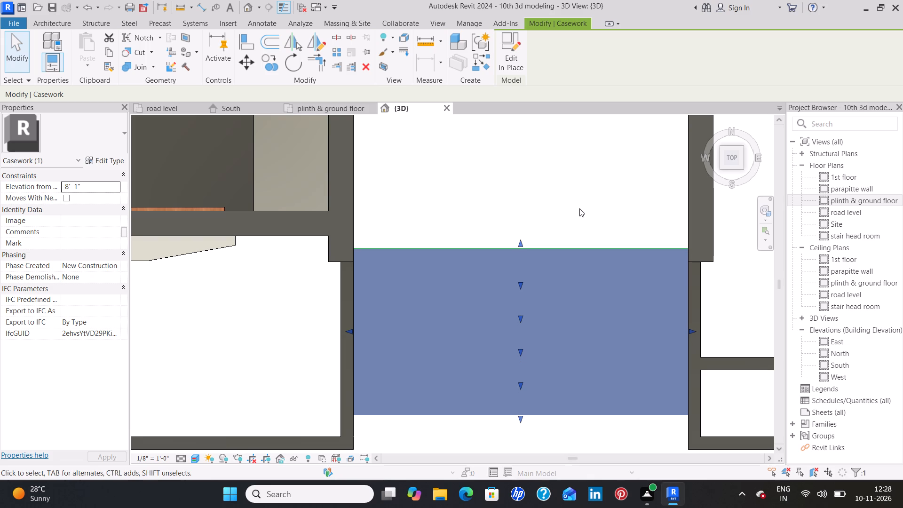
key(Down)
scroll(561, 219, up, 8)
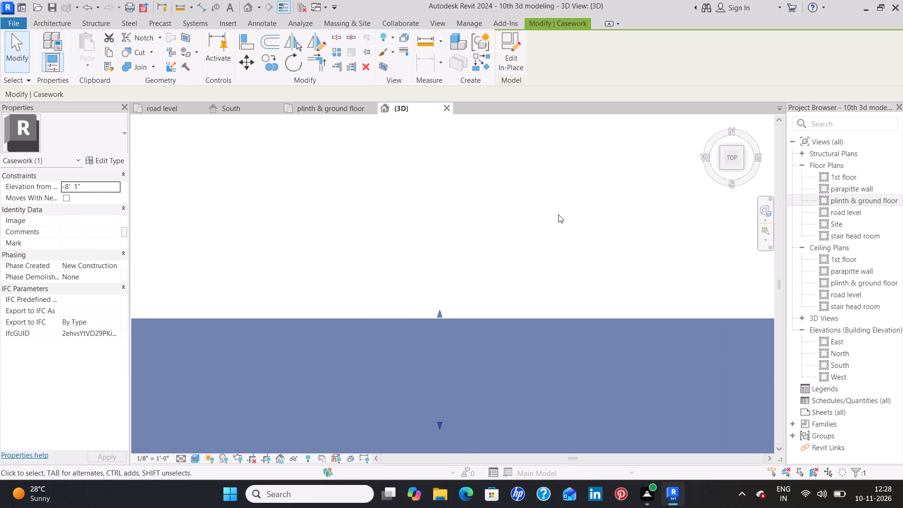
key(Up)
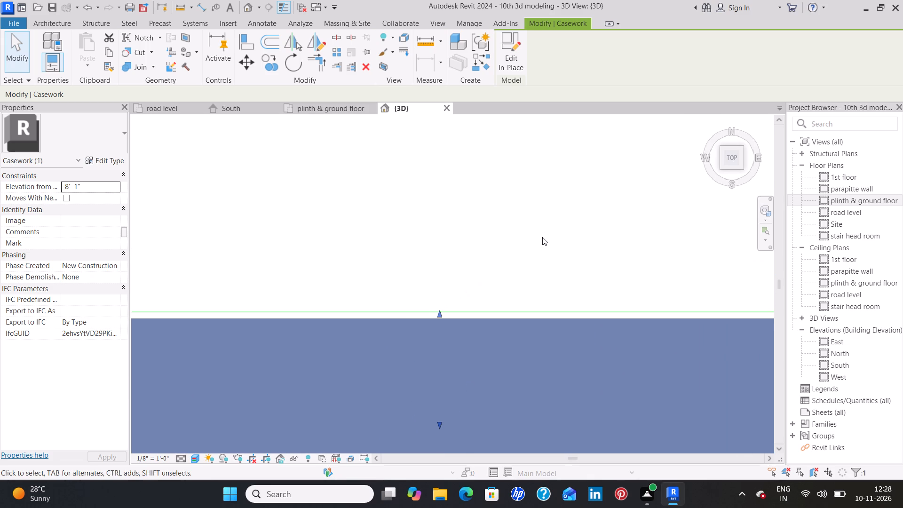
key(Up)
key(Up)
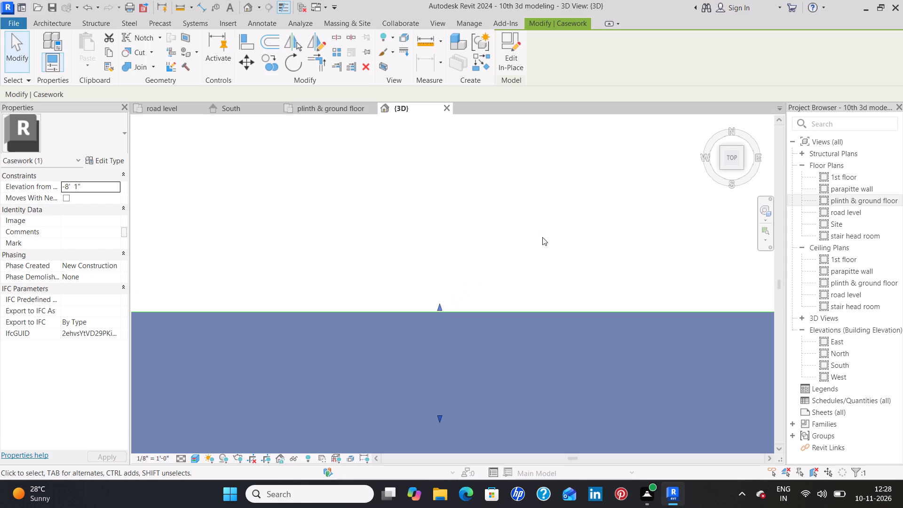
click(542, 237)
scroll(556, 232, down, 10)
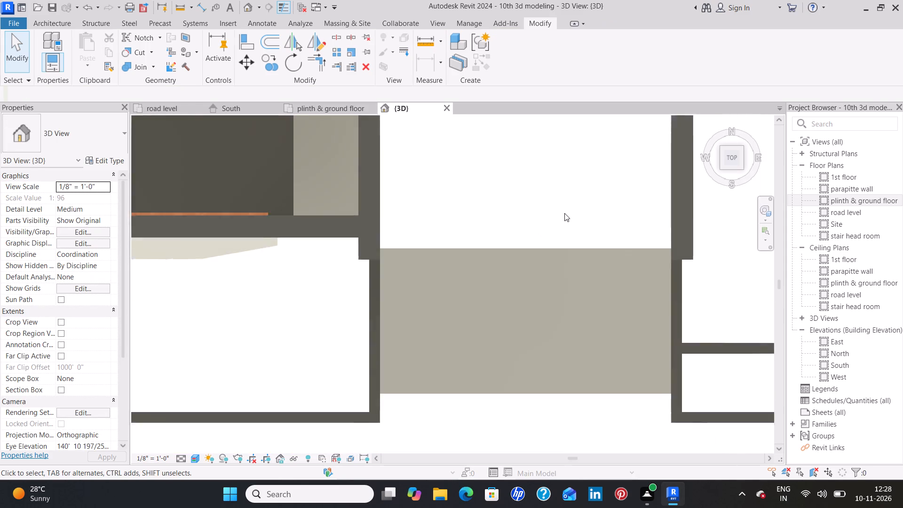
scroll(564, 213, down, 1)
scroll(562, 349, down, 4)
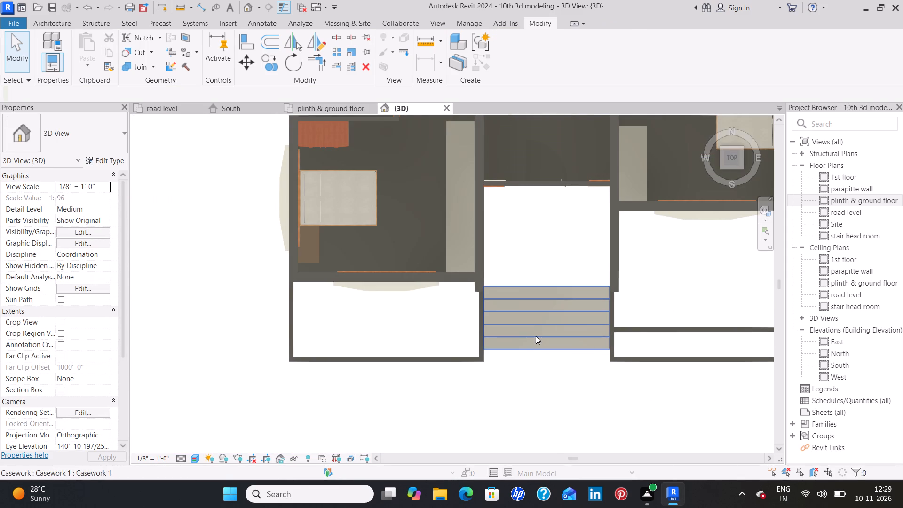
scroll(536, 336, down, 4)
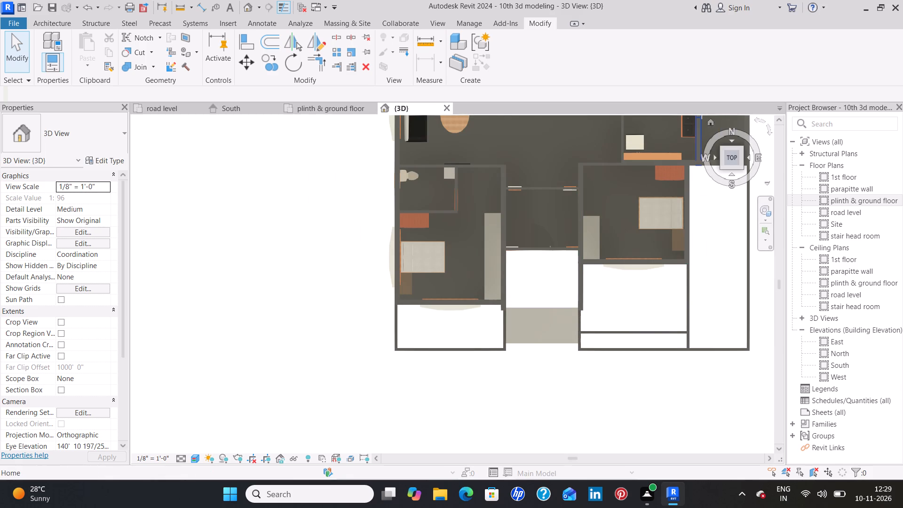
click(707, 121)
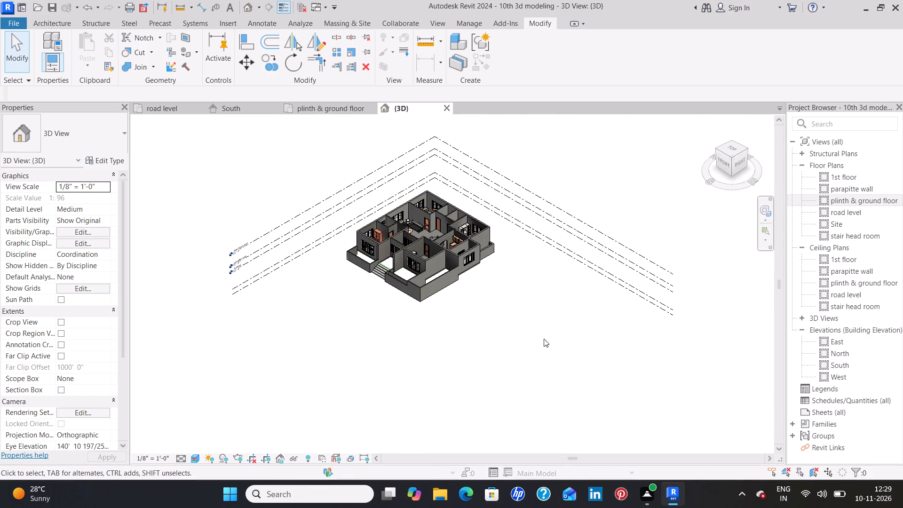
Examine how the front steps fit against the entrance recess and plinth floor in the 3D view.
scroll(380, 287, up, 8)
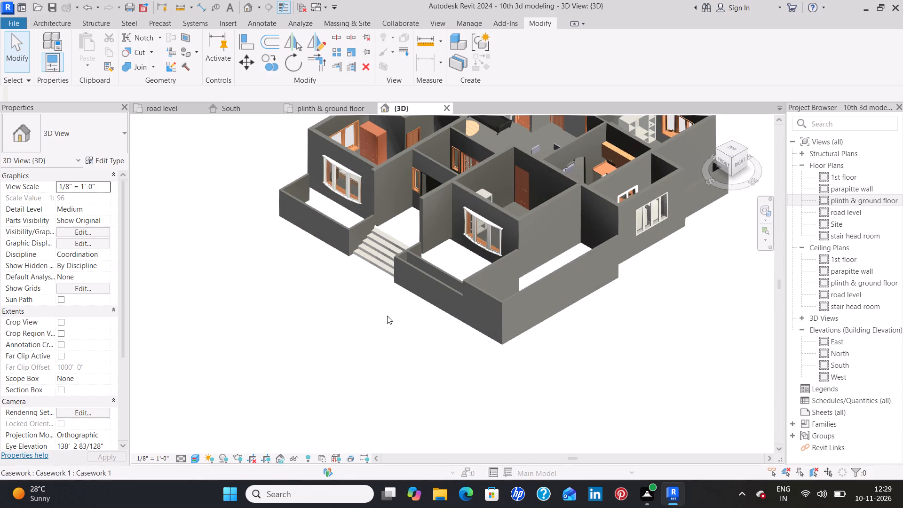
middle_drag(387, 316, 366, 333)
scroll(357, 298, up, 7)
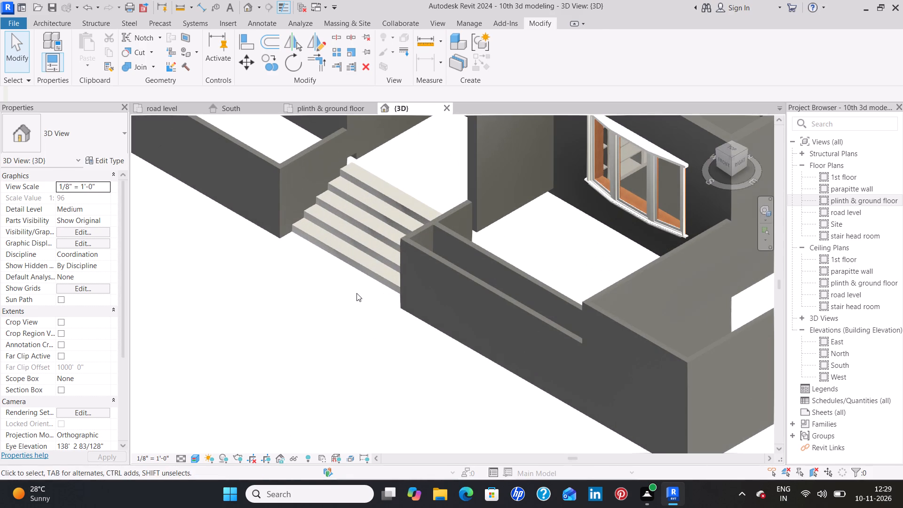
middle_drag(355, 293, 299, 390)
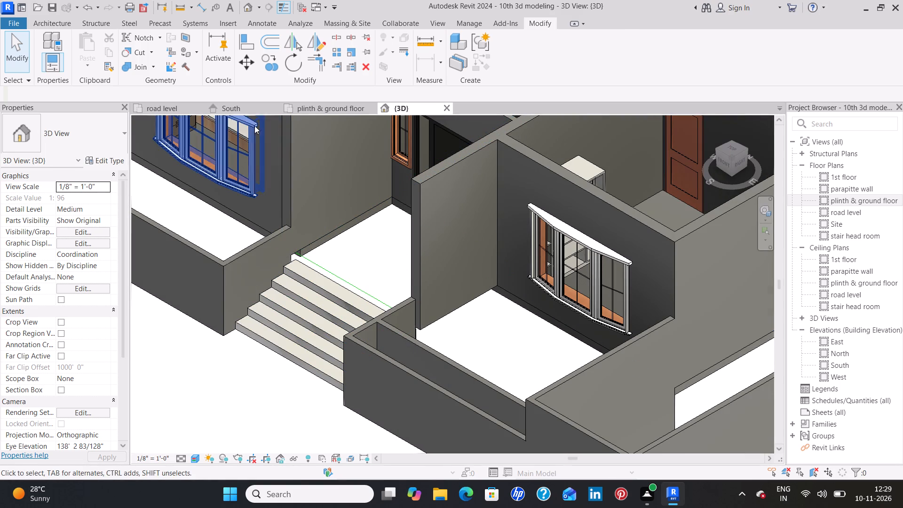
scroll(339, 211, down, 3)
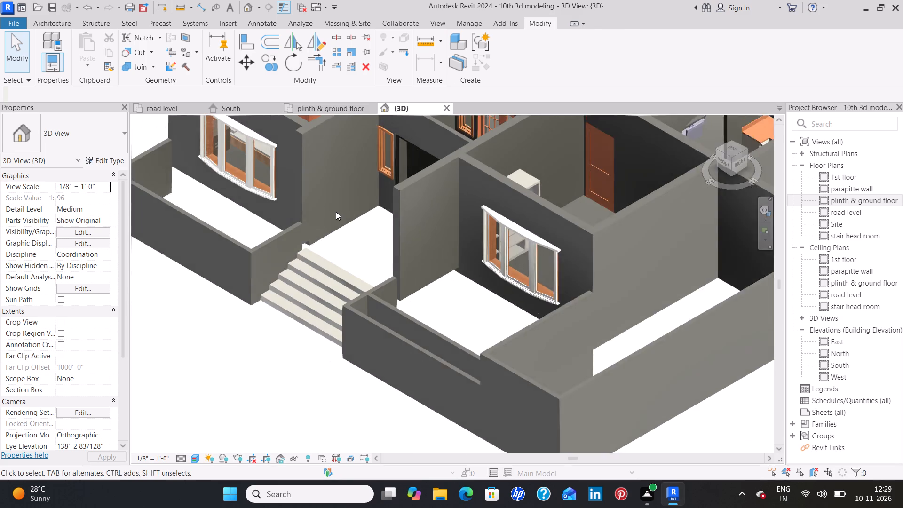
middle_drag(359, 226, 409, 226)
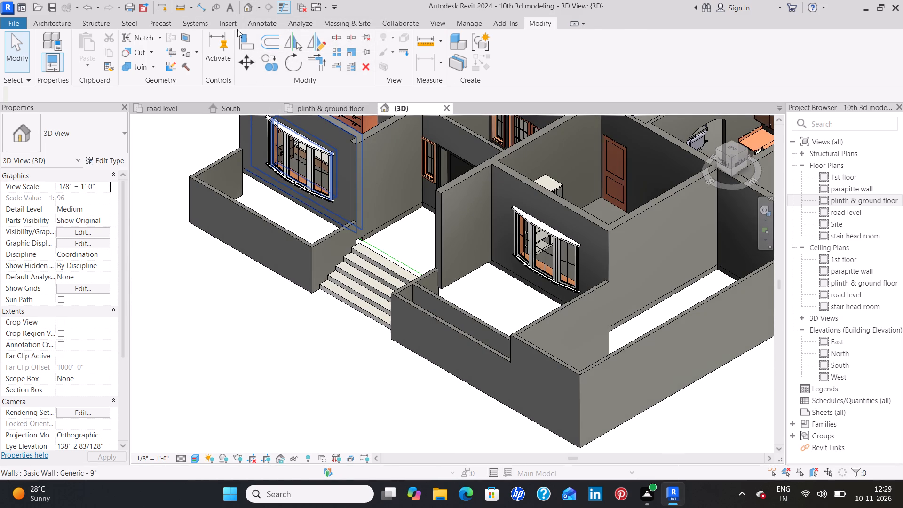
Compare the sitout and front steps on the reference image with the modelled entrance recess in the plinth & ground floor plan.
click(40, 24)
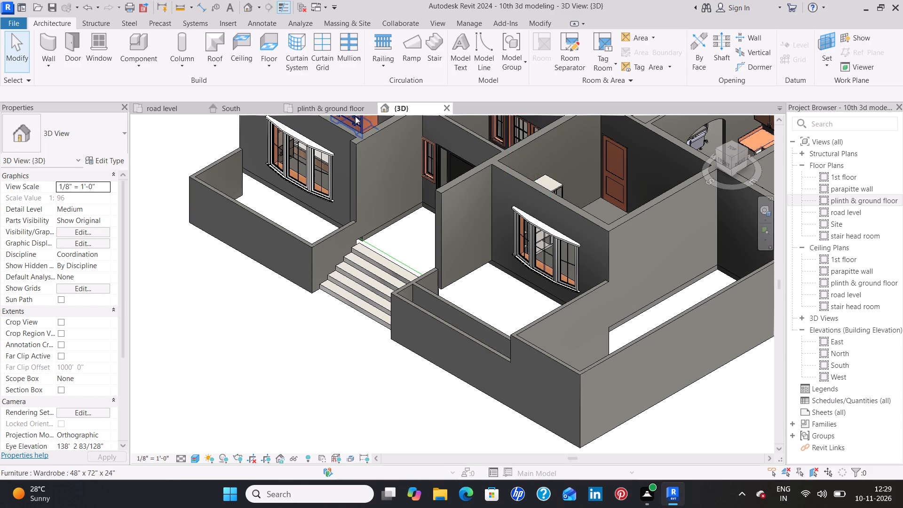
click(339, 109)
middle_drag(507, 347, 489, 306)
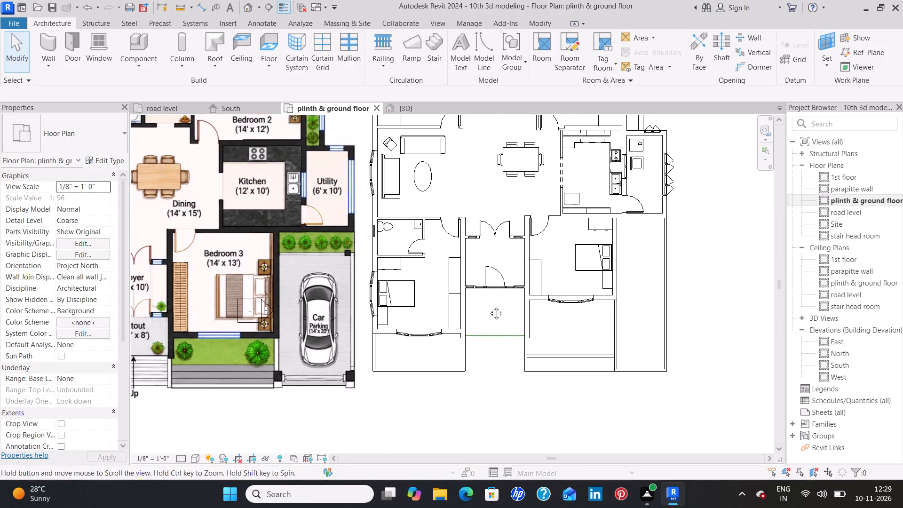
middle_drag(489, 306, 470, 262)
scroll(468, 256, up, 4)
middle_drag(478, 247, 450, 260)
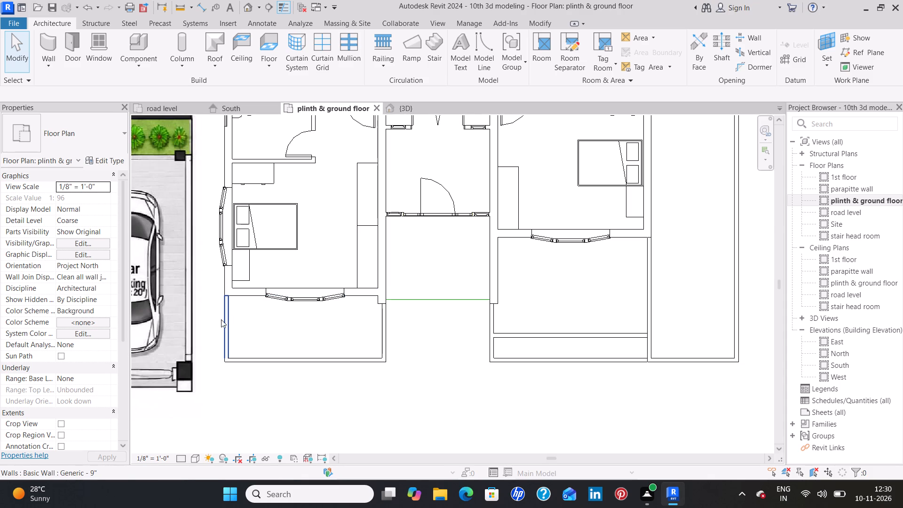
middle_drag(221, 319, 595, 344)
middle_drag(341, 353, 488, 338)
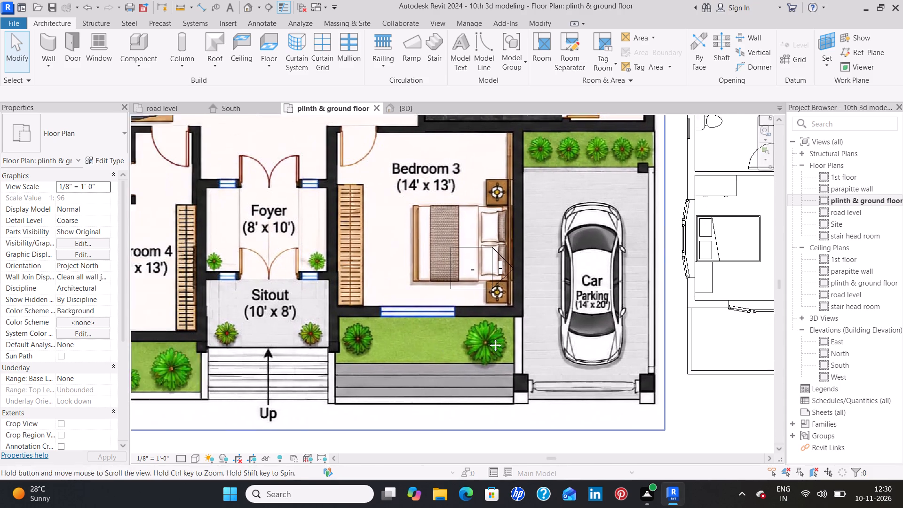
middle_drag(488, 338, 588, 335)
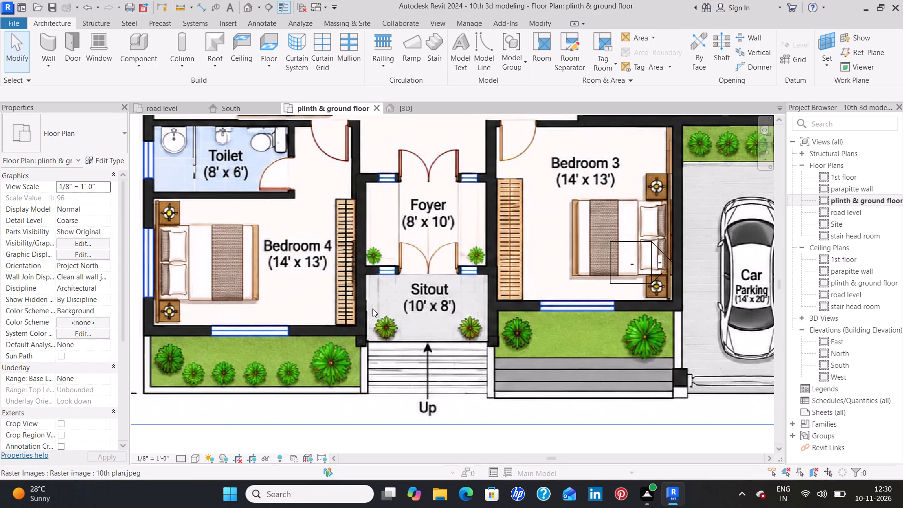
scroll(435, 333, down, 3)
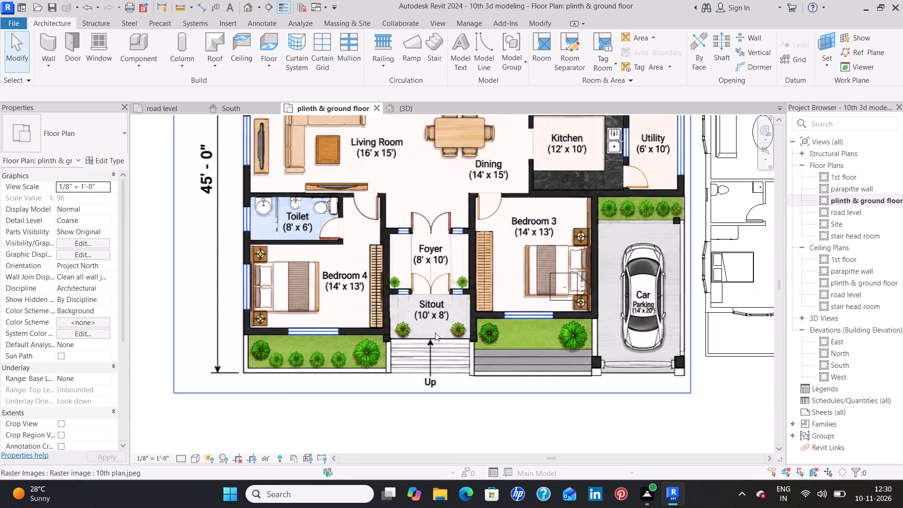
middle_drag(625, 274, 463, 315)
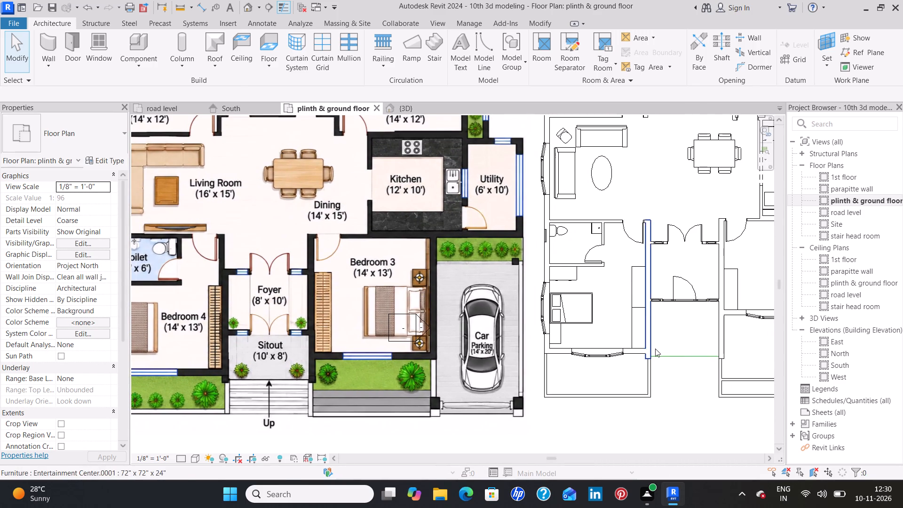
middle_drag(655, 347, 518, 327)
scroll(537, 323, up, 7)
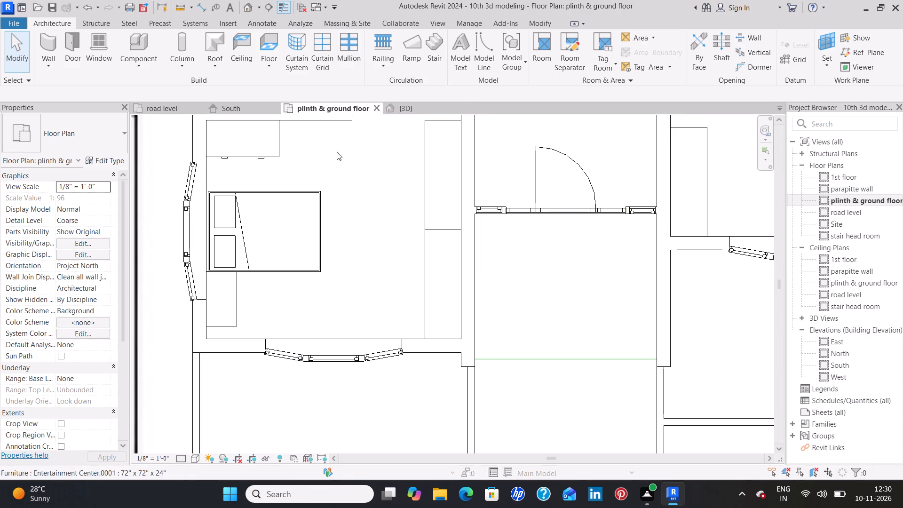
Open the boundary sketch of the Generic - 6" plinth floor for editing in the plinth & ground floor plan.
click(412, 110)
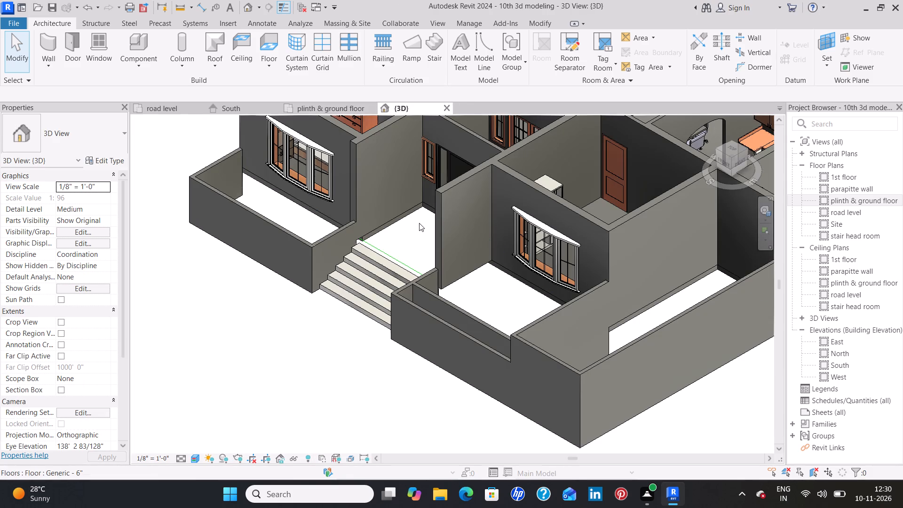
click(422, 210)
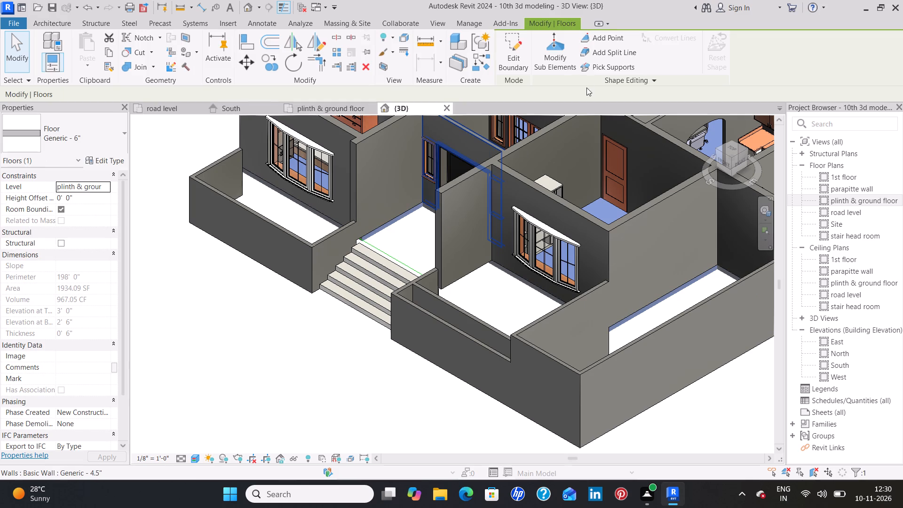
click(506, 59)
click(353, 109)
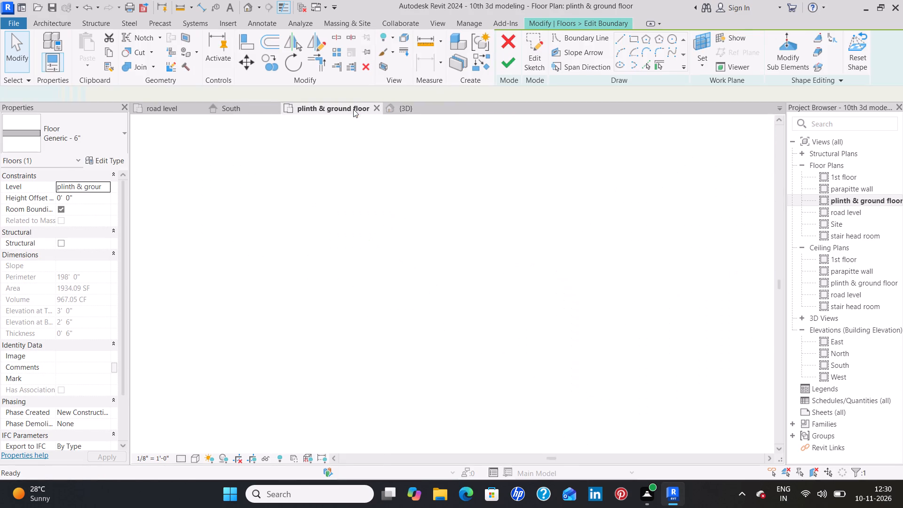
Delete the three floor boundary lines that notch around the sitout recess in front of the entrance door.
middle_drag(534, 300, 552, 241)
scroll(556, 234, up, 2)
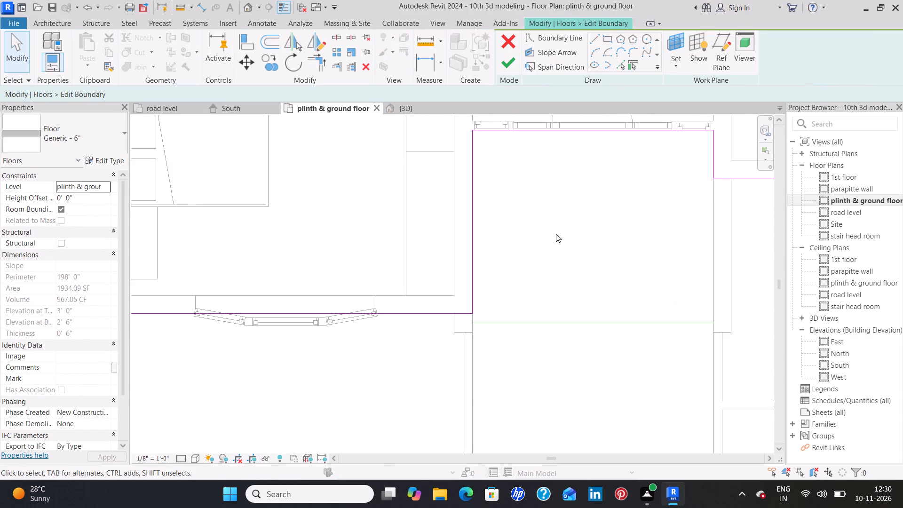
middle_drag(549, 263, 529, 339)
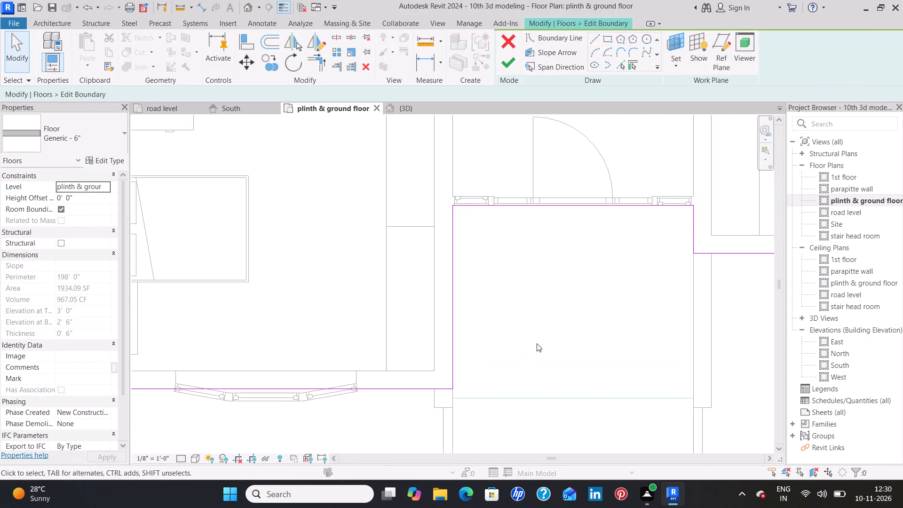
click(455, 324)
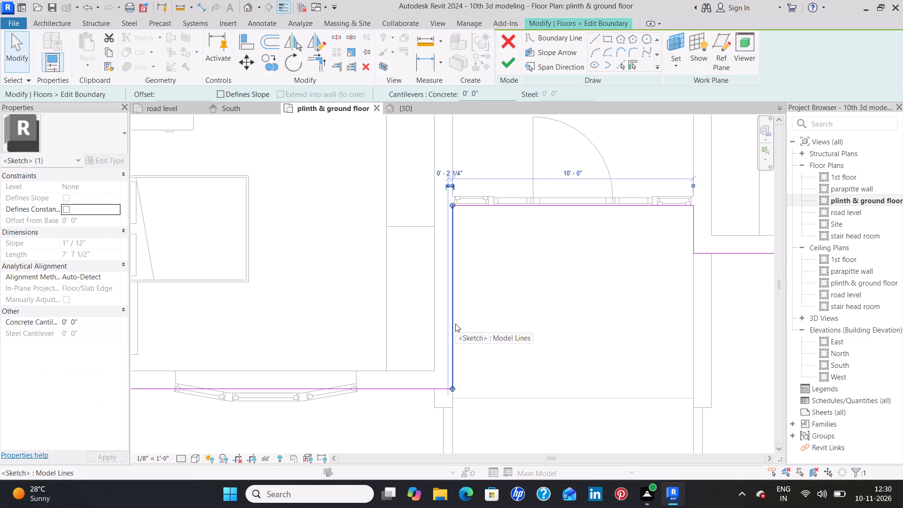
key(Delete)
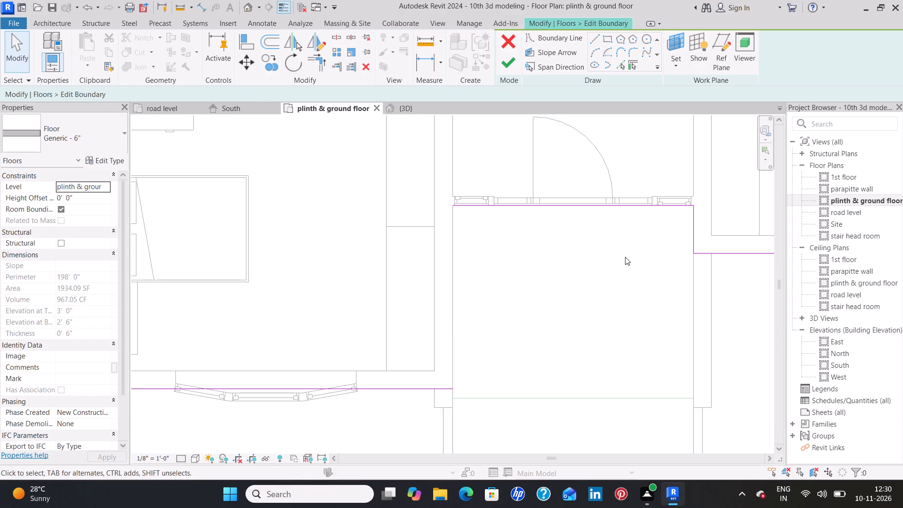
click(669, 209)
key(Delete)
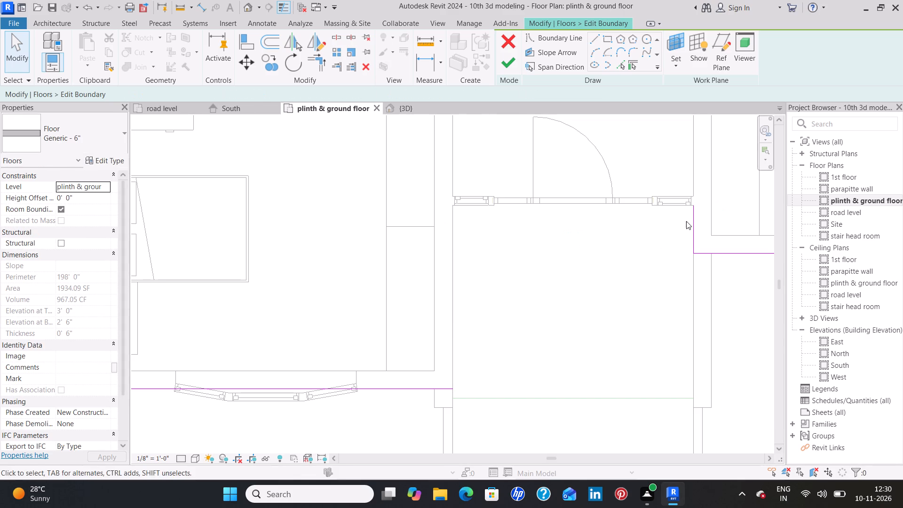
click(689, 225)
key(Delete)
Draw new boundary lines extending the floor to the model line at the sitout's front, 10'-0" across, close the loop and finish the sketch.
click(592, 42)
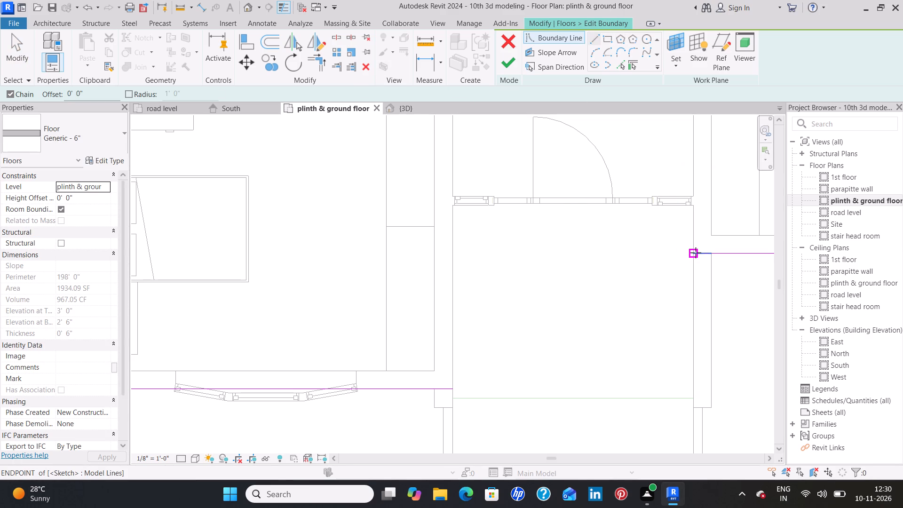
click(693, 252)
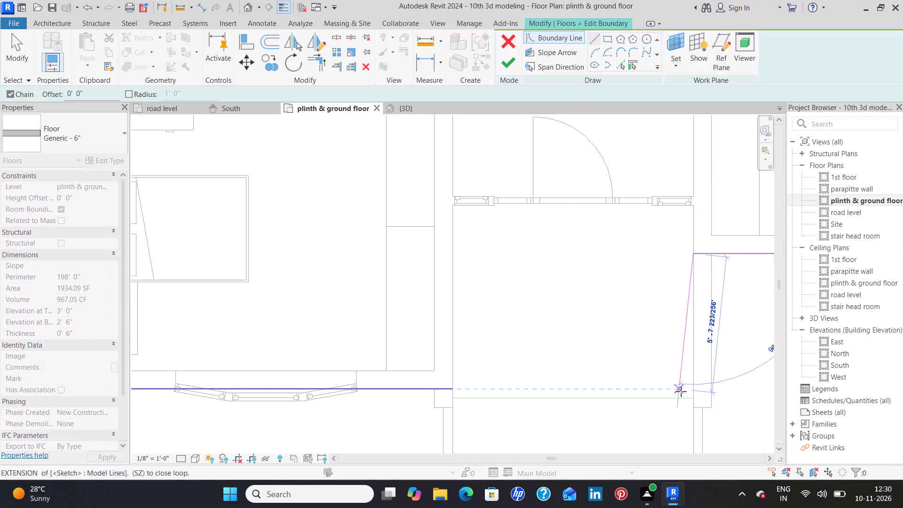
click(692, 398)
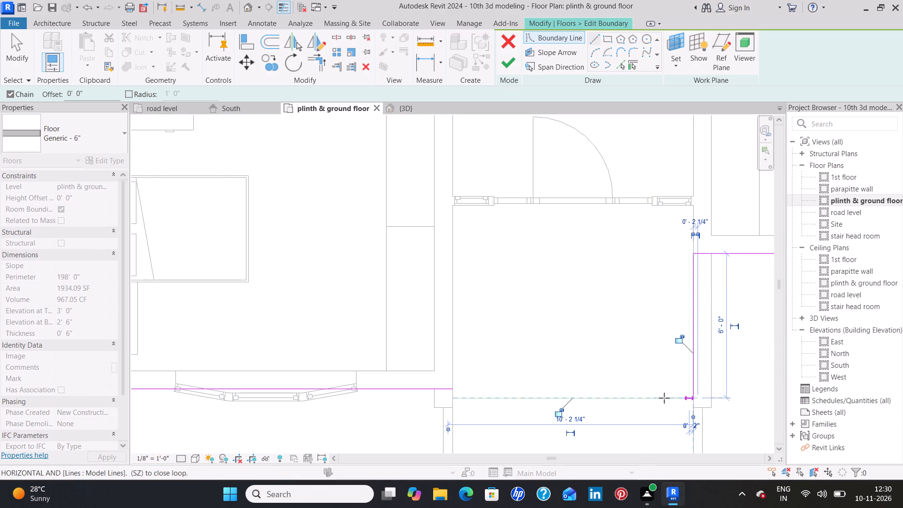
click(451, 398)
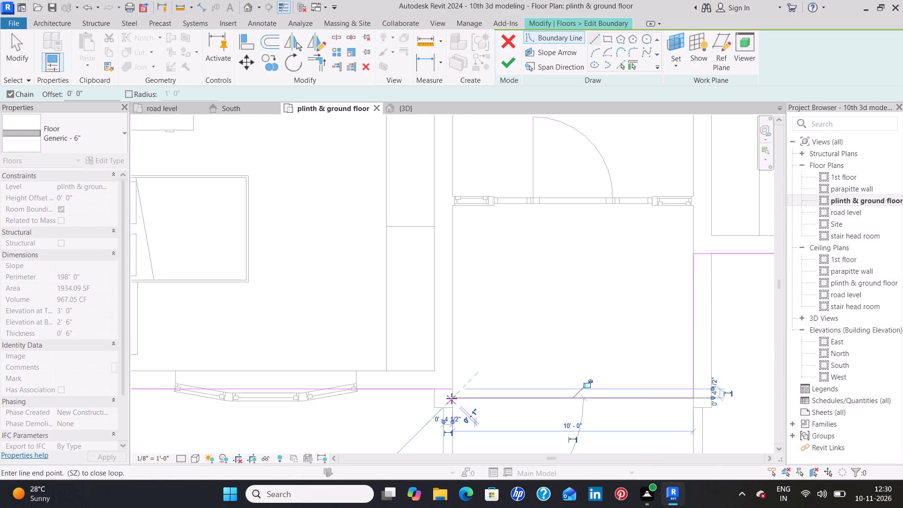
click(452, 391)
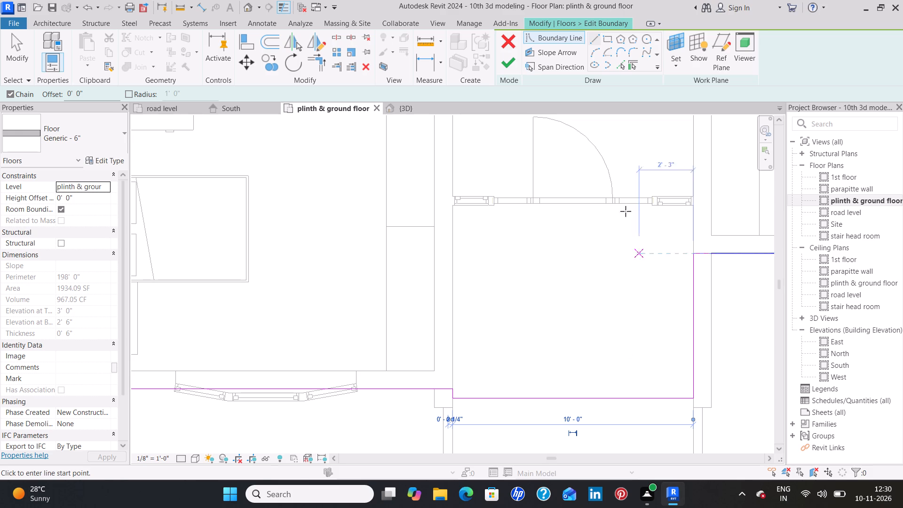
click(505, 64)
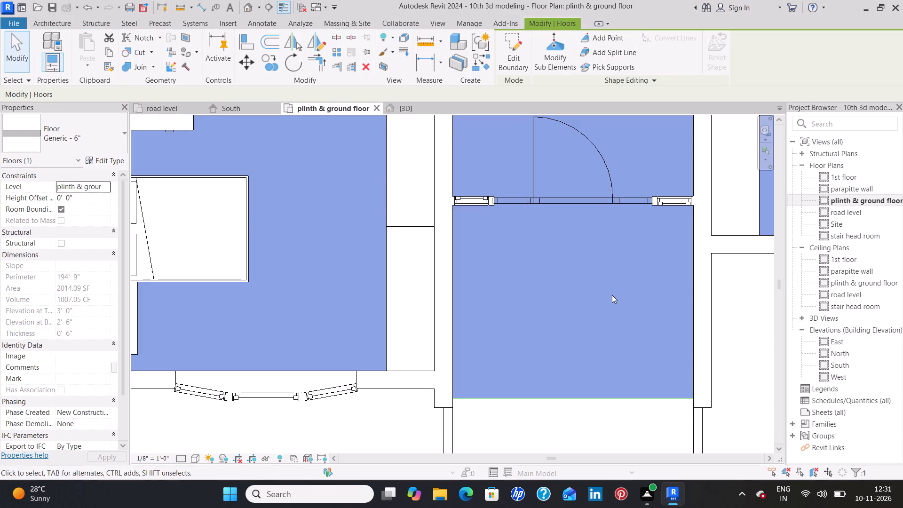
click(729, 310)
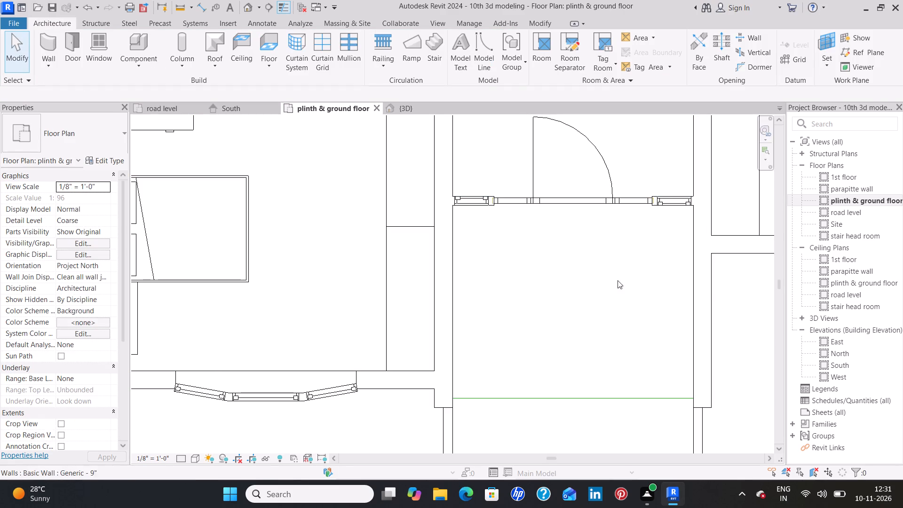
Examine how the extended sitout floor meets the front steps and adjoining walls in the 3D view.
click(429, 111)
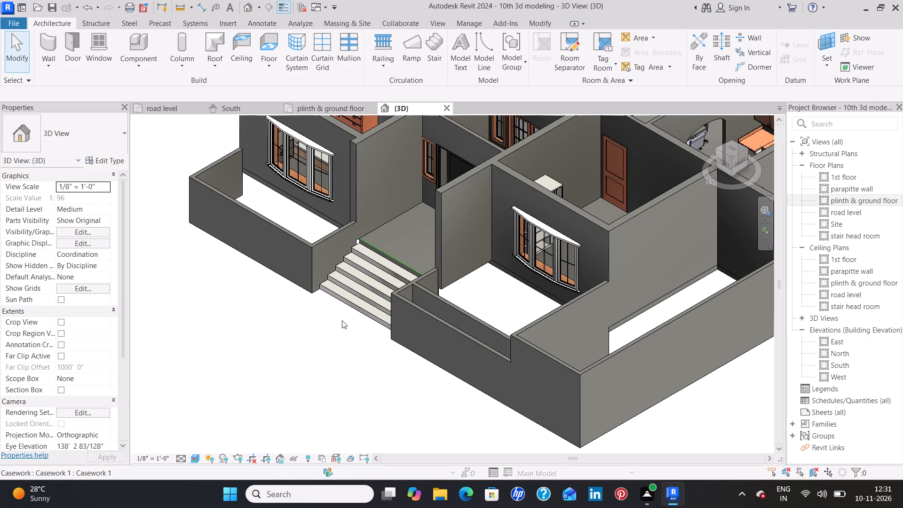
shift+middle_drag(342, 320, 390, 330)
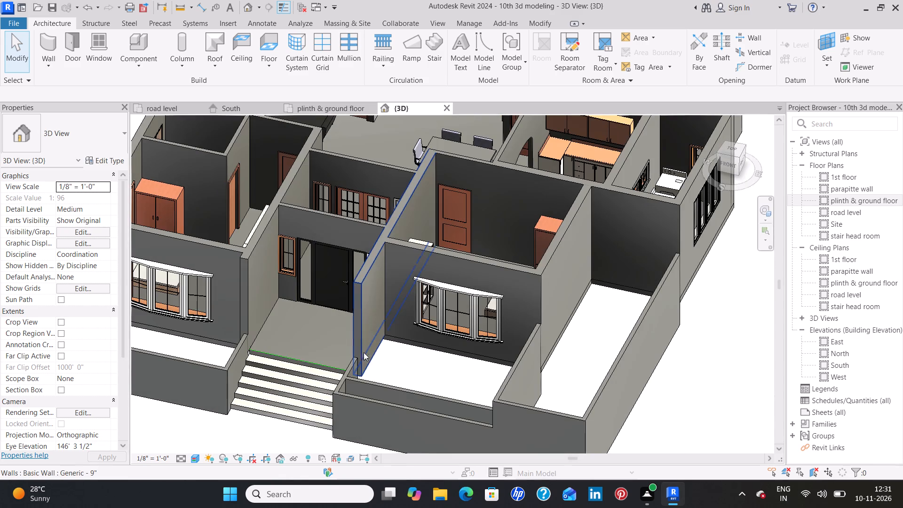
shift+middle_drag(428, 362, 494, 359)
middle_drag(470, 379, 456, 301)
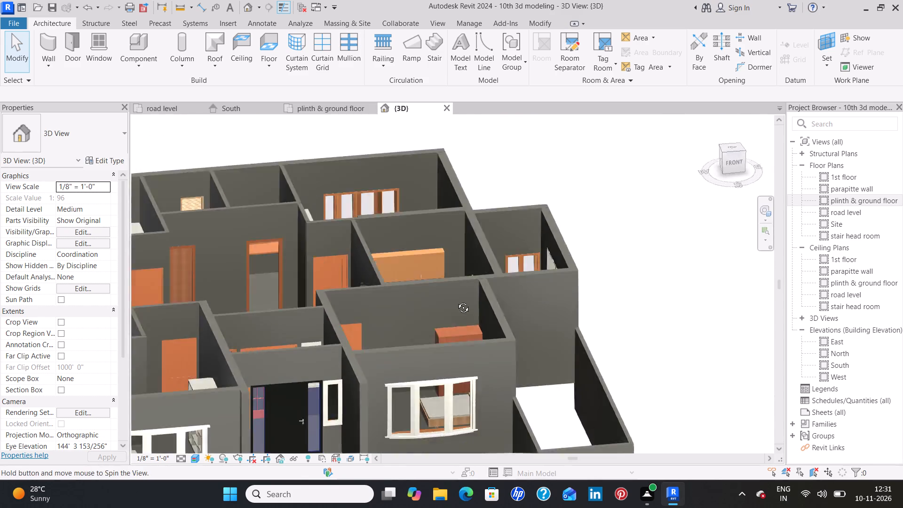
middle_drag(456, 301, 449, 249)
middle_drag(297, 398, 320, 256)
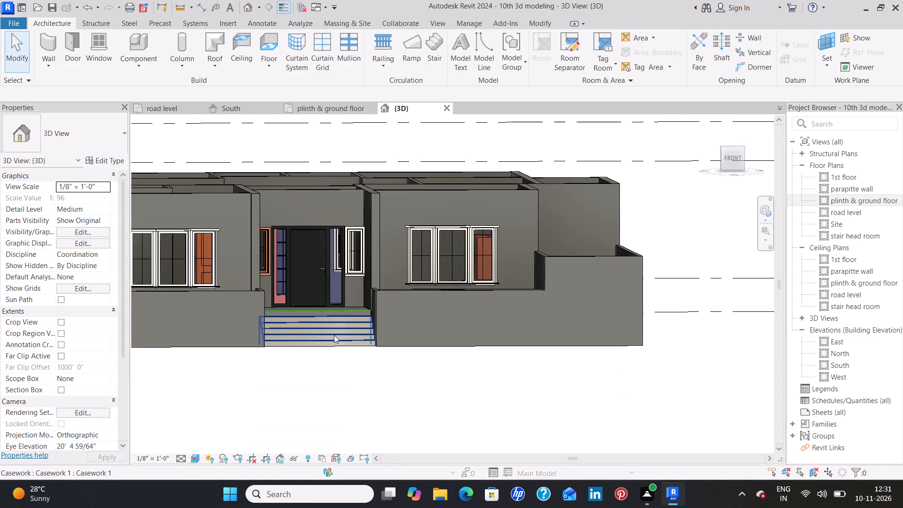
shift+middle_drag(495, 376, 504, 408)
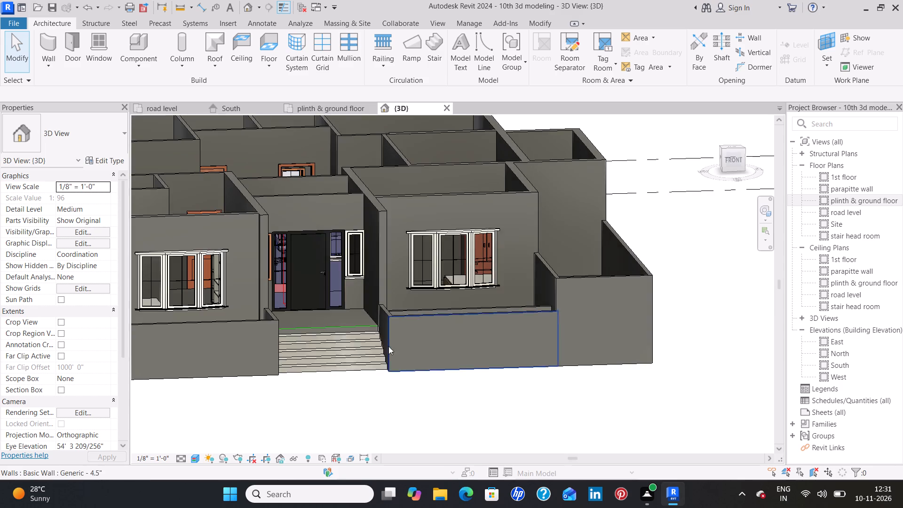
scroll(370, 338, up, 11)
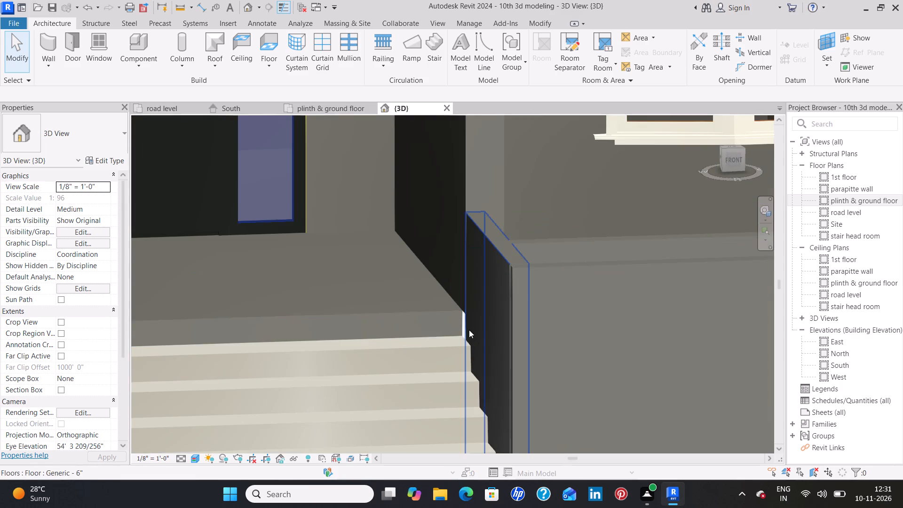
scroll(327, 322, down, 2)
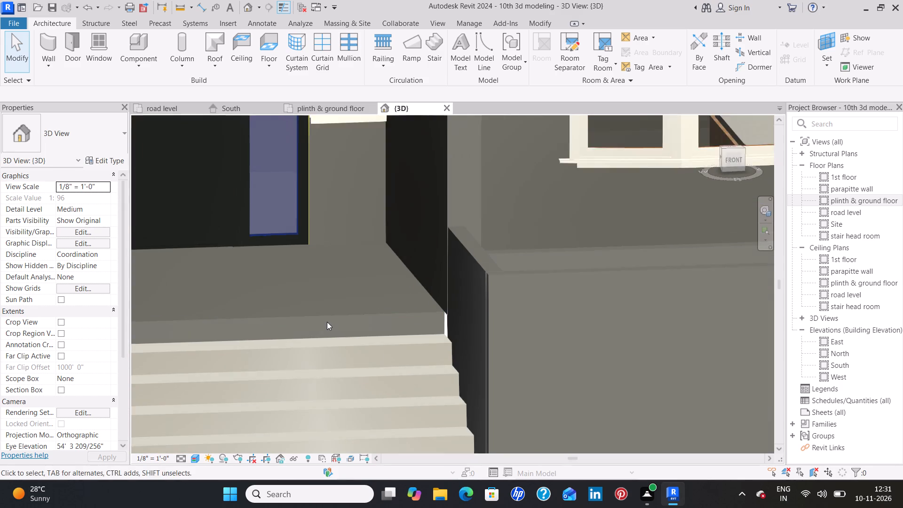
scroll(327, 322, down, 2)
scroll(633, 466, down, 2)
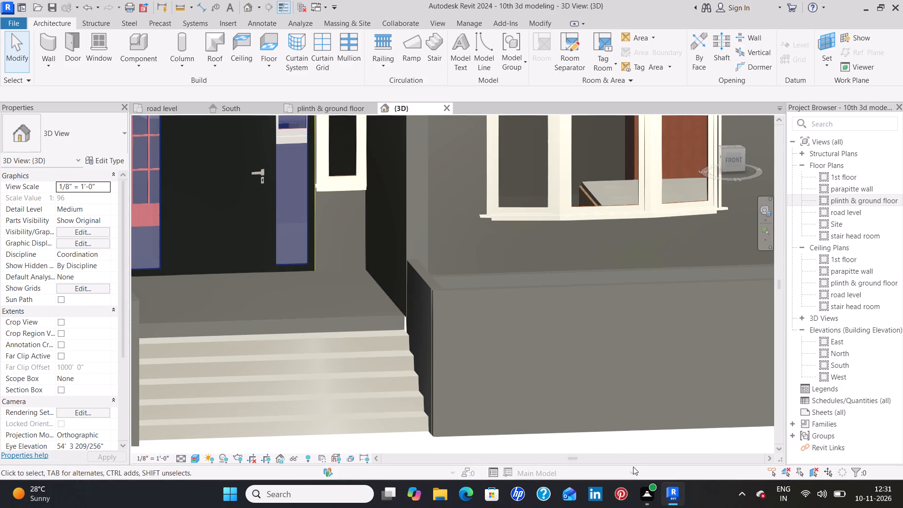
scroll(372, 350, down, 6)
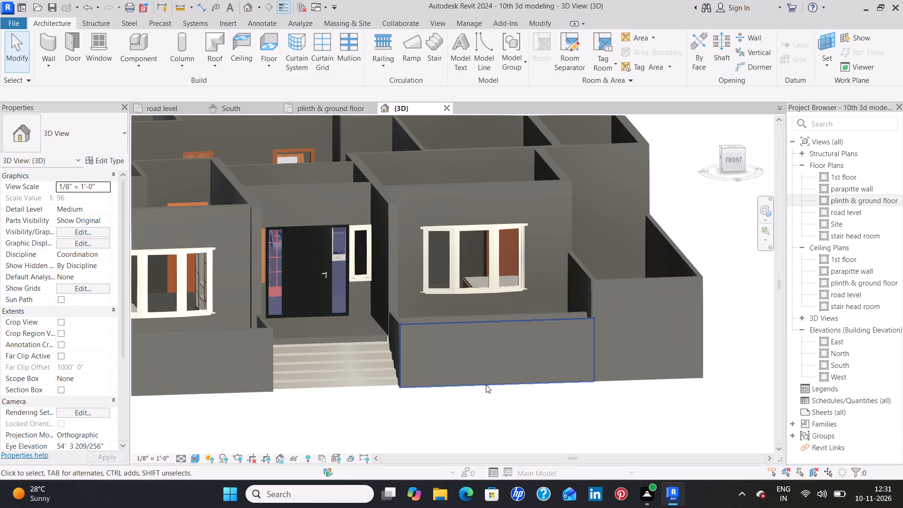
middle_drag(494, 399, 474, 405)
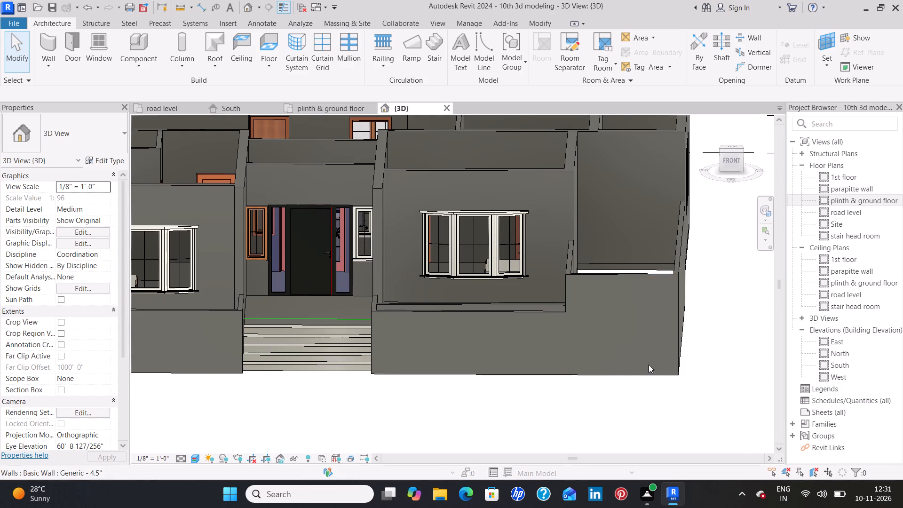
scroll(633, 331, down, 5)
middle_drag(469, 401, 466, 403)
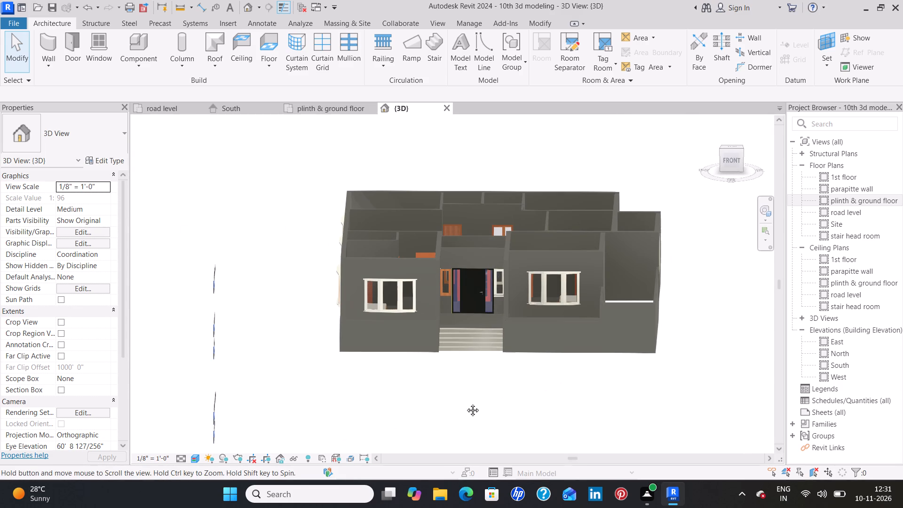
middle_drag(466, 403, 456, 411)
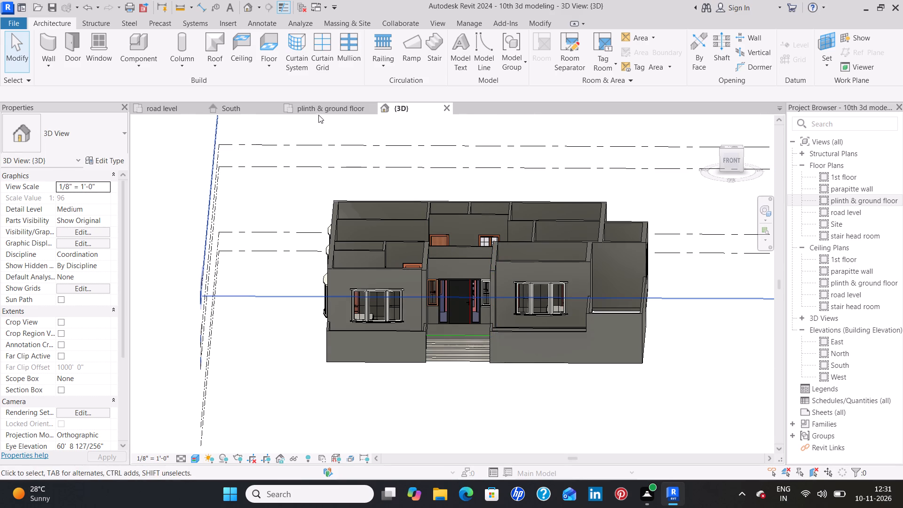
Compare the modelled ground floor plan with the reference plan image and check the house's front in the 3D view.
click(328, 109)
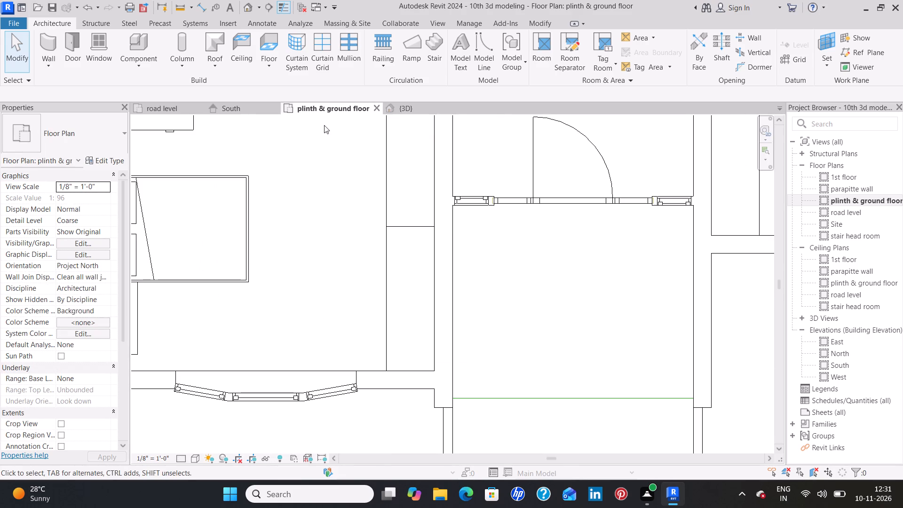
scroll(558, 278, down, 8)
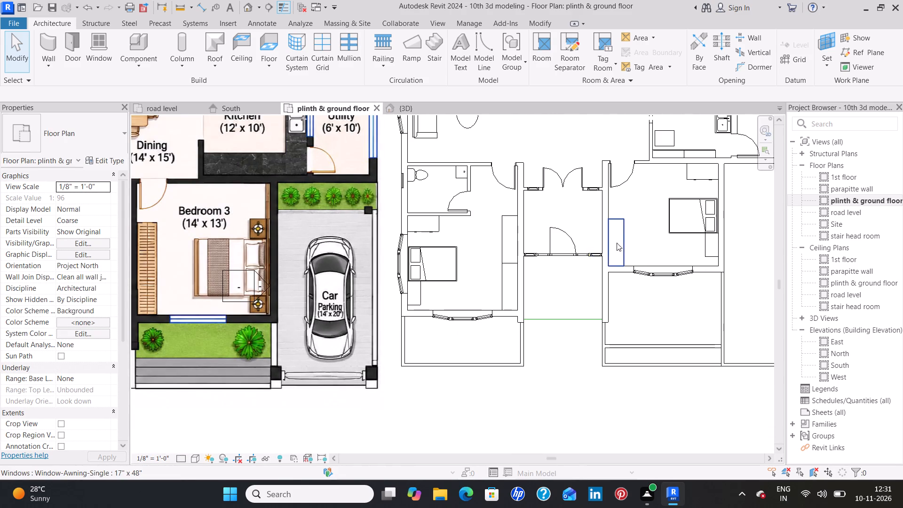
middle_drag(617, 242, 563, 327)
scroll(579, 303, down, 2)
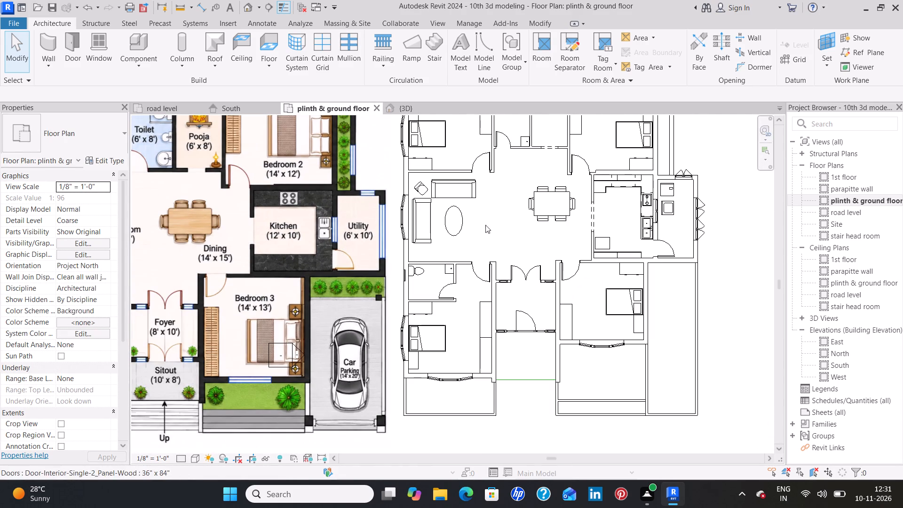
middle_drag(478, 201, 466, 254)
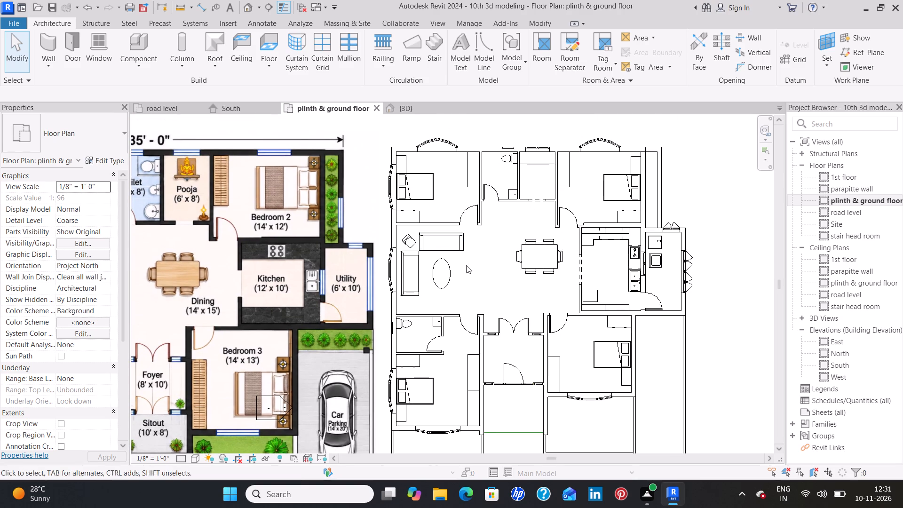
middle_drag(703, 373, 703, 362)
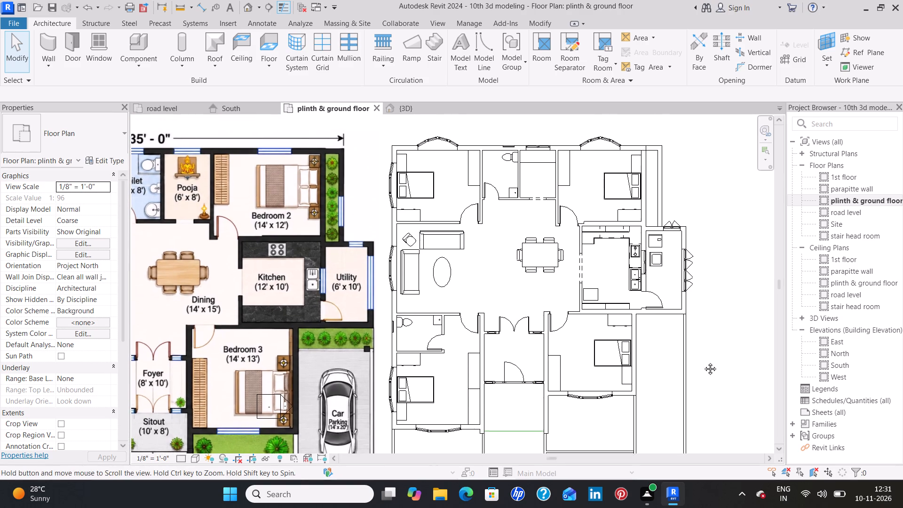
middle_drag(703, 362, 704, 304)
middle_drag(503, 388, 486, 427)
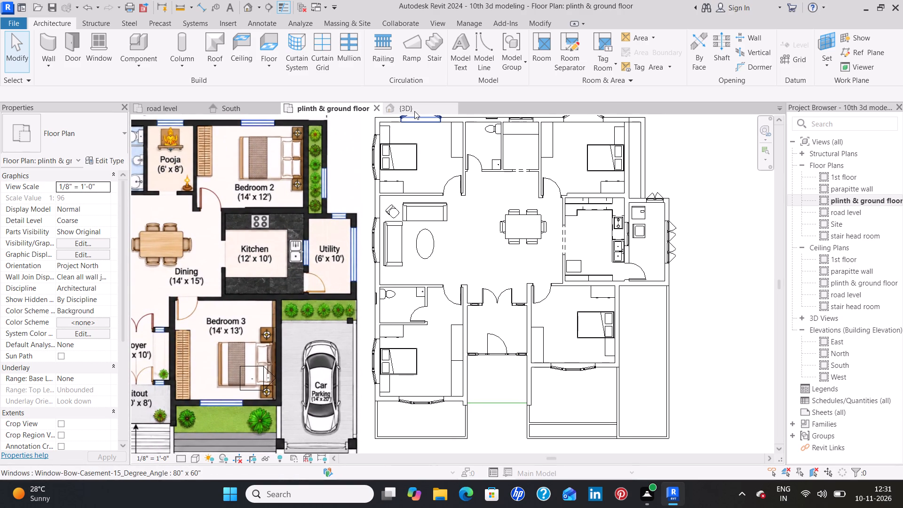
click(421, 109)
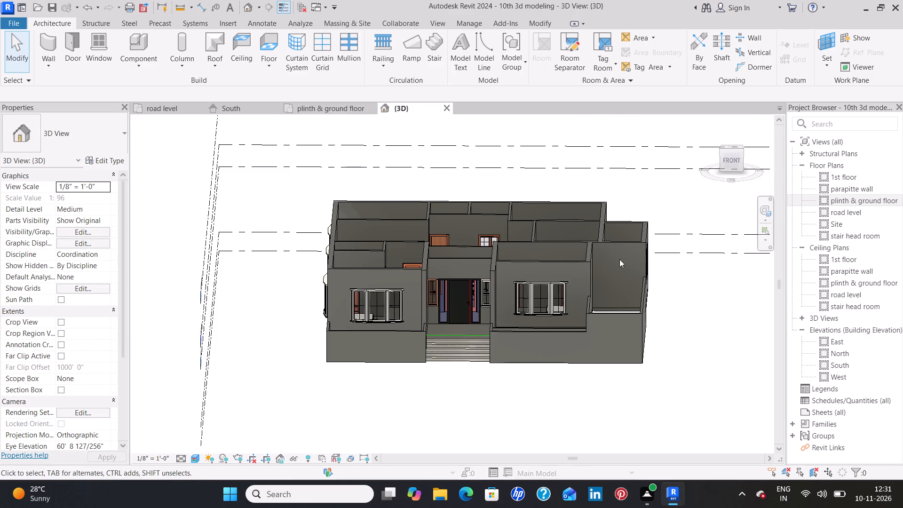
click(735, 159)
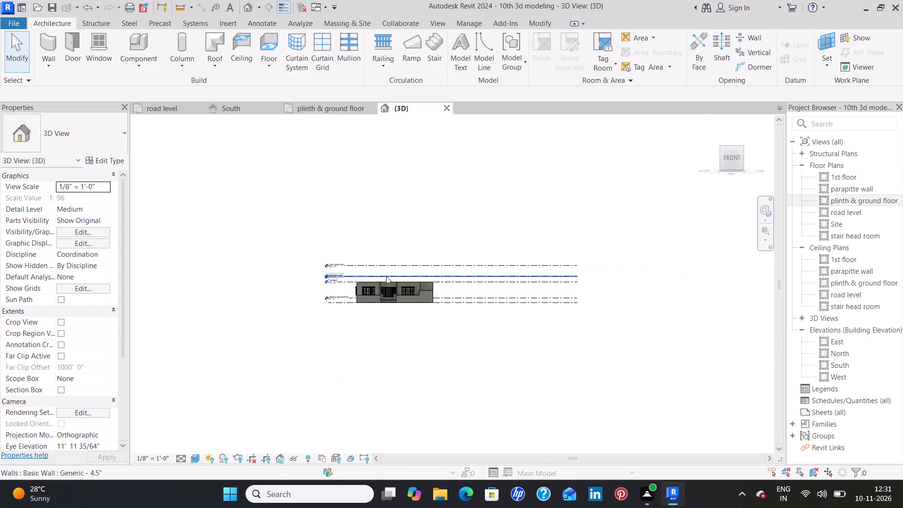
scroll(386, 276, up, 7)
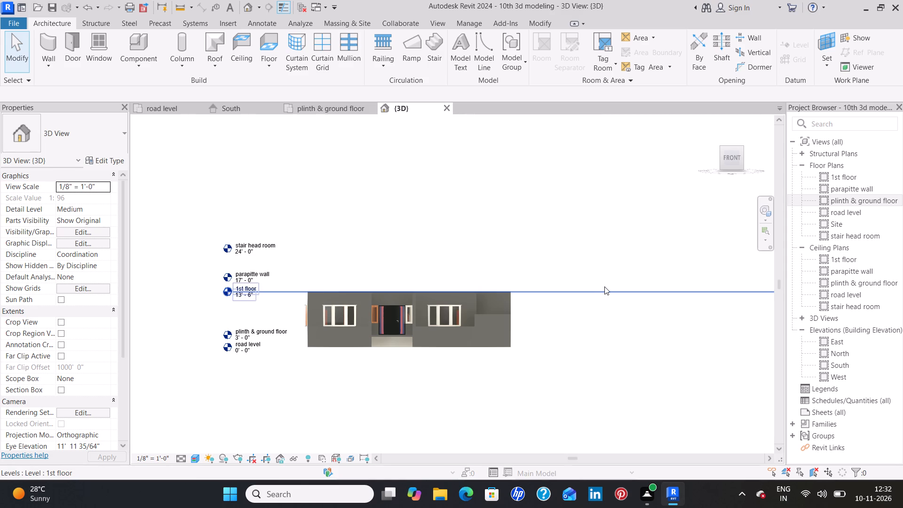
Draw a model-line rectangle about 7" by 2'-3" inside the walled front strip below the bay window, near its sitout-side corner.
click(324, 112)
middle_drag(584, 394, 596, 304)
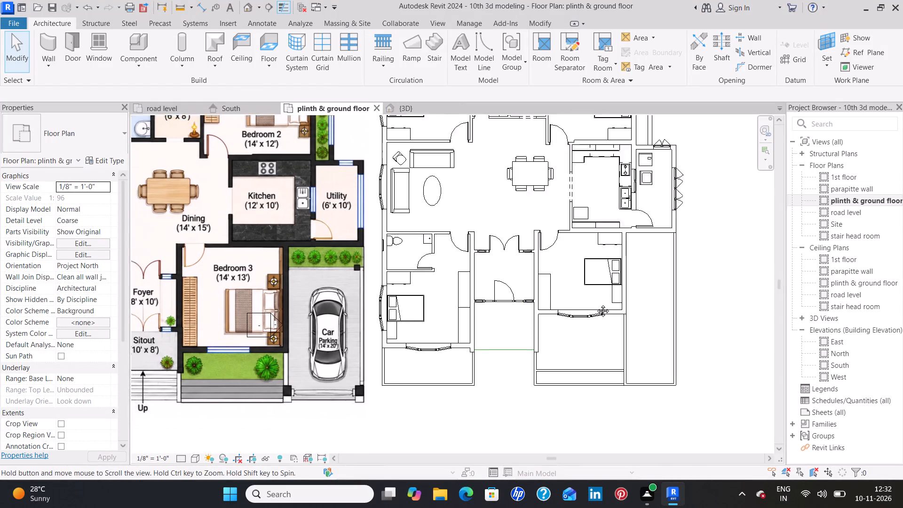
middle_drag(596, 304, 608, 228)
scroll(467, 264, up, 5)
middle_drag(498, 239, 519, 227)
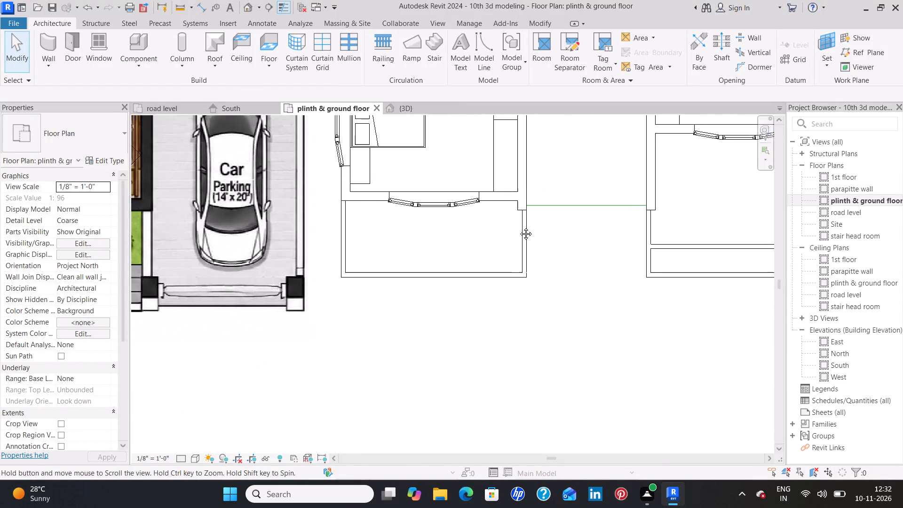
middle_drag(519, 227, 527, 223)
middle_drag(609, 233, 547, 275)
middle_drag(406, 292, 451, 239)
scroll(448, 241, up, 1)
middle_drag(451, 239, 452, 238)
scroll(455, 233, up, 3)
middle_drag(455, 221, 545, 270)
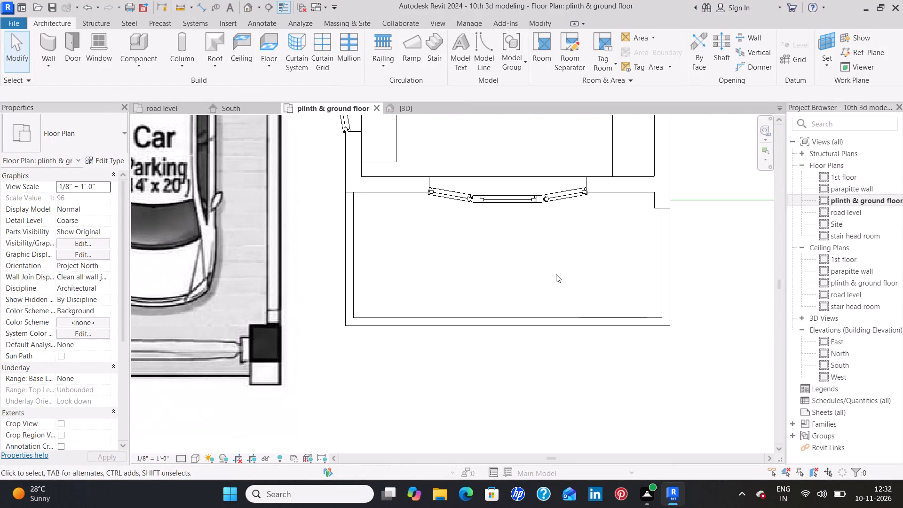
middle_drag(499, 286, 499, 283)
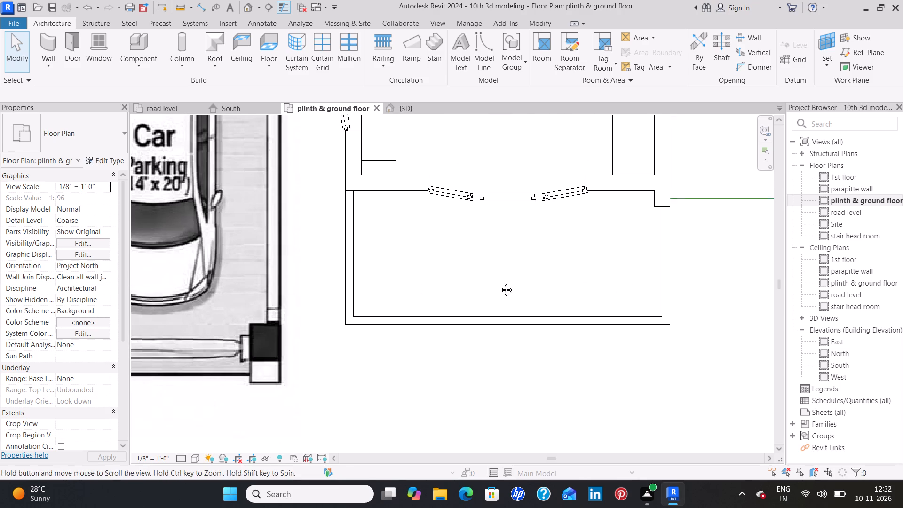
middle_drag(499, 283, 507, 251)
scroll(514, 227, up, 2)
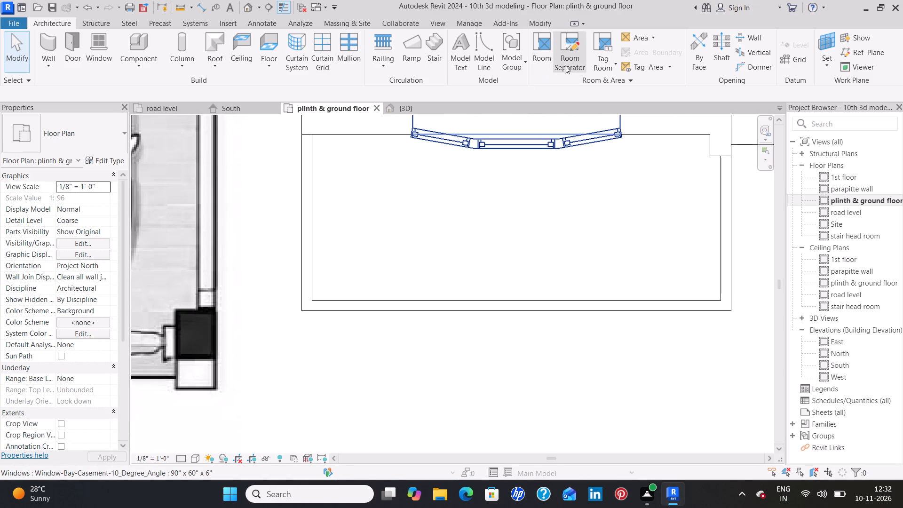
click(478, 61)
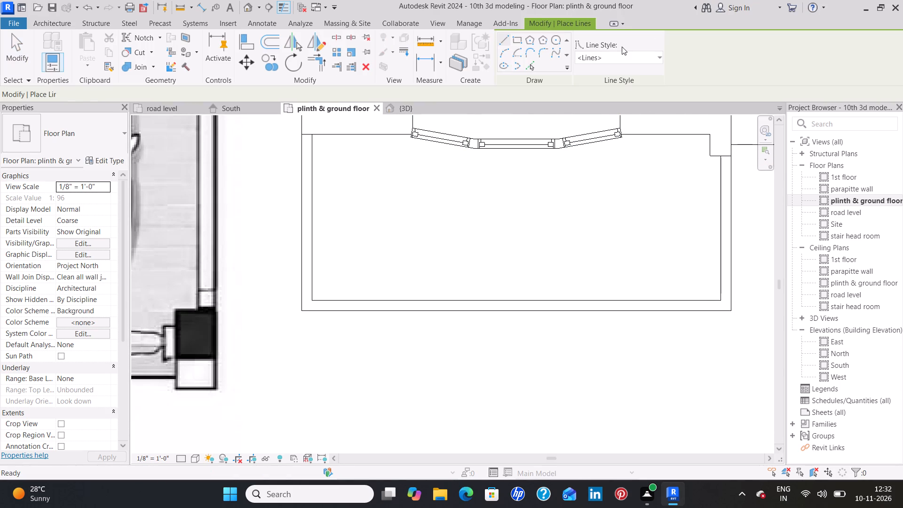
click(518, 42)
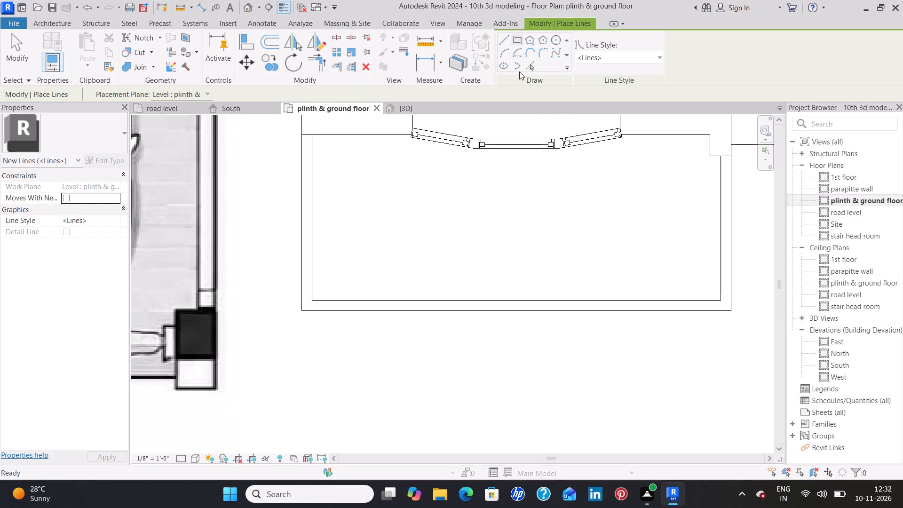
click(712, 227)
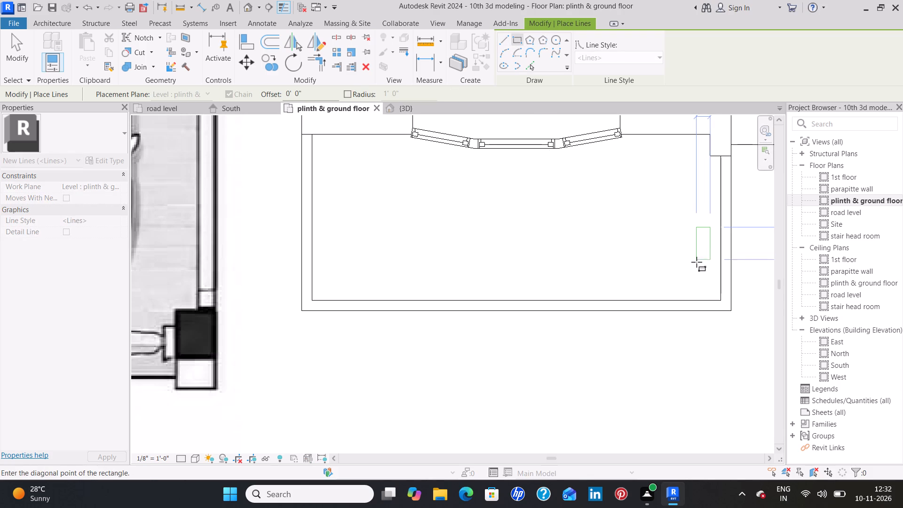
click(695, 290)
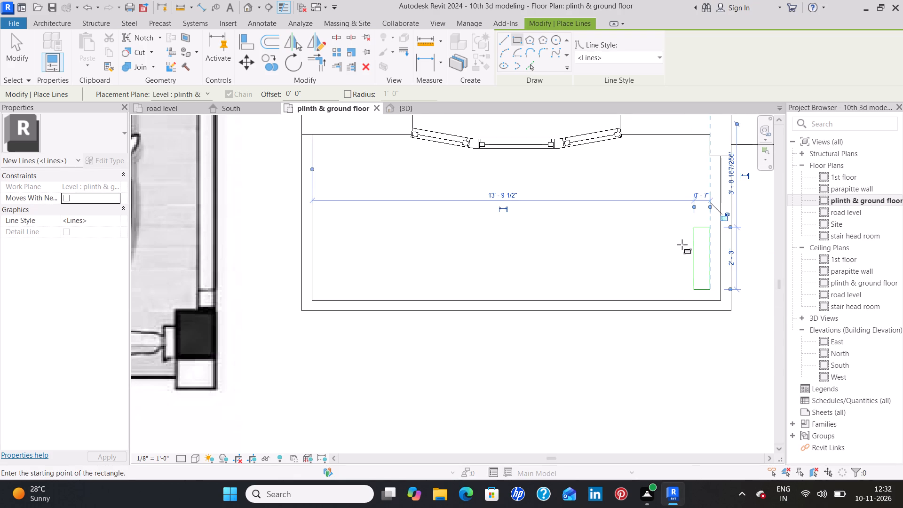
Draw a second, shorter model-line rectangle about 7" by 1'-7" beside the first, on the side away from the sitout.
click(689, 236)
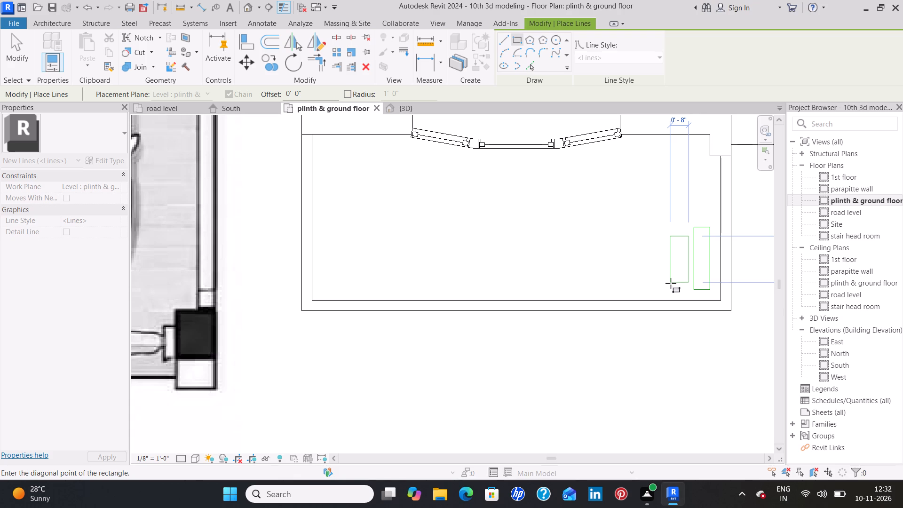
scroll(671, 284, up, 3)
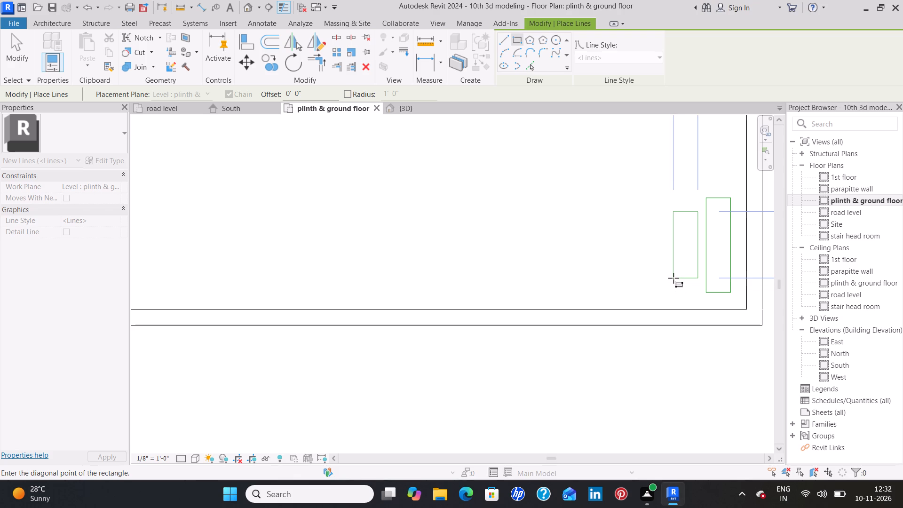
click(673, 279)
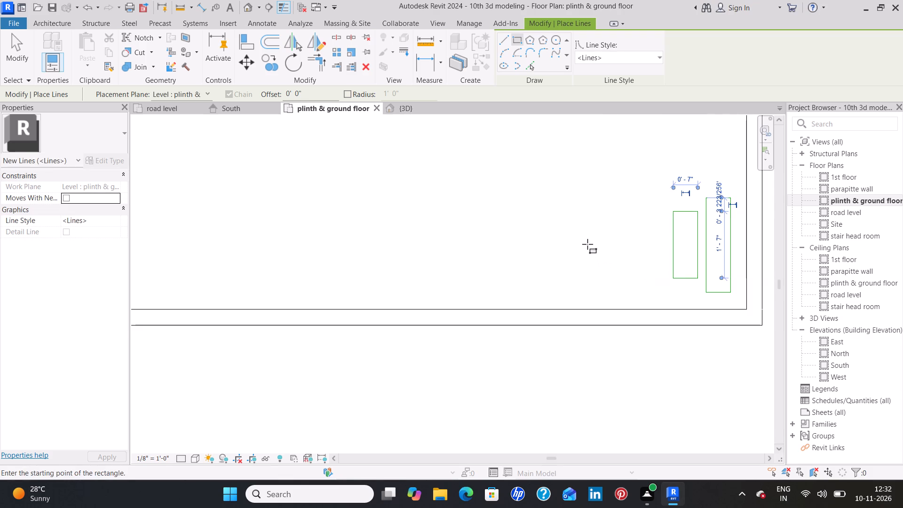
key(Escape)
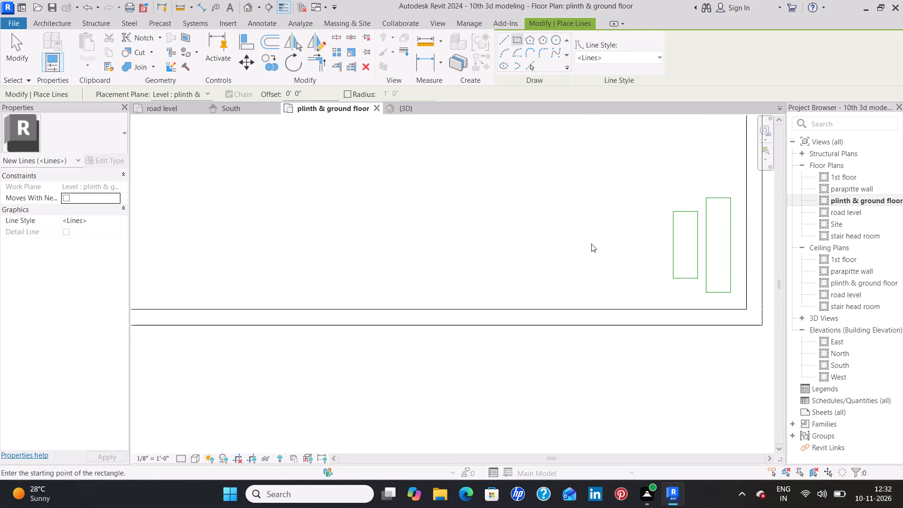
key(Escape)
Set the shorter rectangle's width to 6" by moving its long side farthest from the sitout.
click(676, 242)
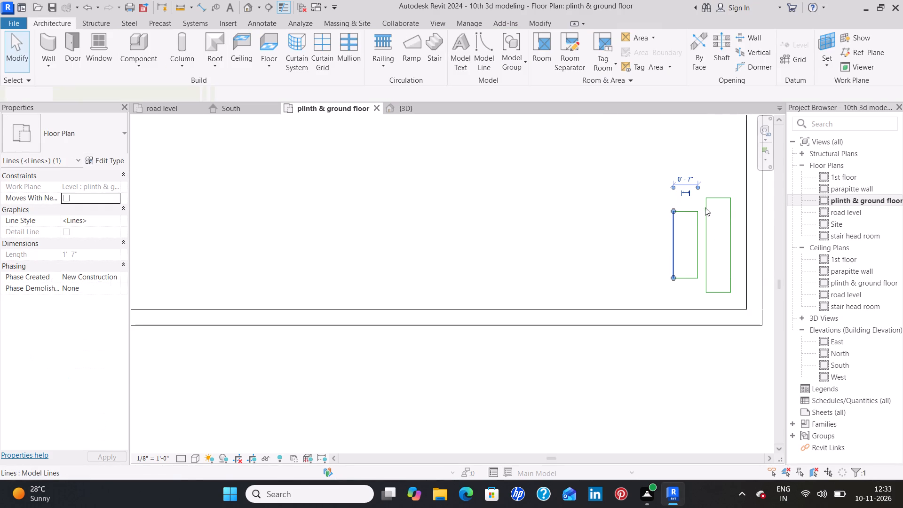
click(688, 179)
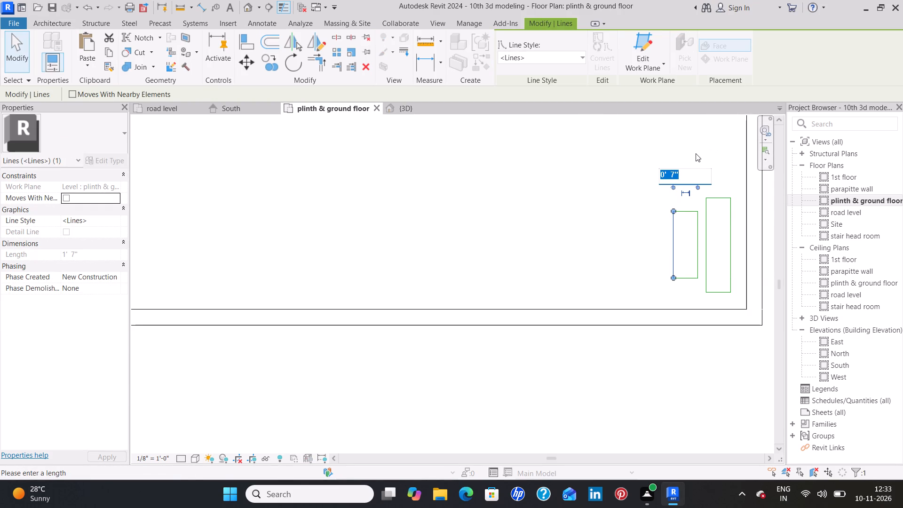
key(BackSpace)
key(6)
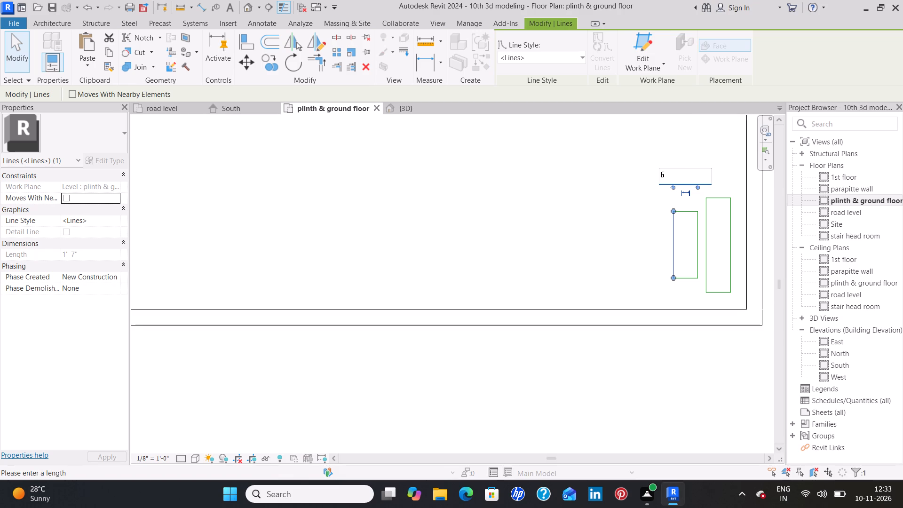
key(shift+quotedbl)
key(Return)
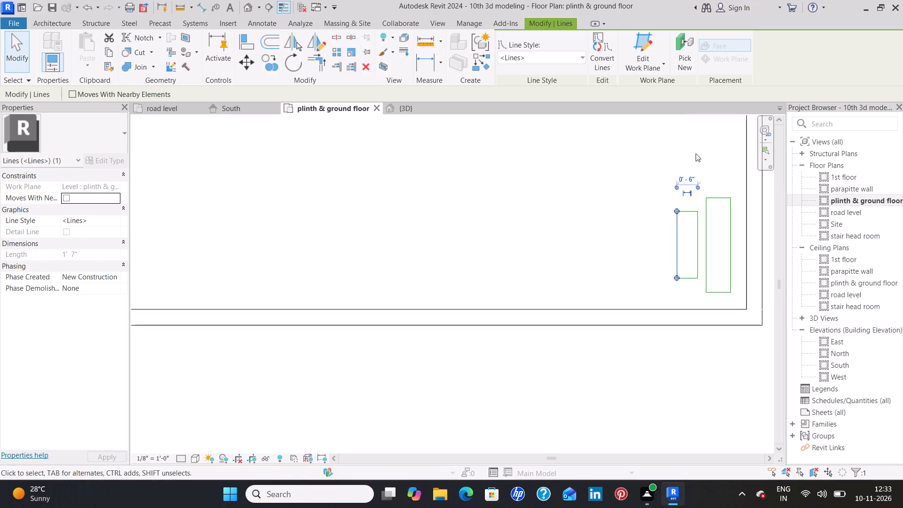
click(596, 205)
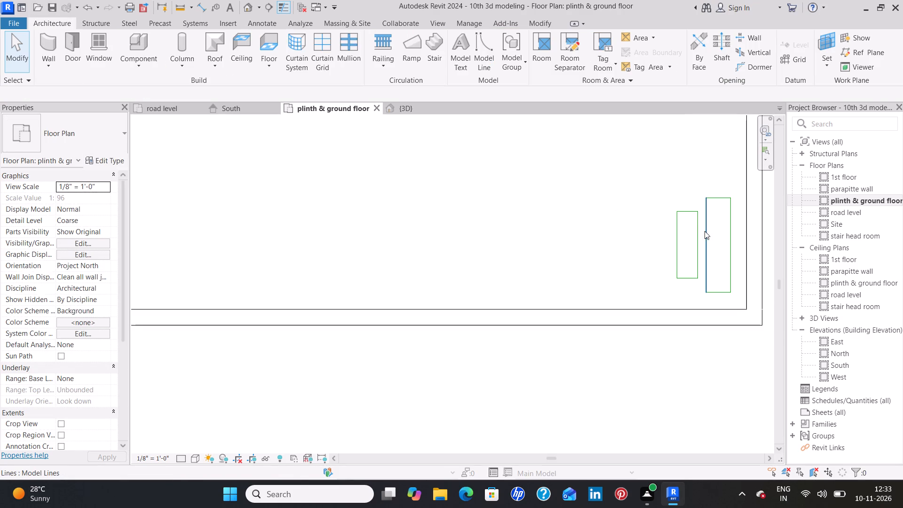
Set the taller rectangle's width to 6" by moving its long side farthest from the sitout.
click(705, 231)
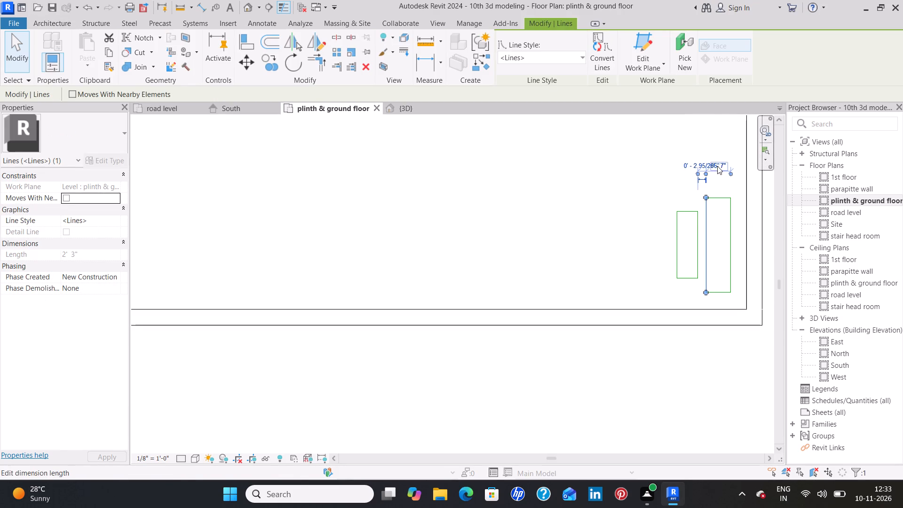
click(717, 166)
key(BackSpace)
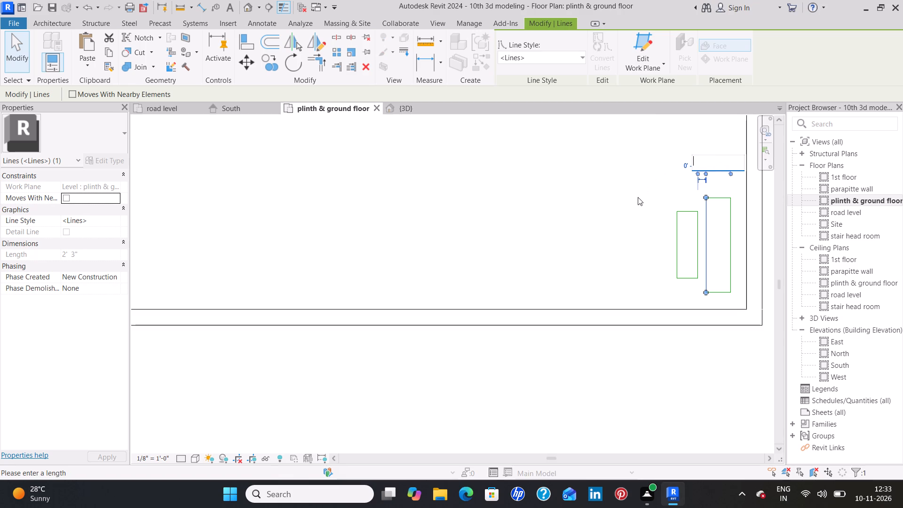
key(6)
key(shift+quotedbl)
key(Return)
click(605, 222)
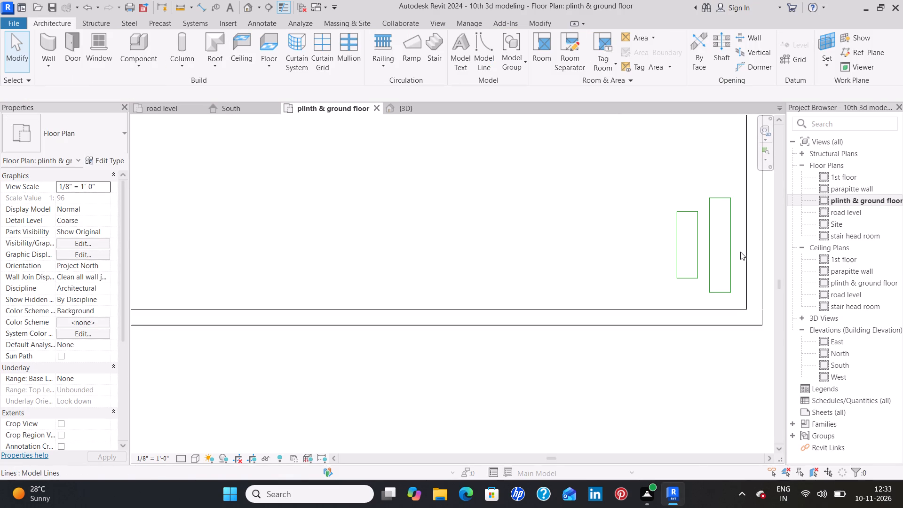
Copy the pair of tall and short rectangles eight times along the walled front strip, spaced about 1'-6" to 1'-7", away from the sitout.
middle_drag(741, 252, 694, 255)
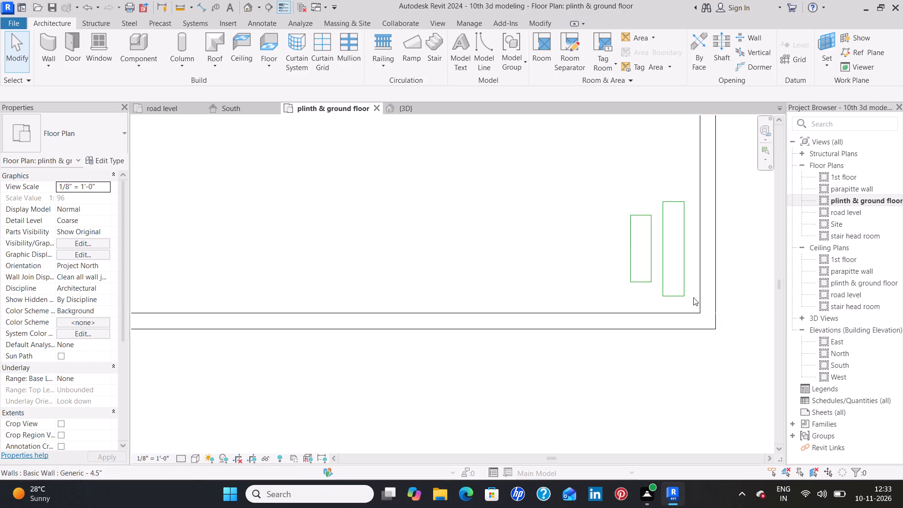
drag(689, 299, 615, 187)
click(270, 63)
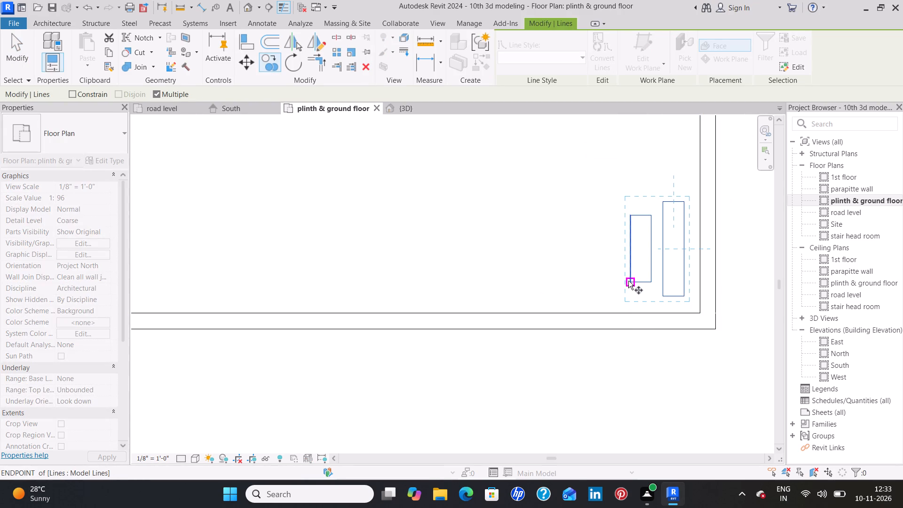
click(686, 298)
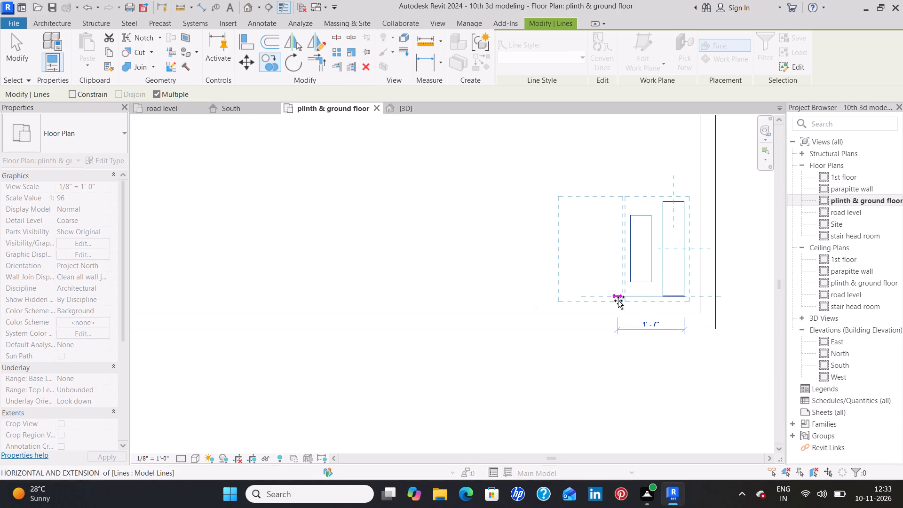
click(618, 301)
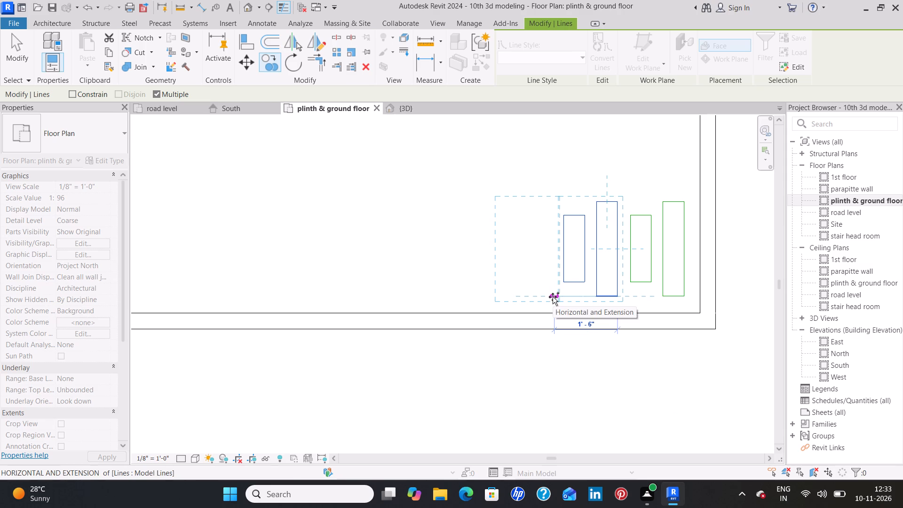
click(553, 297)
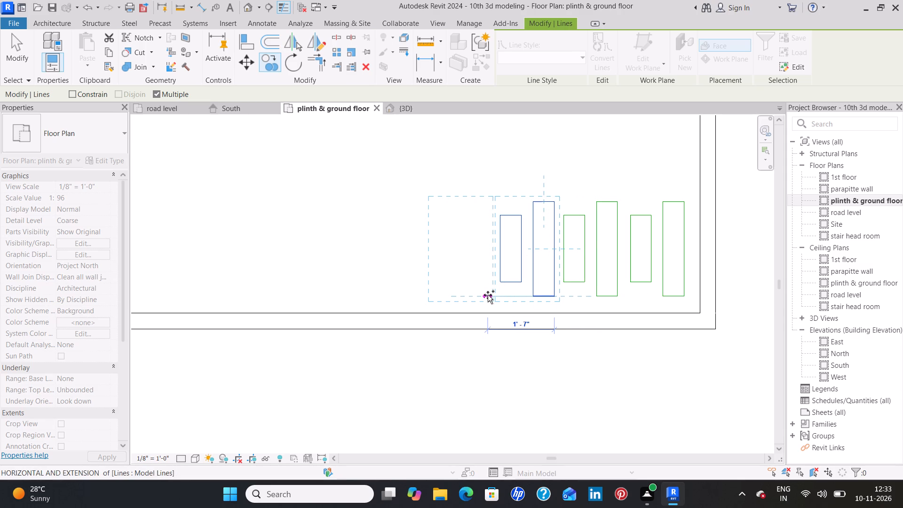
click(488, 295)
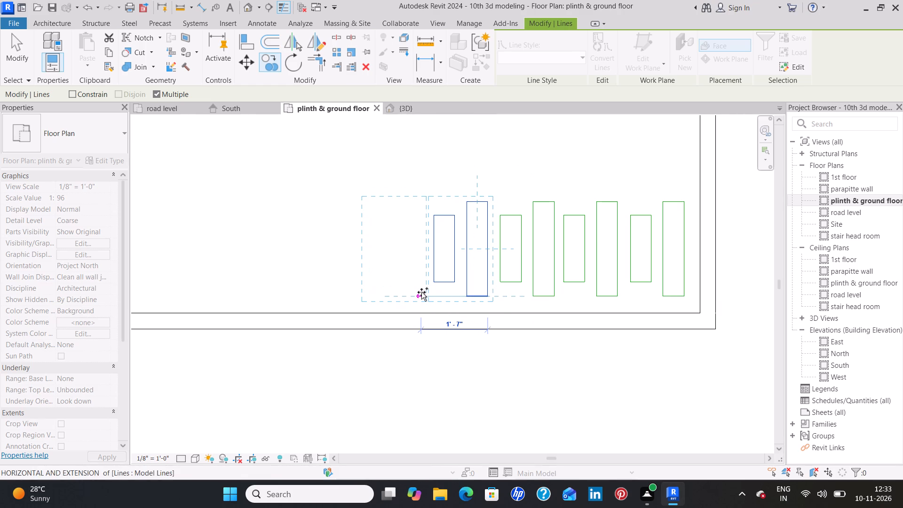
click(421, 292)
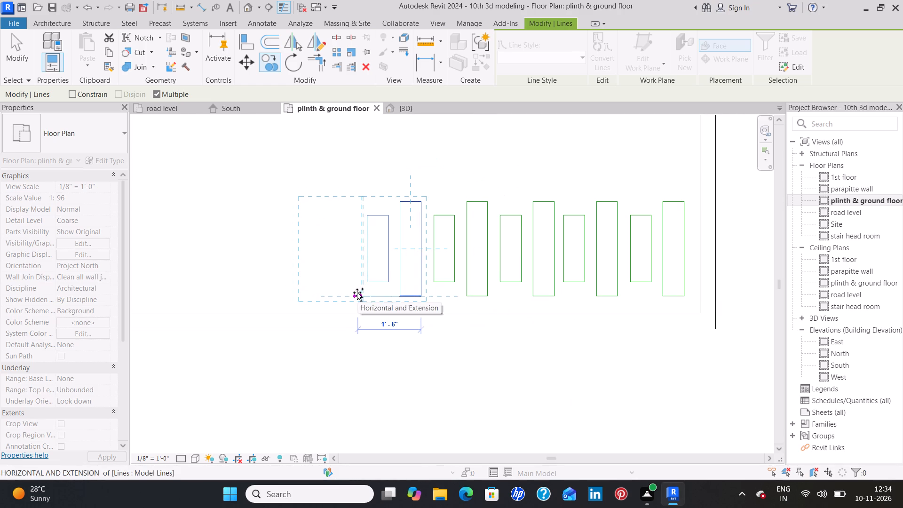
click(355, 293)
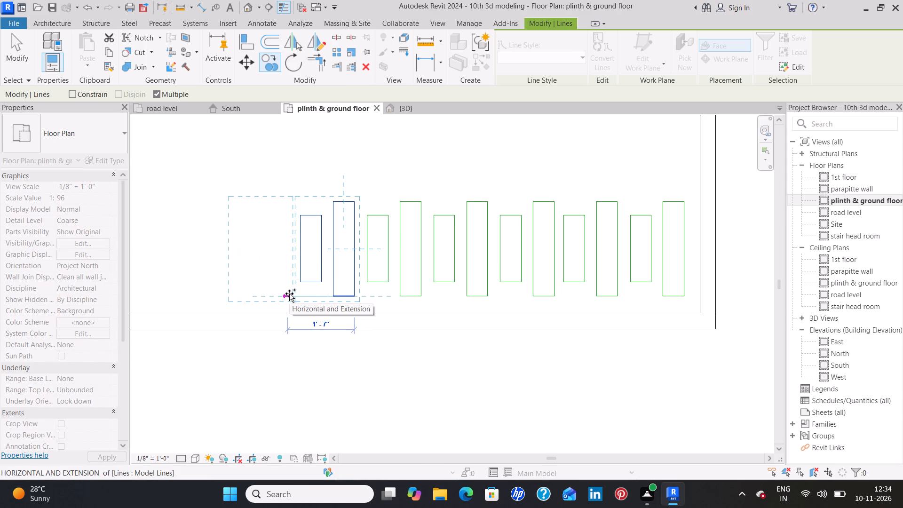
click(289, 294)
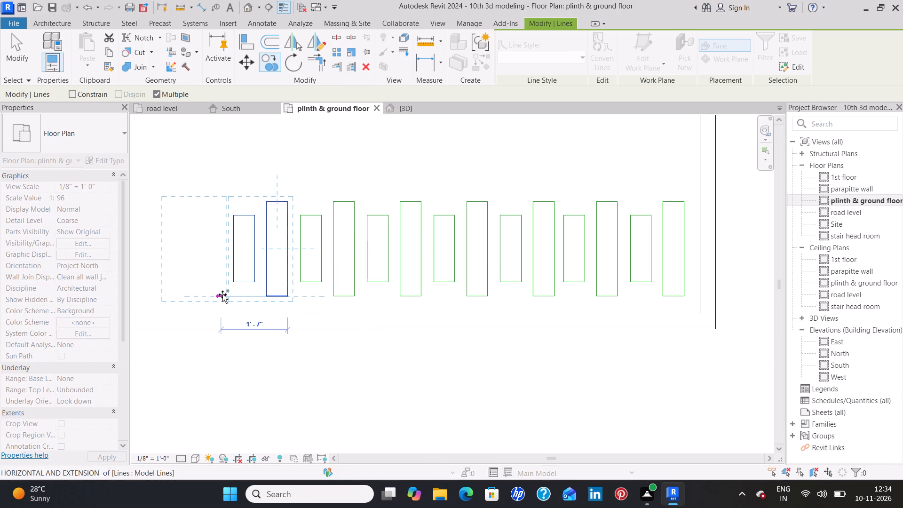
click(222, 294)
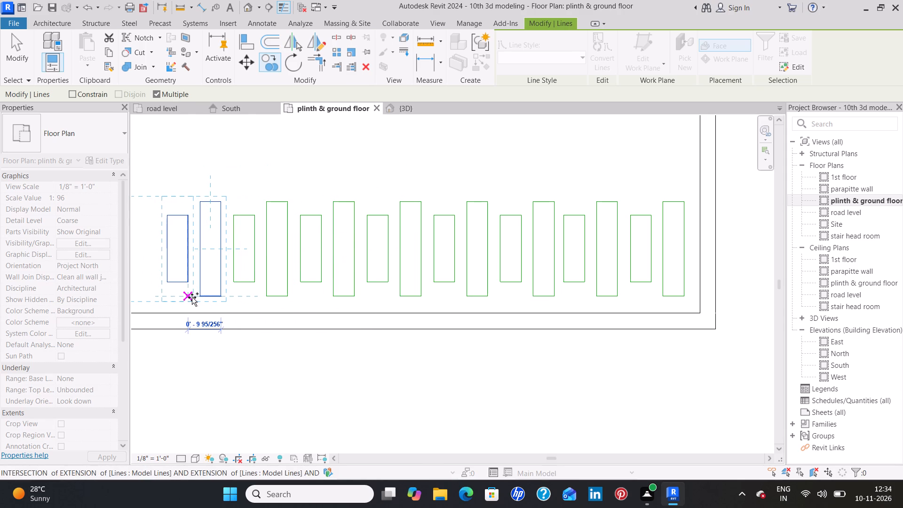
middle_drag(192, 297, 408, 284)
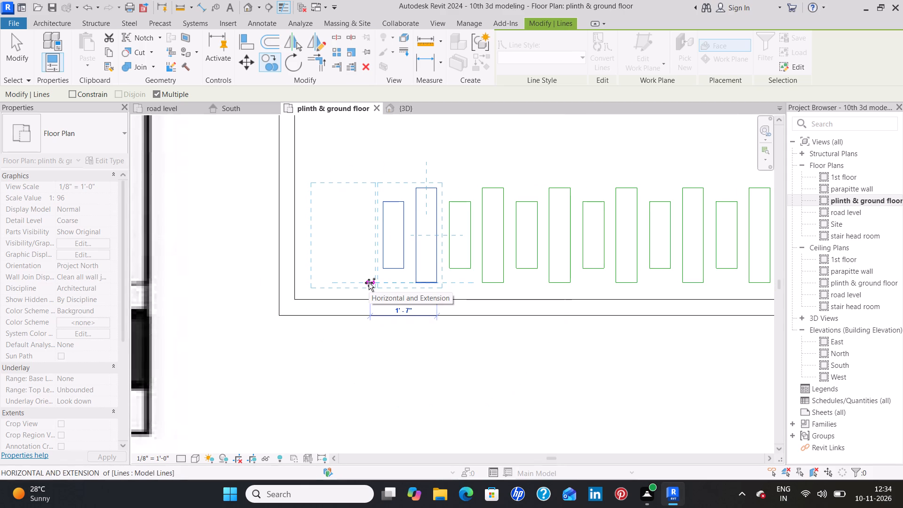
click(369, 283)
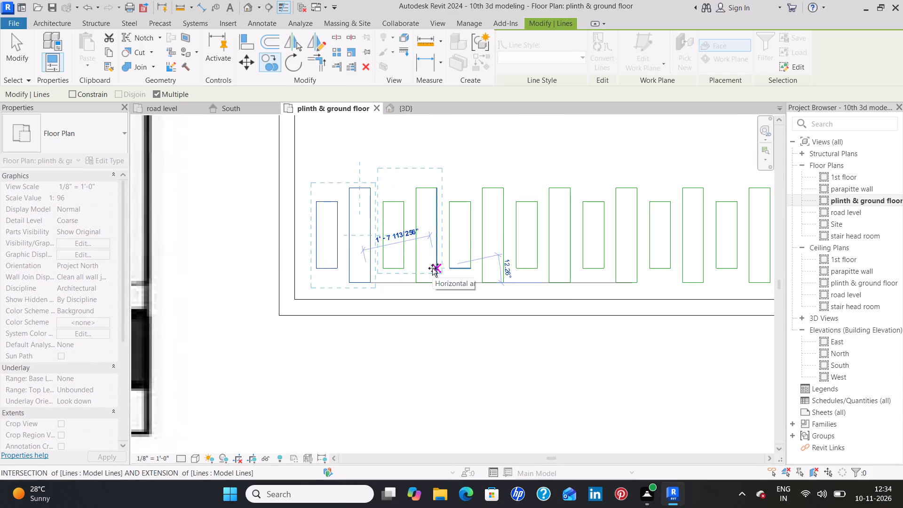
key(Escape)
key(Escape)
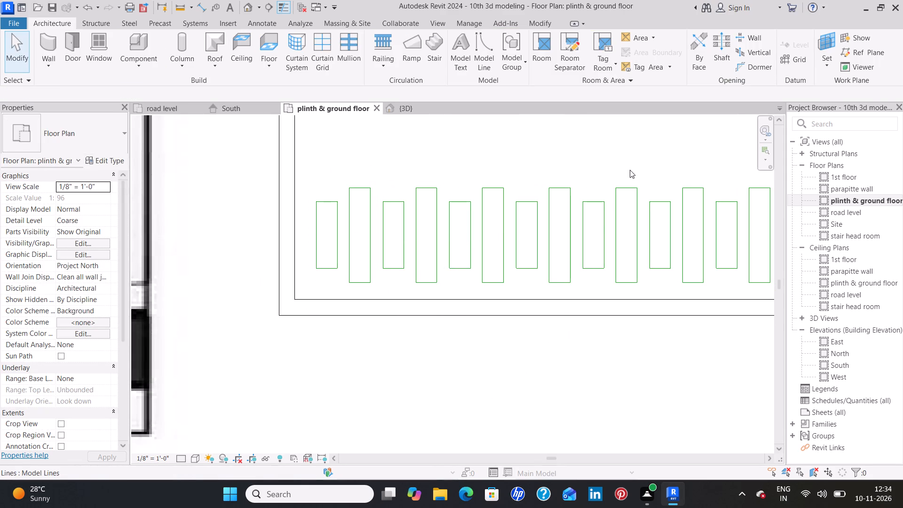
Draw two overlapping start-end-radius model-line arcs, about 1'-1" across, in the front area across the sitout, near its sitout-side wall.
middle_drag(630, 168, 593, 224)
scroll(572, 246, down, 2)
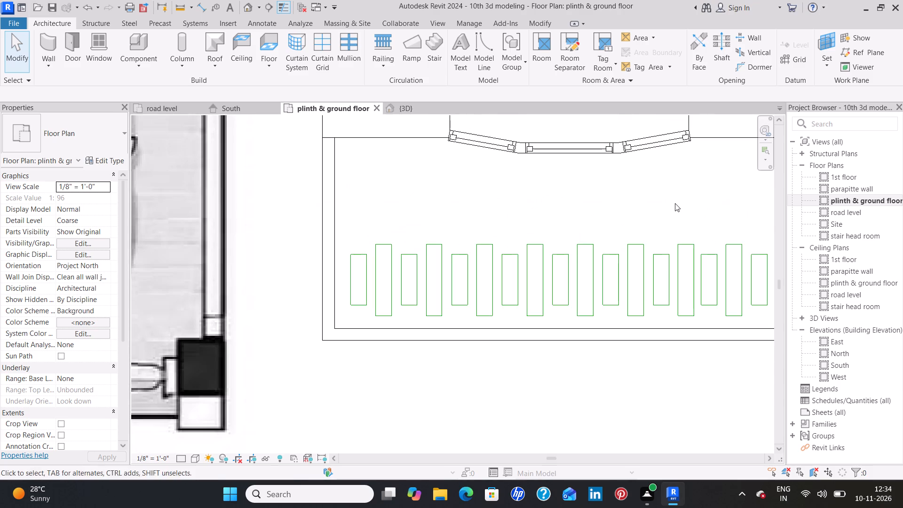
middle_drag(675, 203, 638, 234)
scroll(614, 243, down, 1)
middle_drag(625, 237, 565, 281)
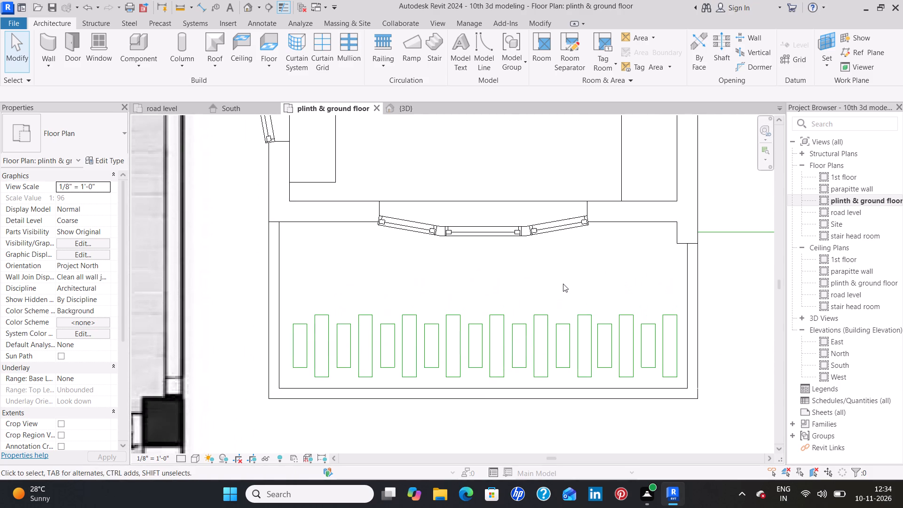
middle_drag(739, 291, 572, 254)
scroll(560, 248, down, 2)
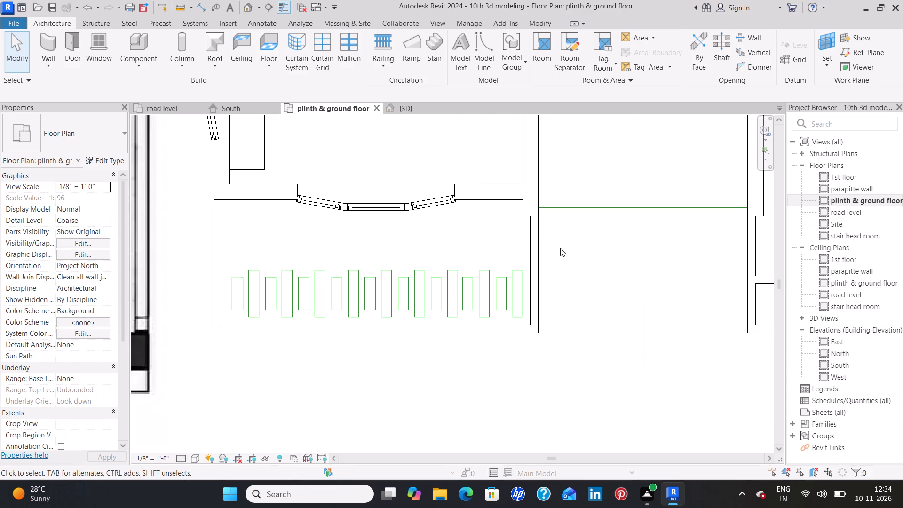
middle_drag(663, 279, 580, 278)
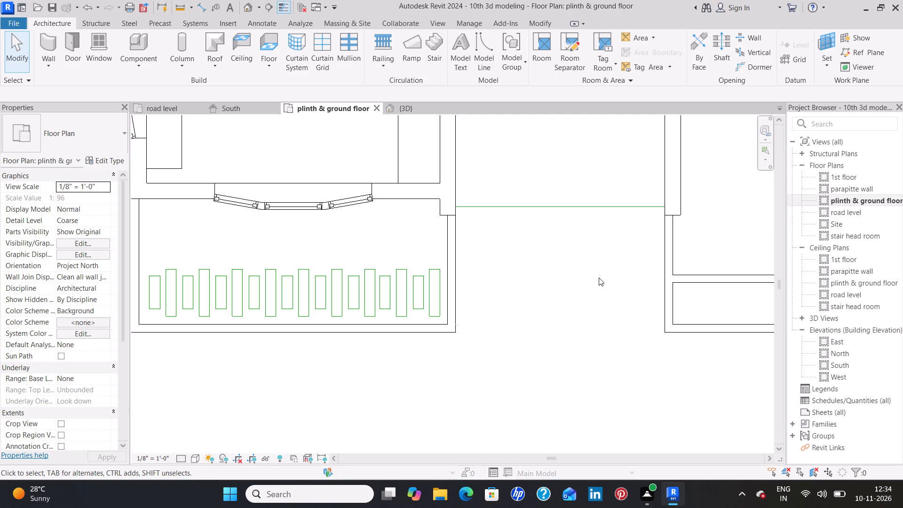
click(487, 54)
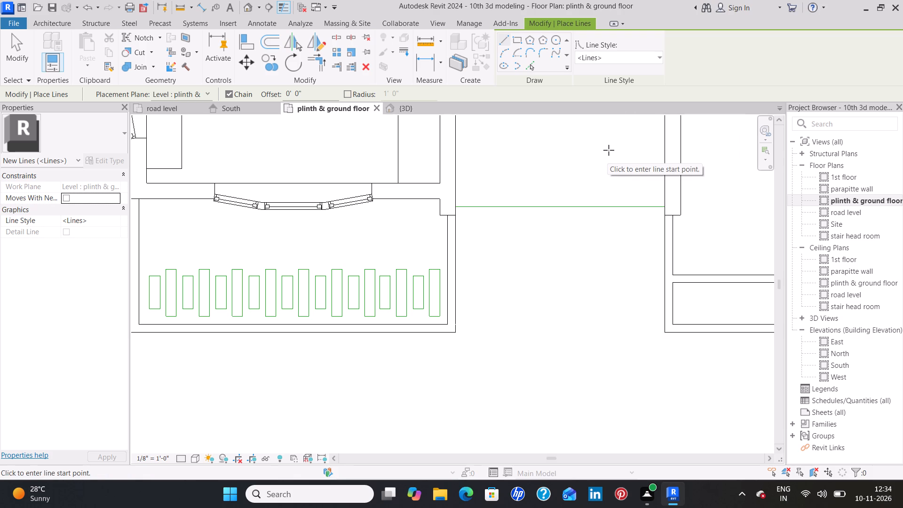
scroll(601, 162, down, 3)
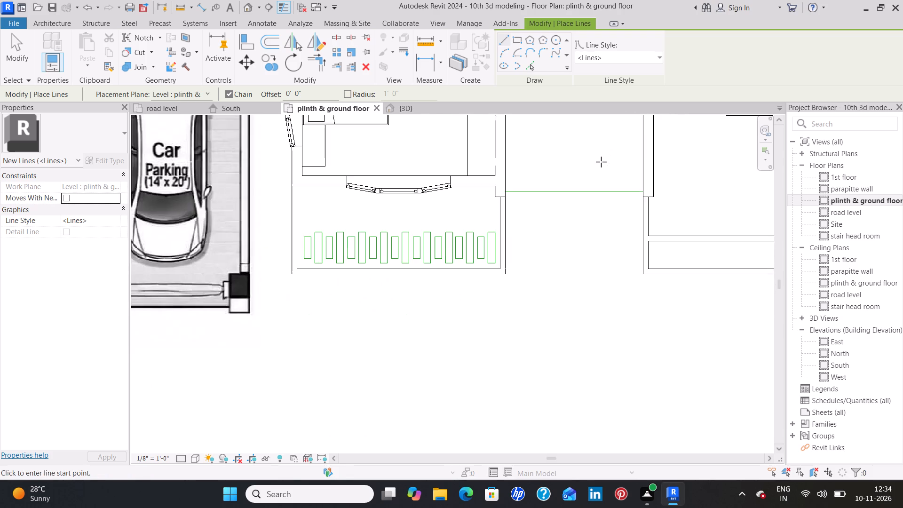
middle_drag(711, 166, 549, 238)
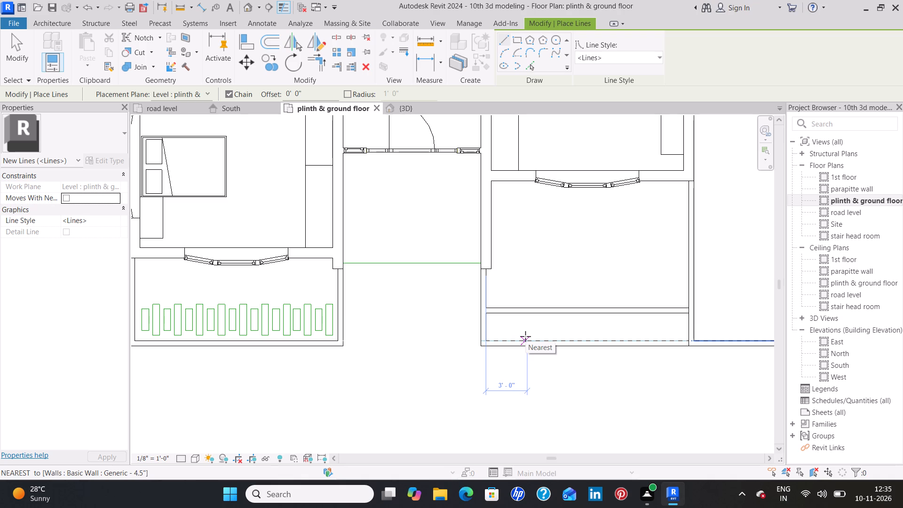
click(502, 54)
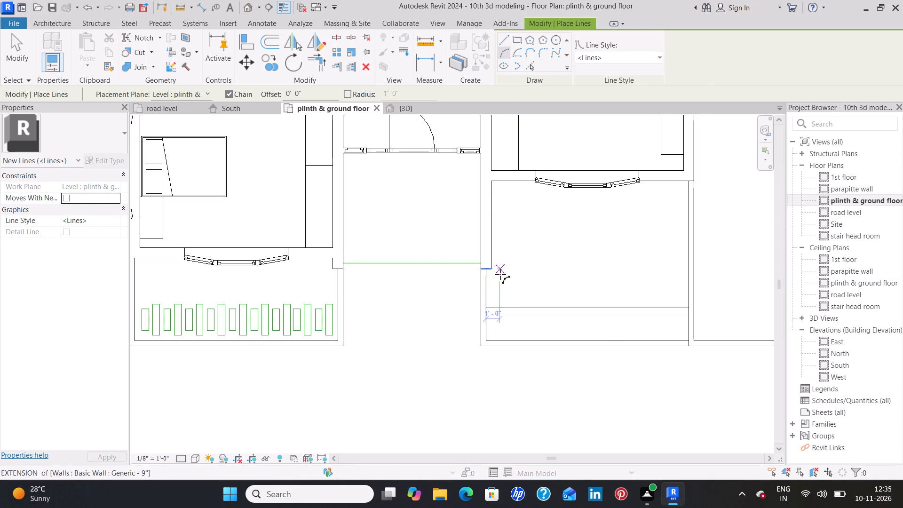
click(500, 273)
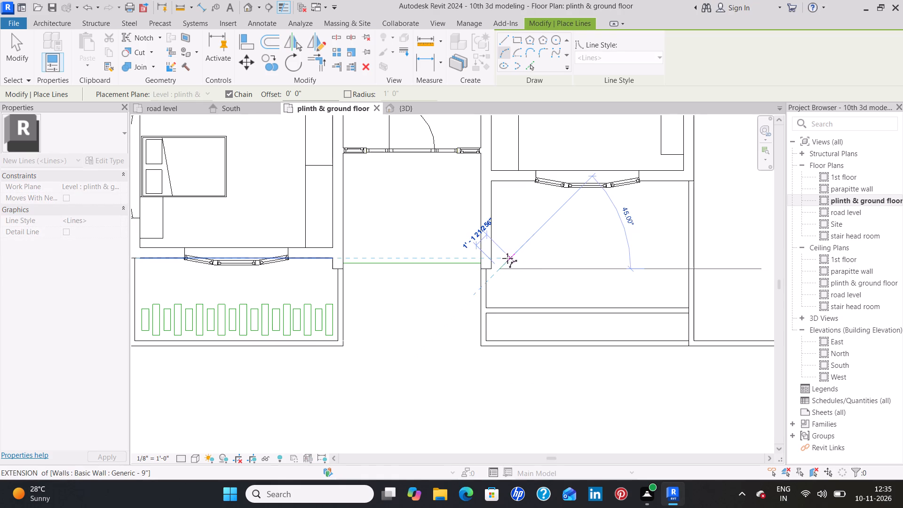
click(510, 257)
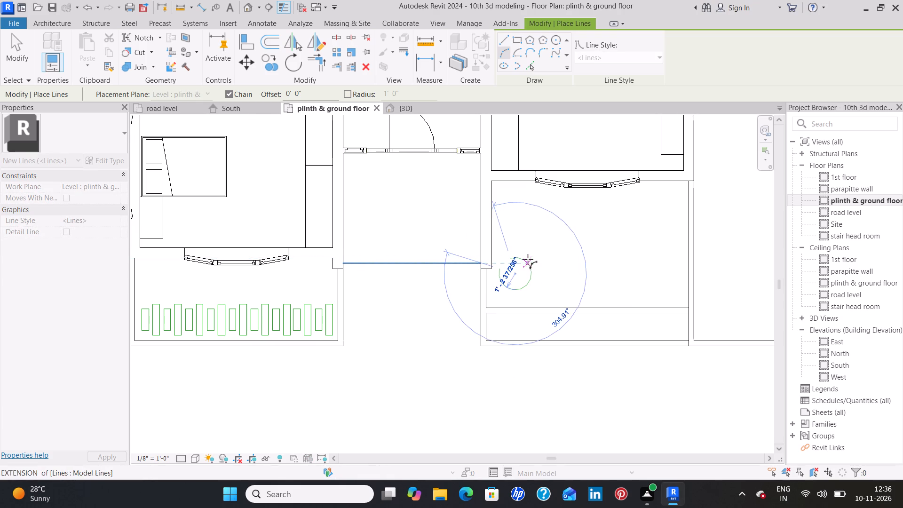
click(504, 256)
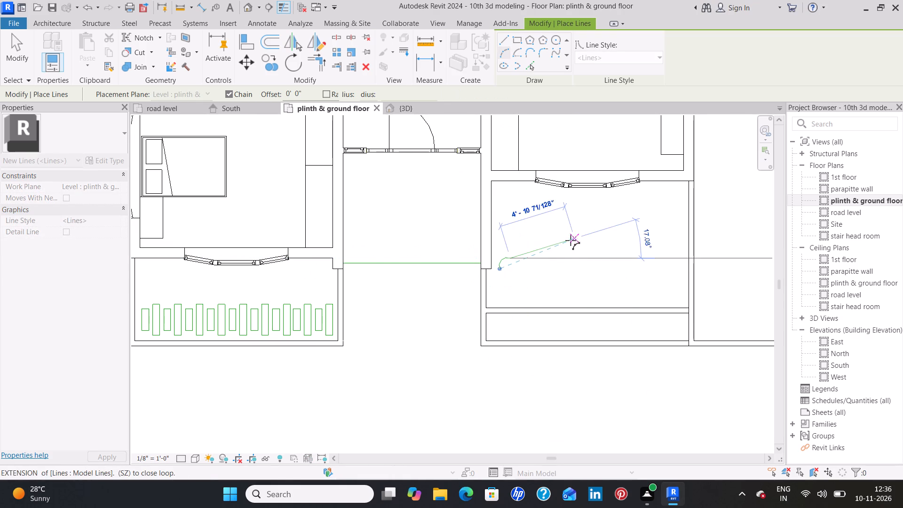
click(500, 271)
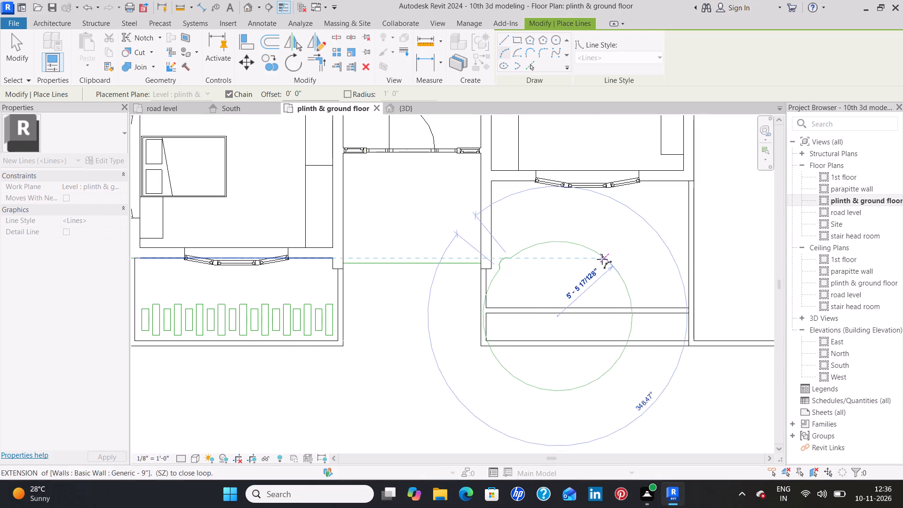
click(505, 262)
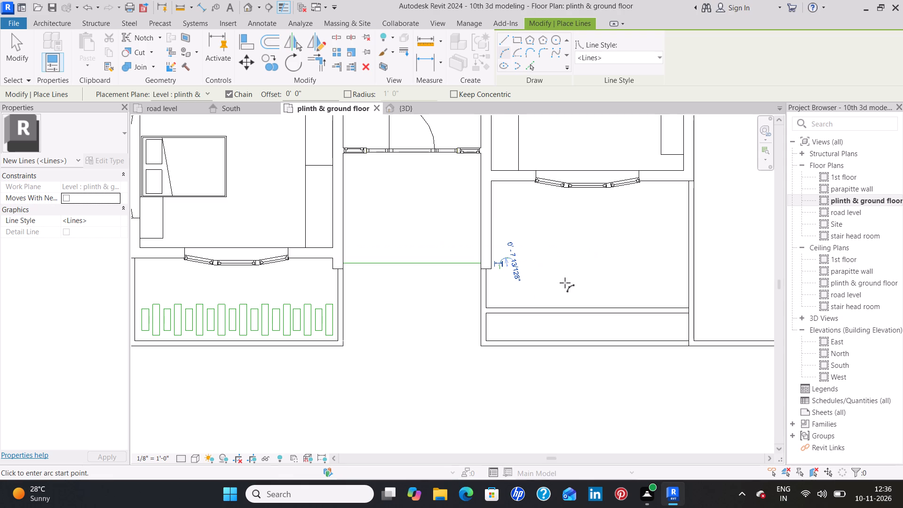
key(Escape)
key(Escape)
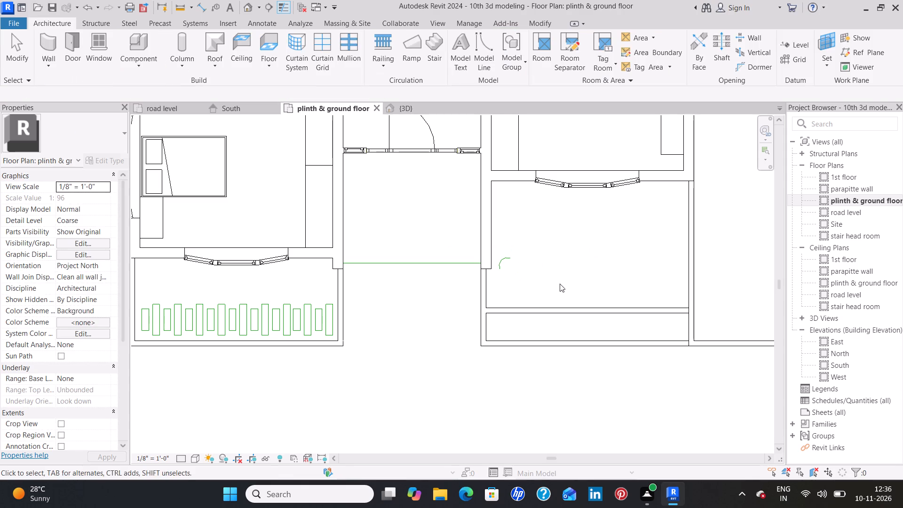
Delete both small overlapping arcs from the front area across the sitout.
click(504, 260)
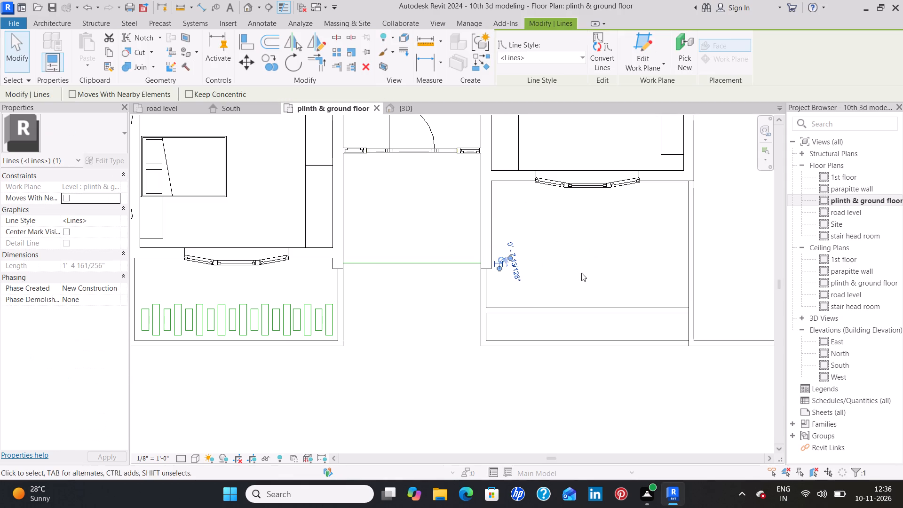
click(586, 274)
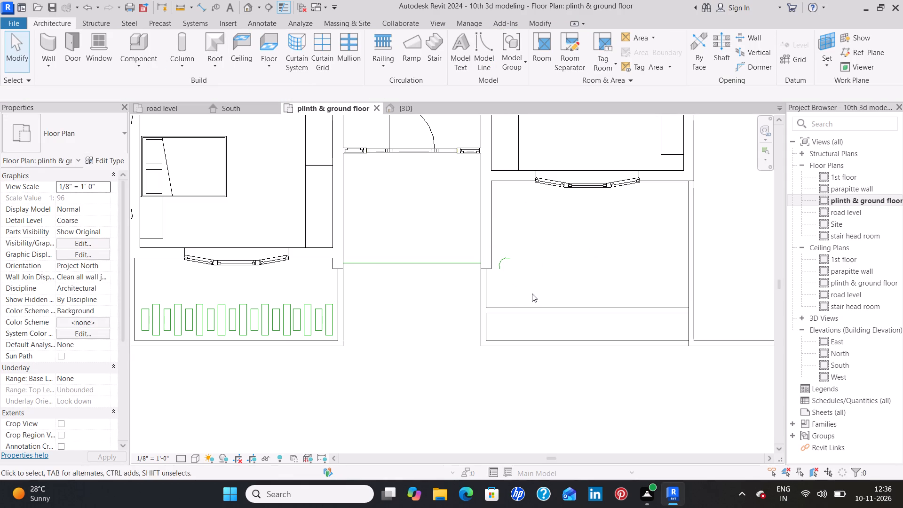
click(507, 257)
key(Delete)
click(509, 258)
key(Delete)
Draw a model-line ellipse with half-axes of about 1'-0" and 6" in the front area across the sitout, near its sitout-side wall.
click(483, 58)
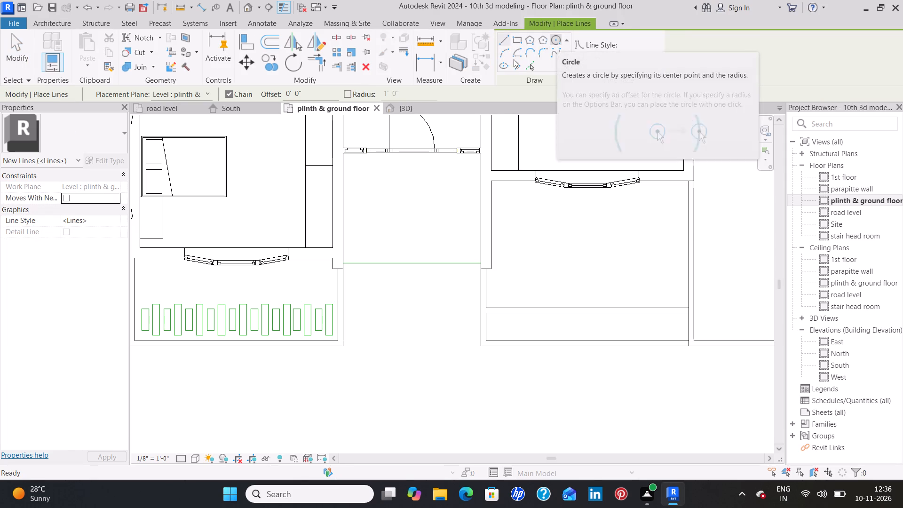
click(504, 66)
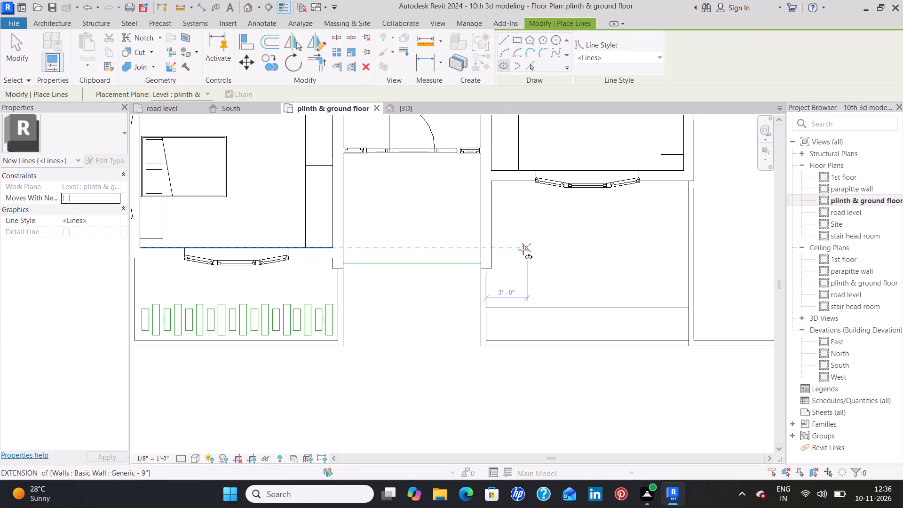
click(513, 285)
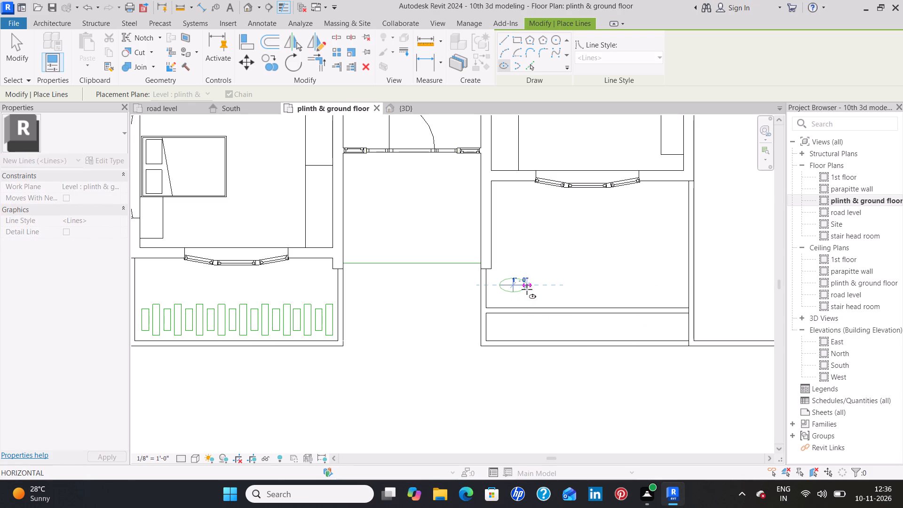
click(527, 289)
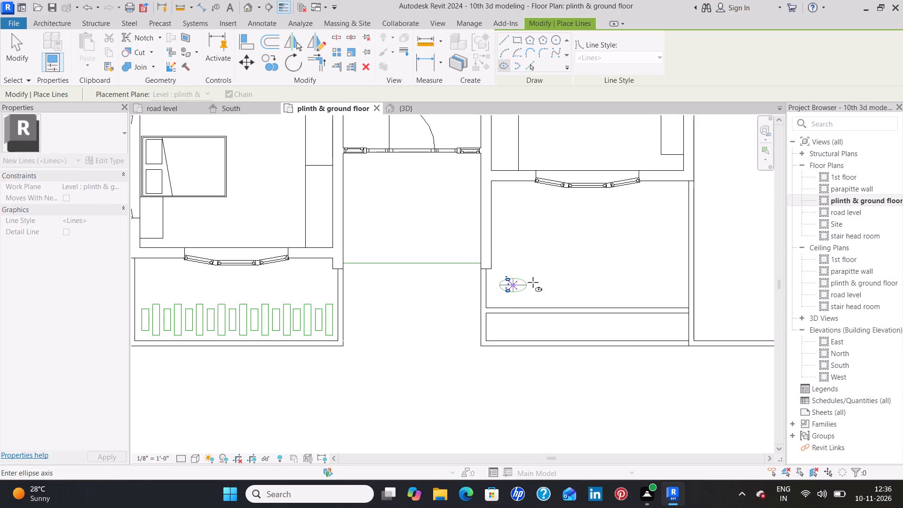
click(529, 278)
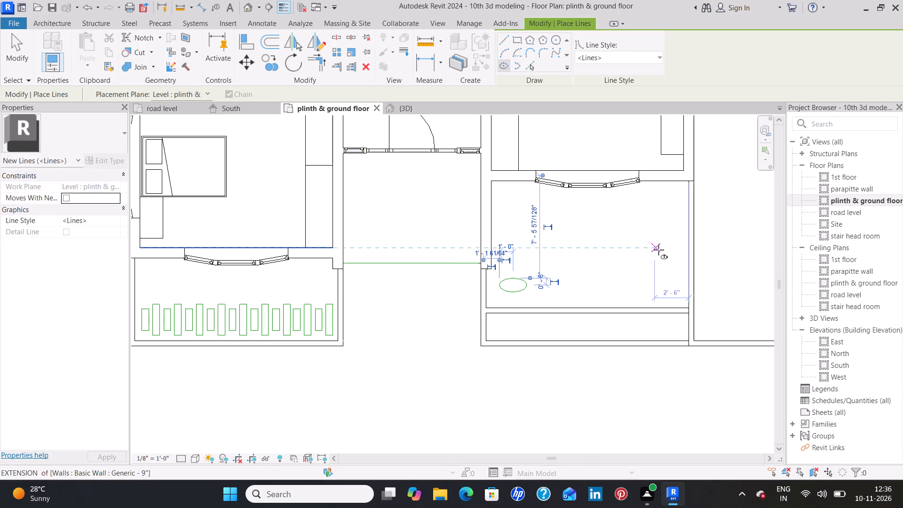
Draw two model-line circles of 6" radius beside the ellipse, one behind it and one at its end farthest from the sitout.
click(554, 41)
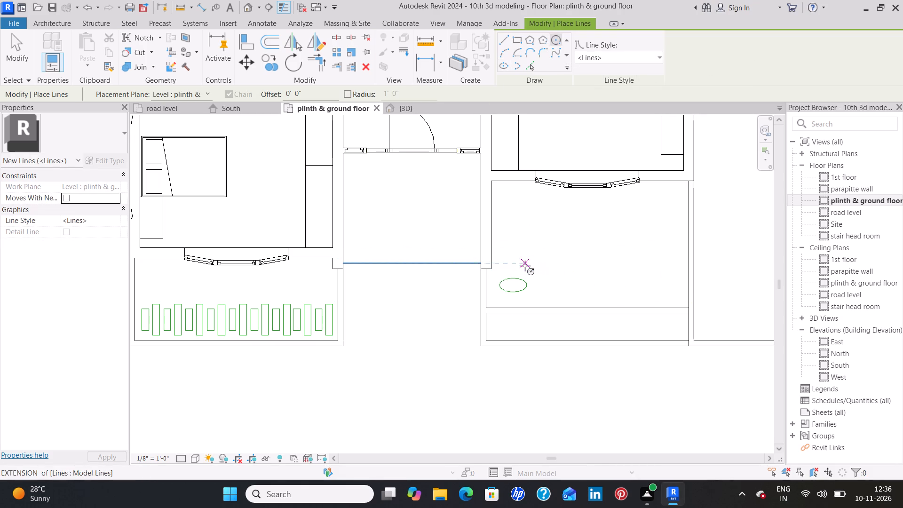
click(524, 267)
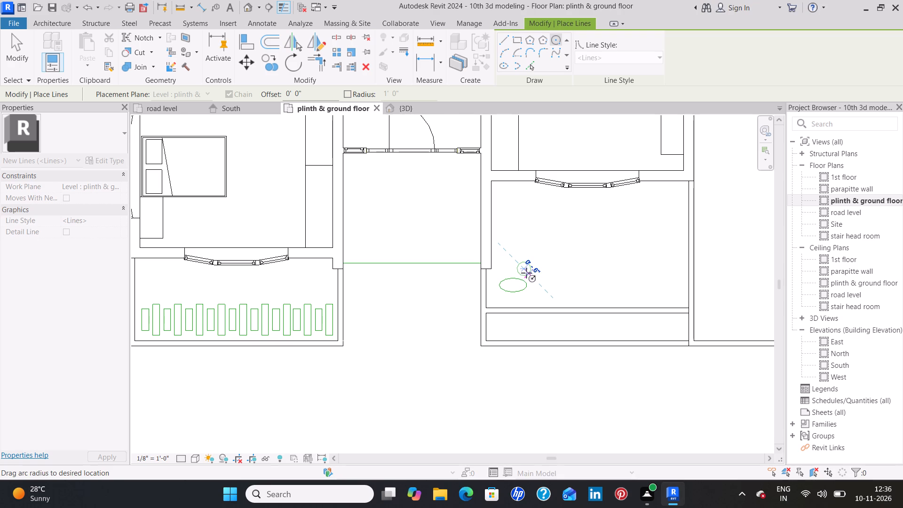
click(526, 272)
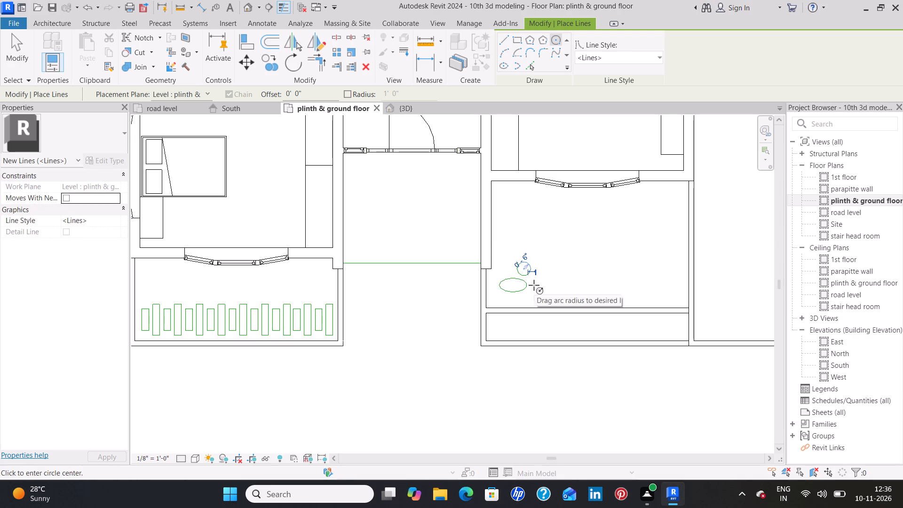
click(534, 282)
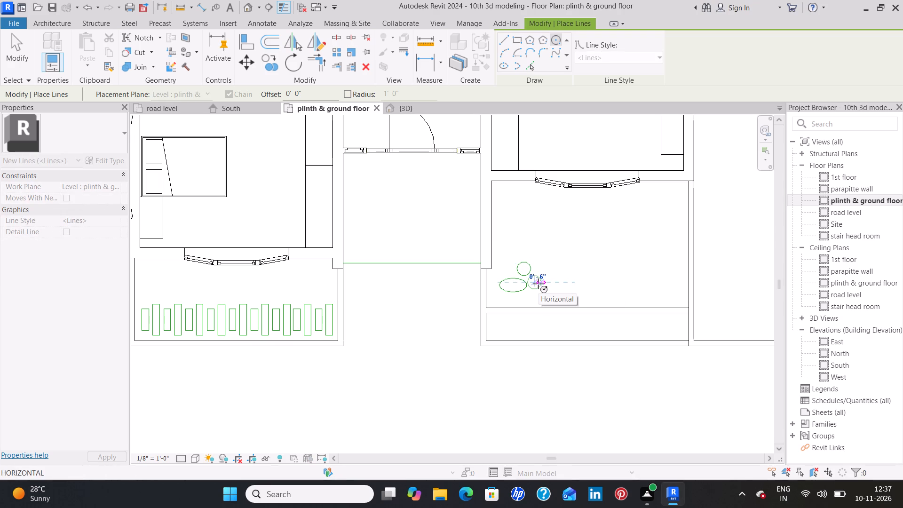
click(538, 284)
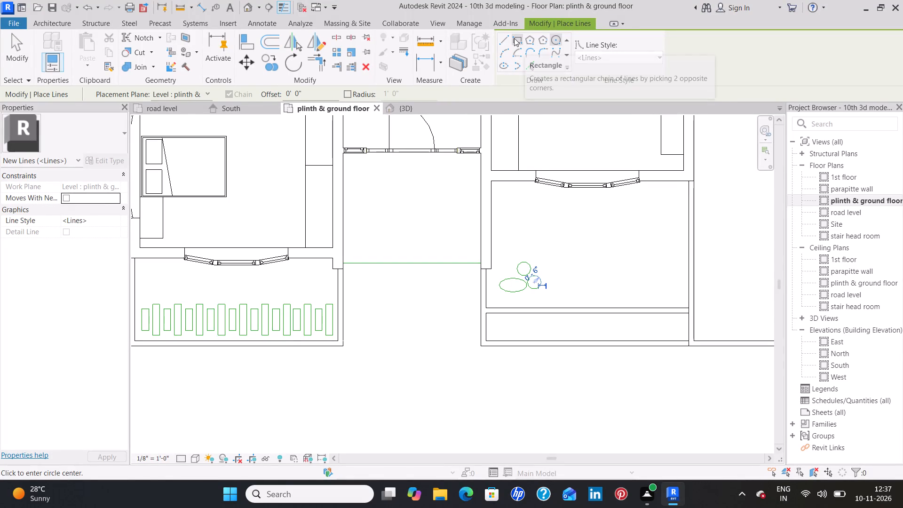
Draw a small model-line rectangle, about 6" by 5", near the front area's wall farthest from the sitout.
click(514, 38)
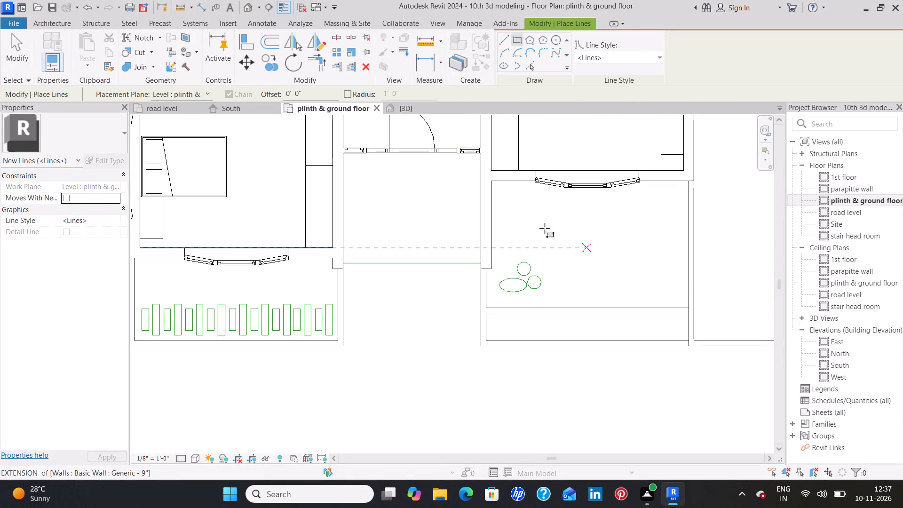
click(674, 242)
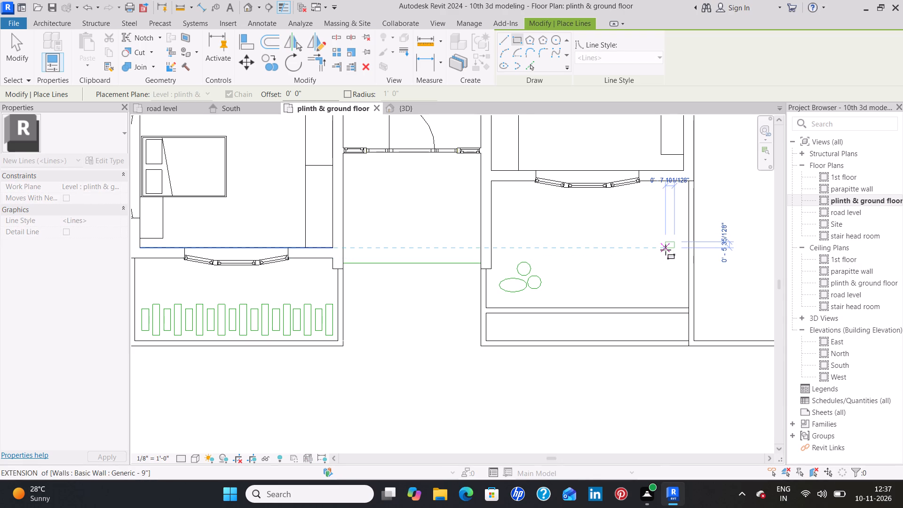
click(667, 250)
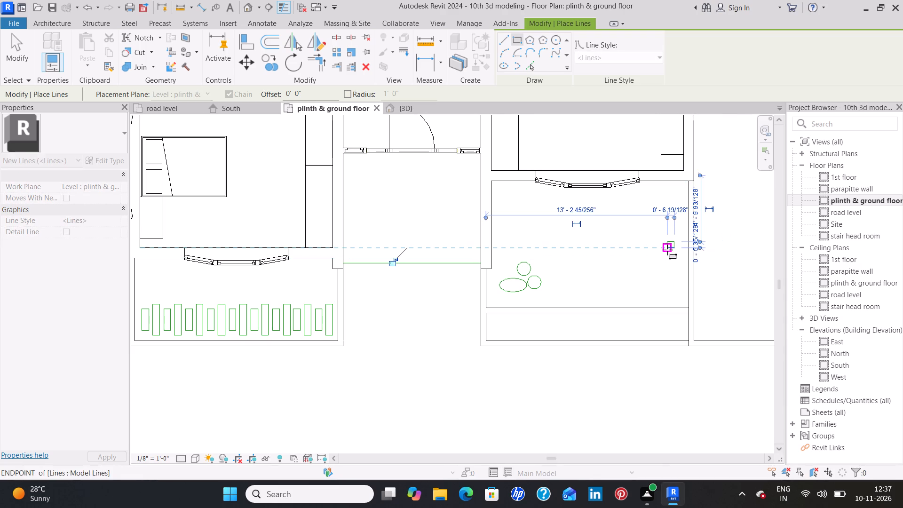
Draw two six-sided model-line polygons near the small rectangle, first a circumscribed one, then an inscribed one of about 3" radius.
click(546, 41)
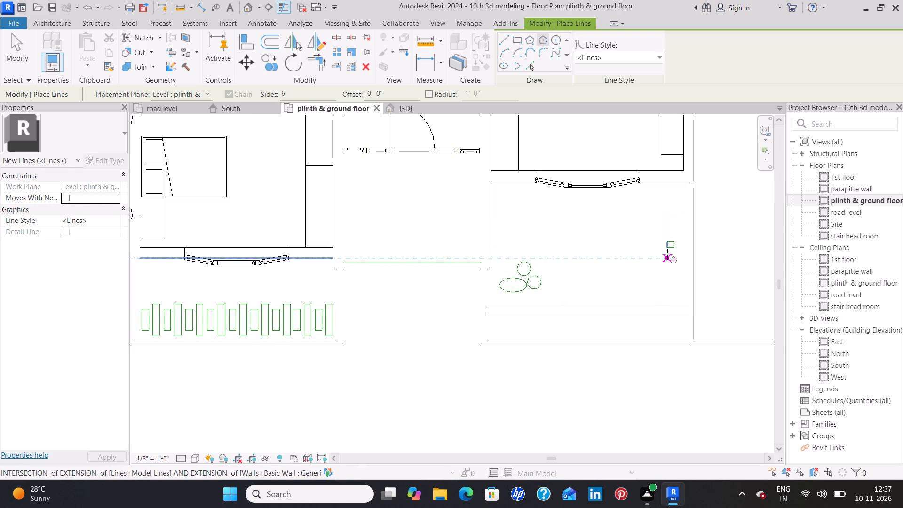
click(673, 254)
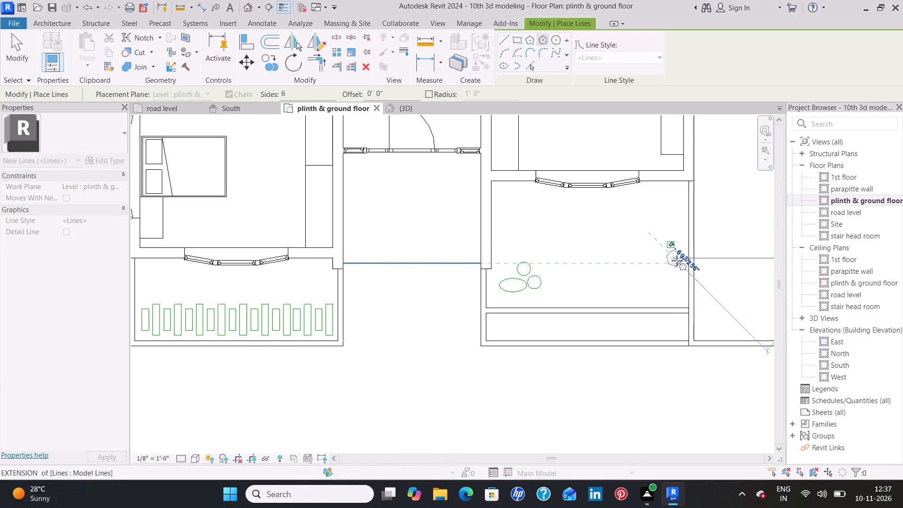
scroll(676, 259, up, 7)
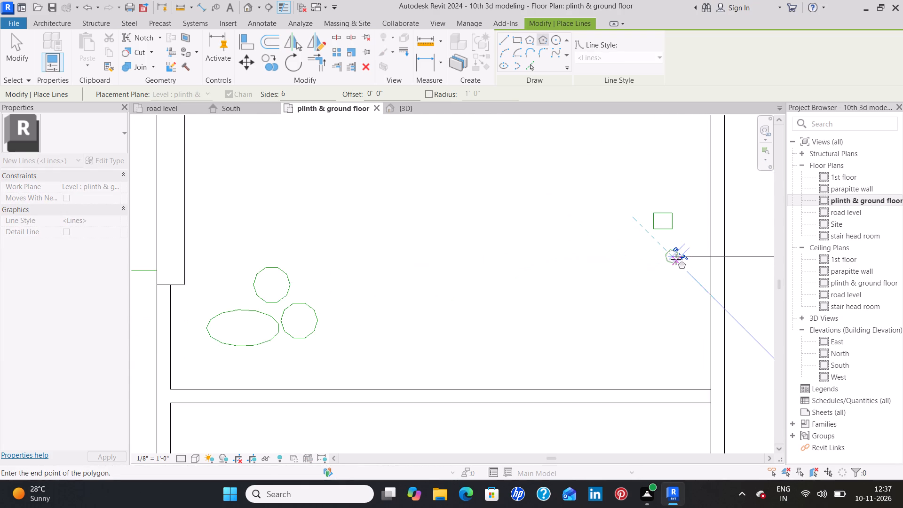
scroll(676, 259, up, 3)
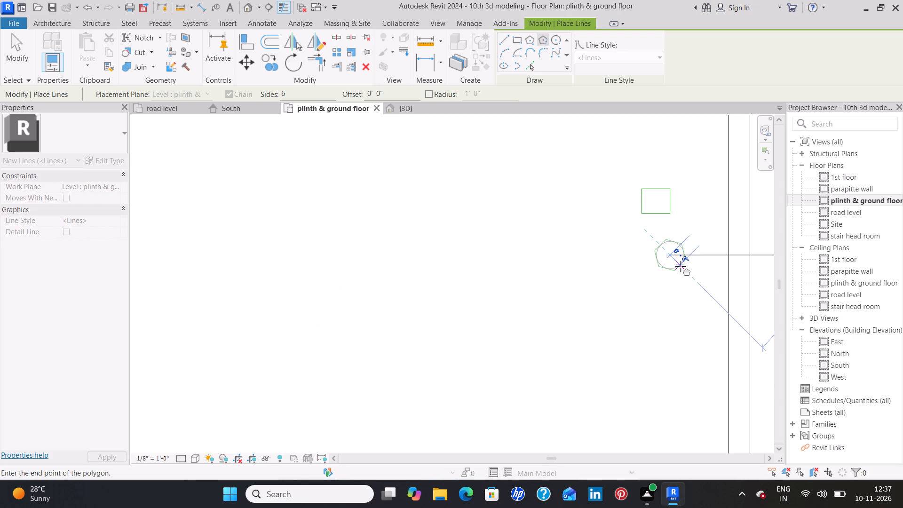
click(681, 266)
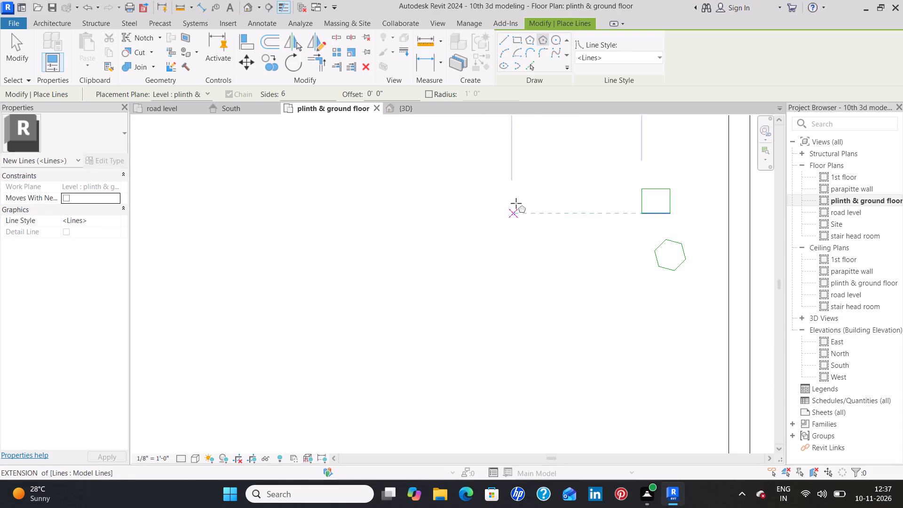
click(530, 38)
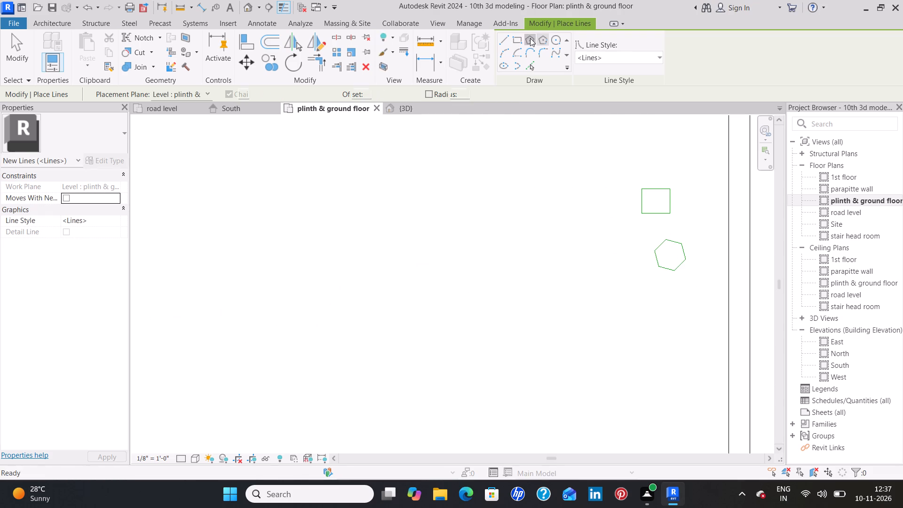
click(628, 225)
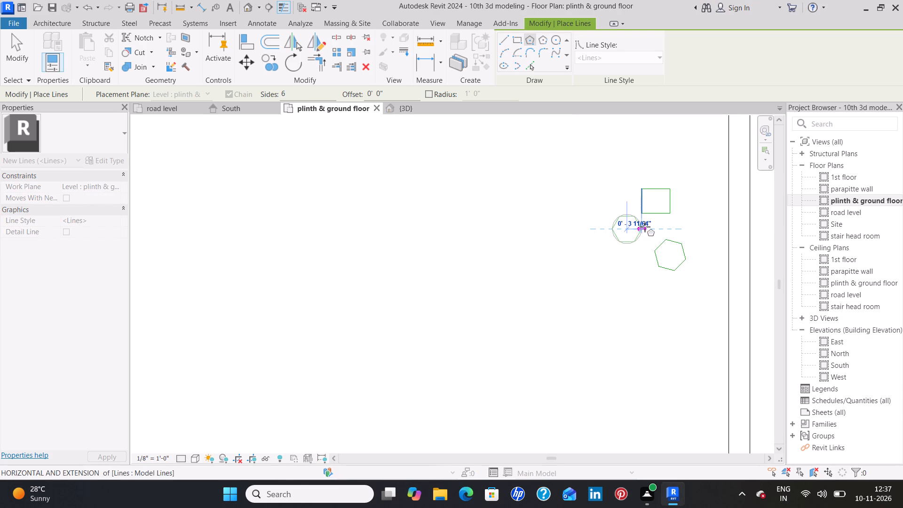
click(645, 230)
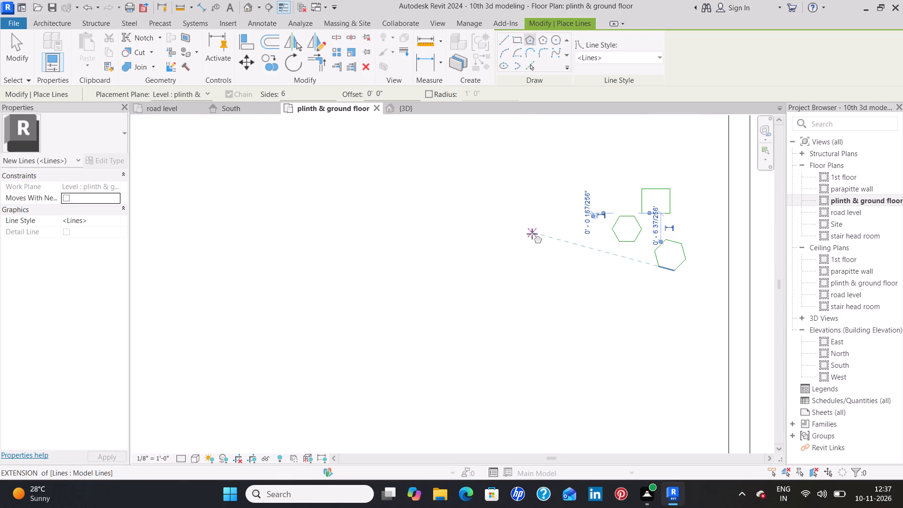
Draw a model-line circle of about 3" radius just behind the small rectangle, on the bay-window side.
scroll(532, 234, down, 4)
scroll(477, 278, down, 2)
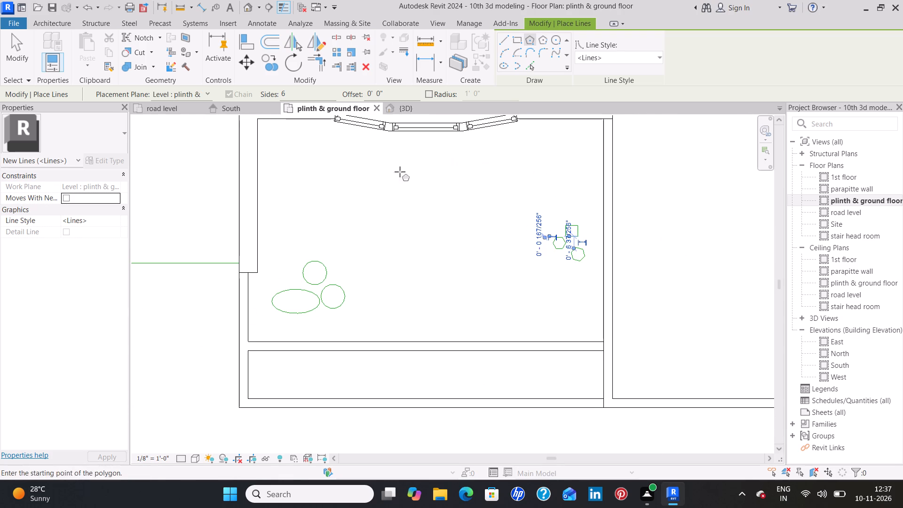
click(554, 44)
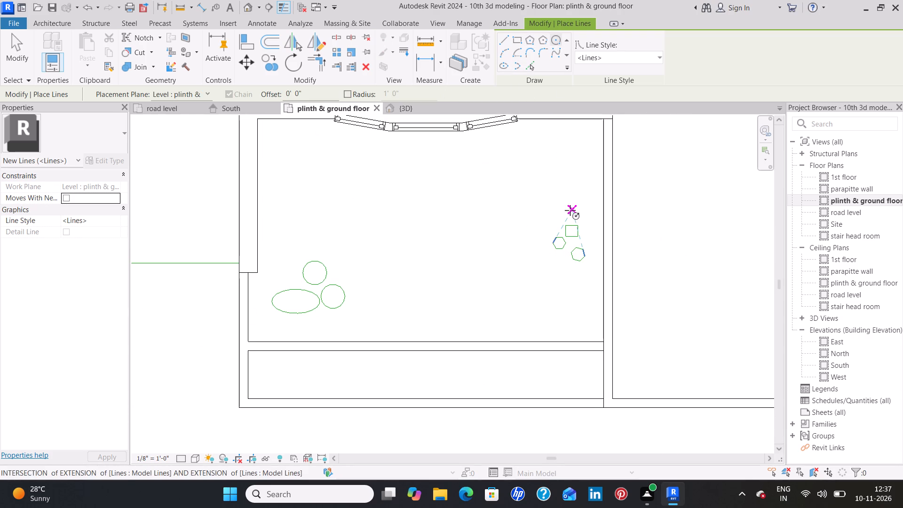
click(570, 210)
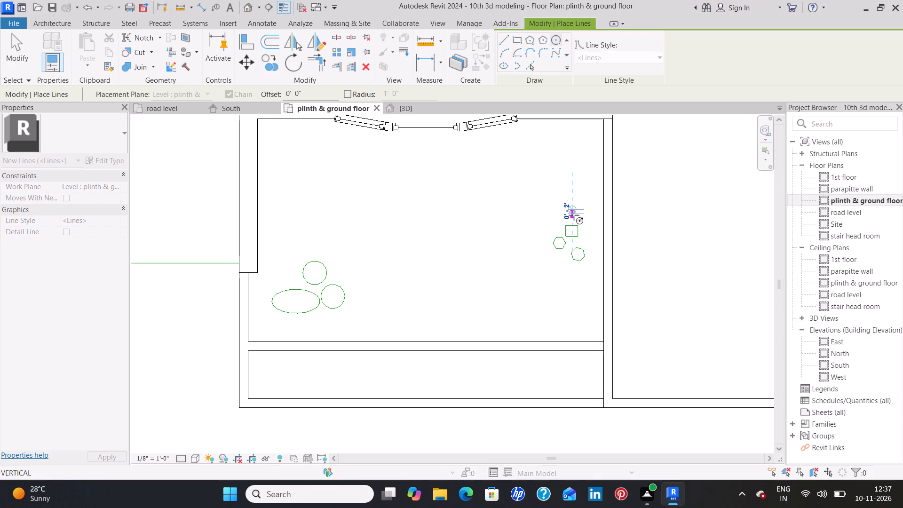
click(575, 216)
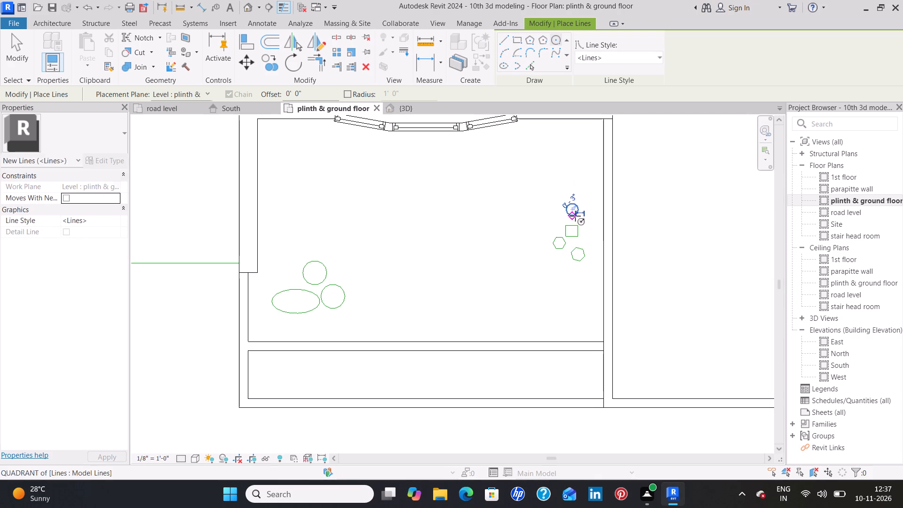
key(Escape)
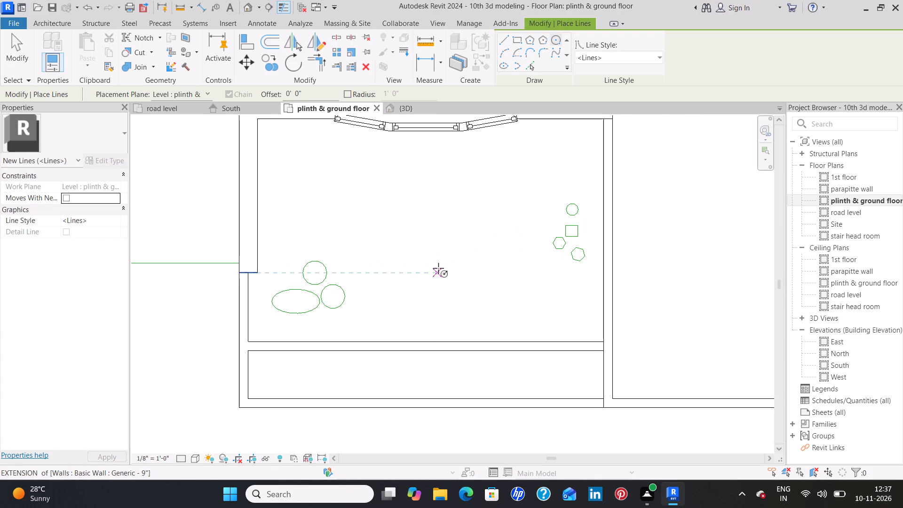
key(Escape)
Move the 3" circle to the small rectangle's sitout-facing side, just behind the inscribed hexagon.
click(578, 214)
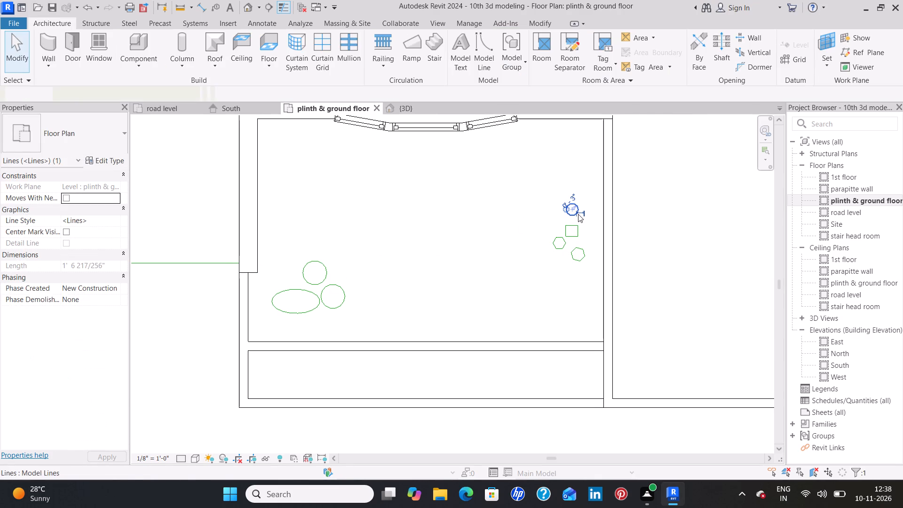
drag(570, 209, 572, 215)
click(527, 203)
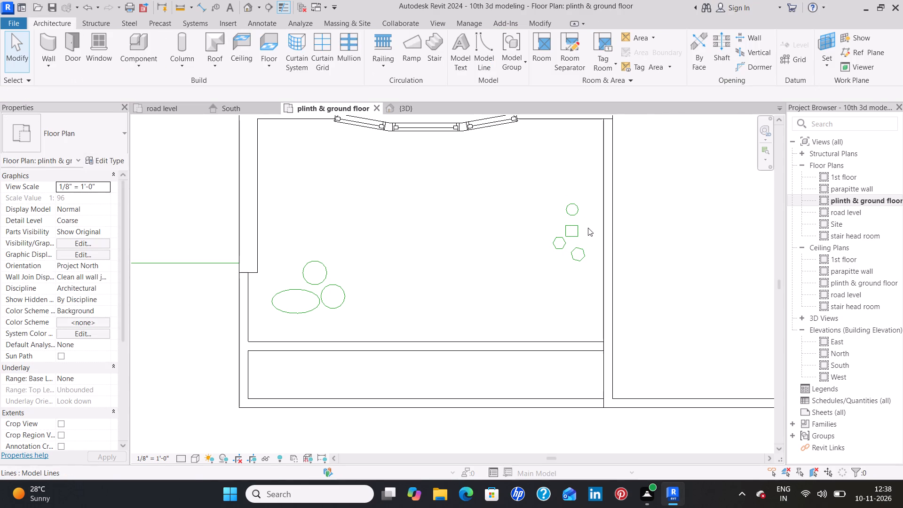
click(573, 211)
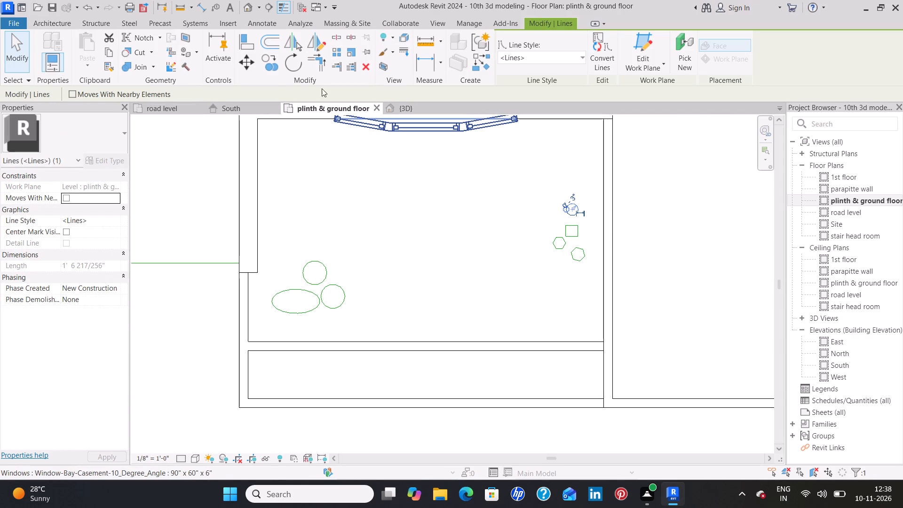
click(245, 69)
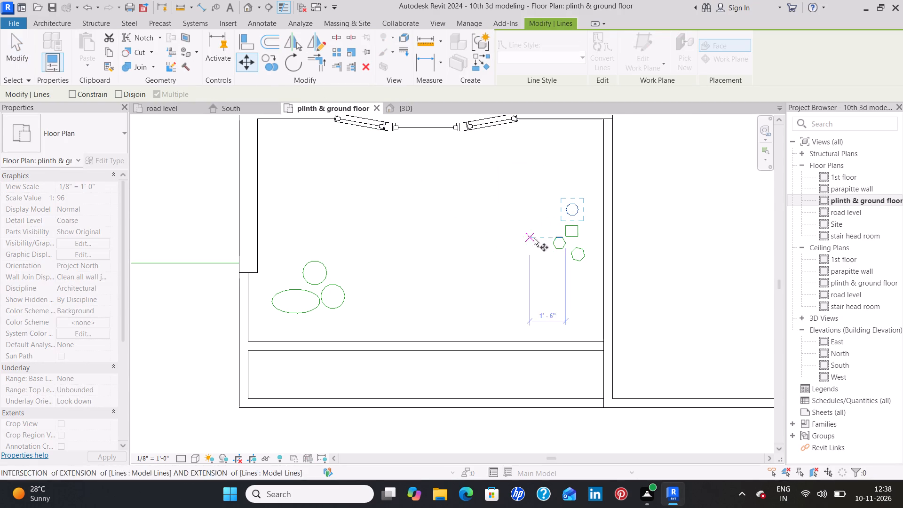
drag(558, 218, 551, 229)
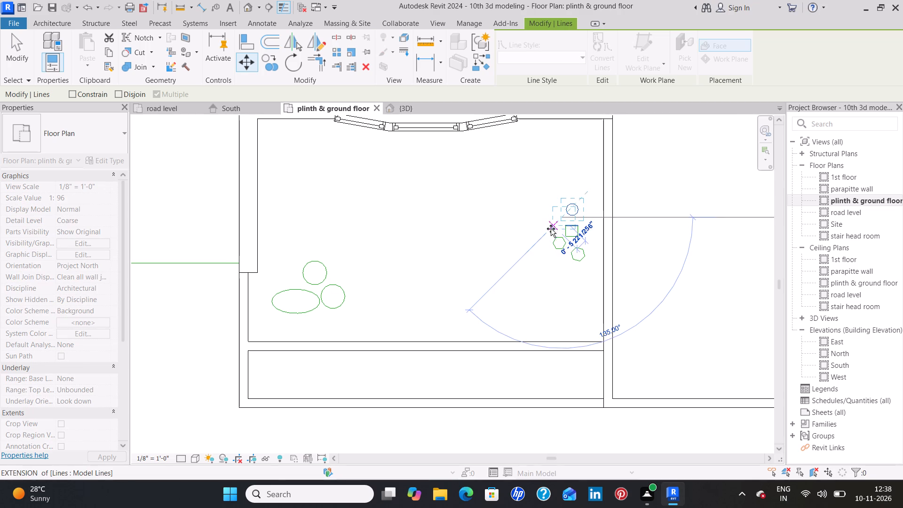
drag(551, 229, 548, 234)
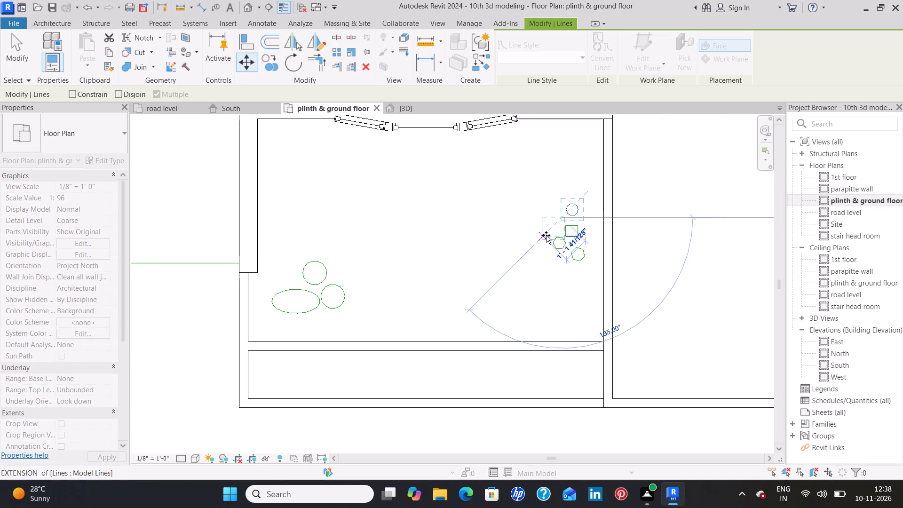
click(552, 237)
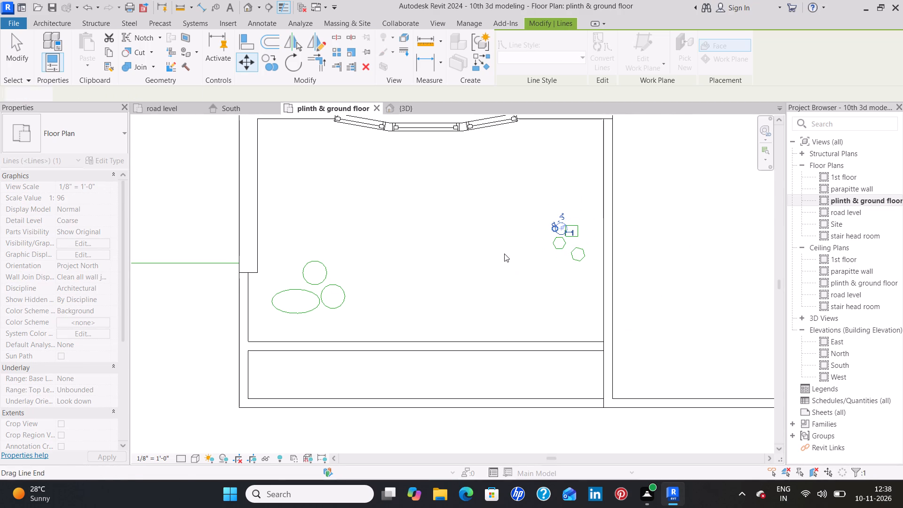
click(501, 265)
Nudge the 3" circle toward the sitout and slightly frontward so it clears the small rectangle and sits above the inscribed hexagon.
click(554, 230)
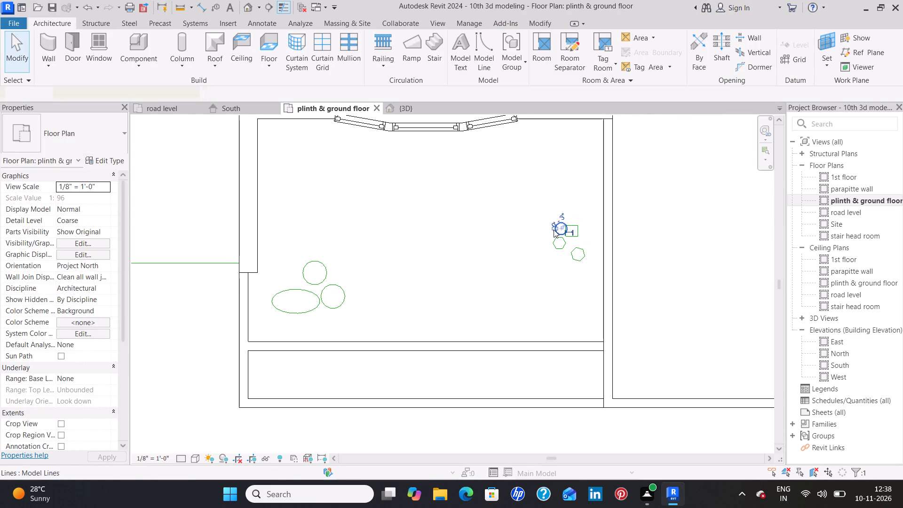
scroll(581, 205, up, 7)
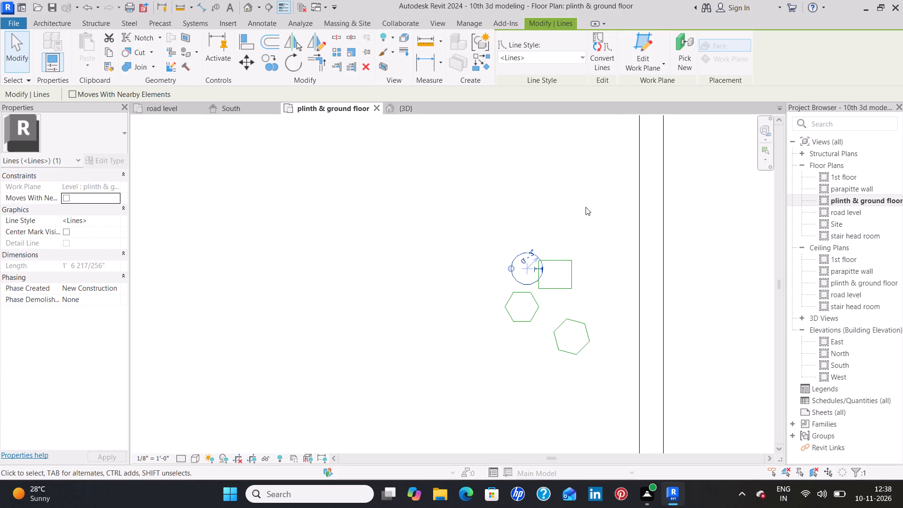
key(Left)
key(Left)
key(Left)
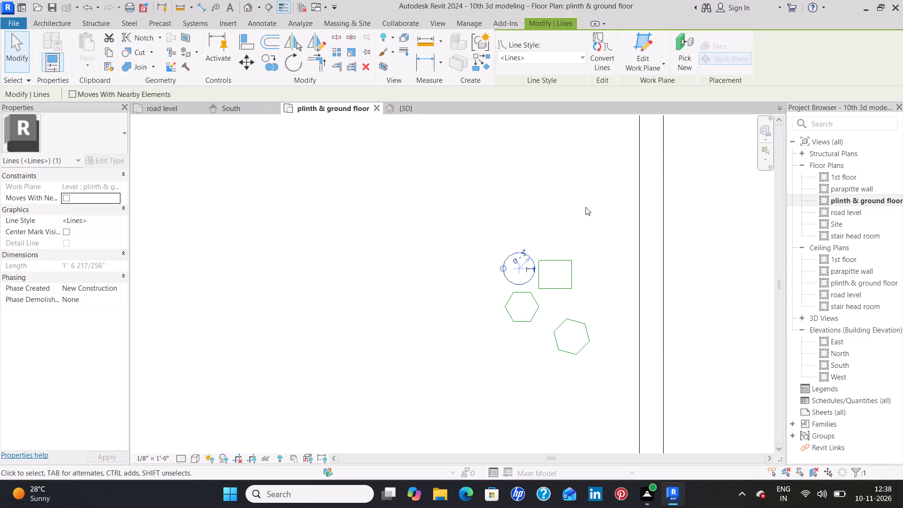
key(Down)
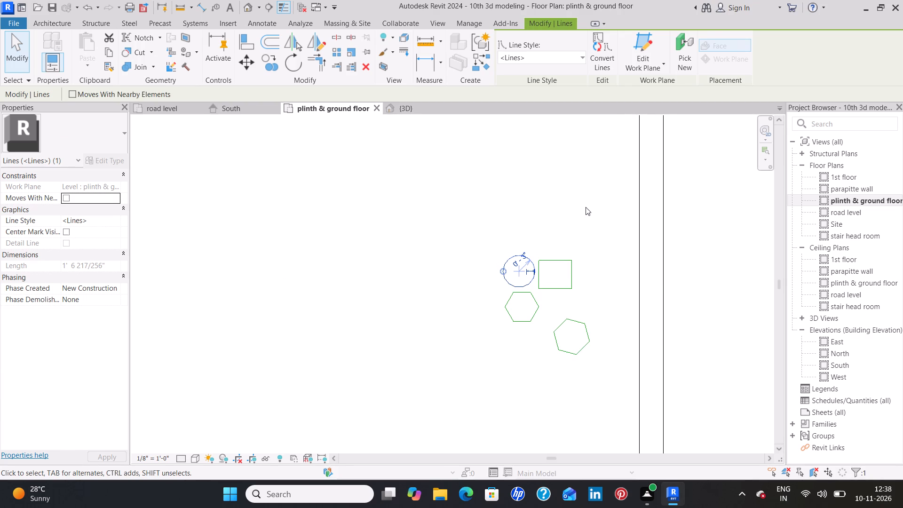
click(586, 207)
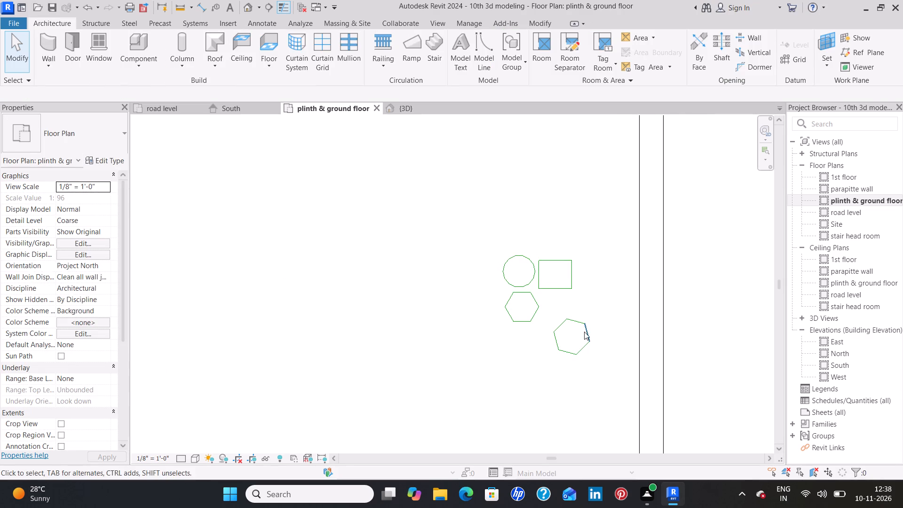
Move the tilted circumscribed hexagon close to the small rectangle's front side, just beside the inscribed hexagon.
drag(594, 356, 551, 310)
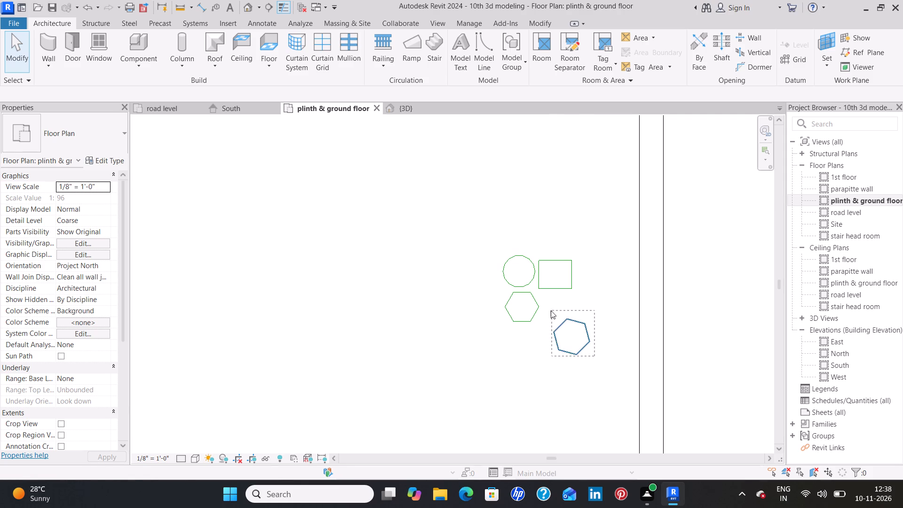
drag(551, 310, 547, 312)
key(Up)
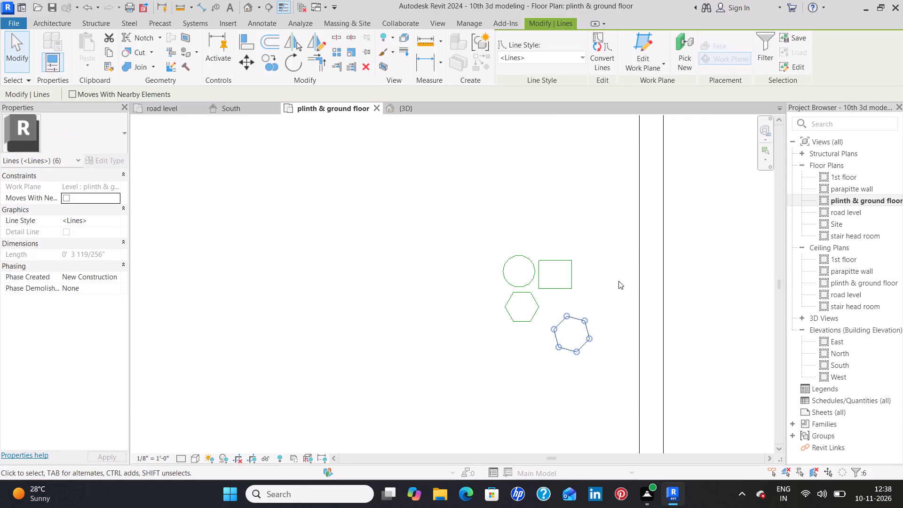
key(Up)
key(Up)
key(Up)
key(Up)
key(Up)
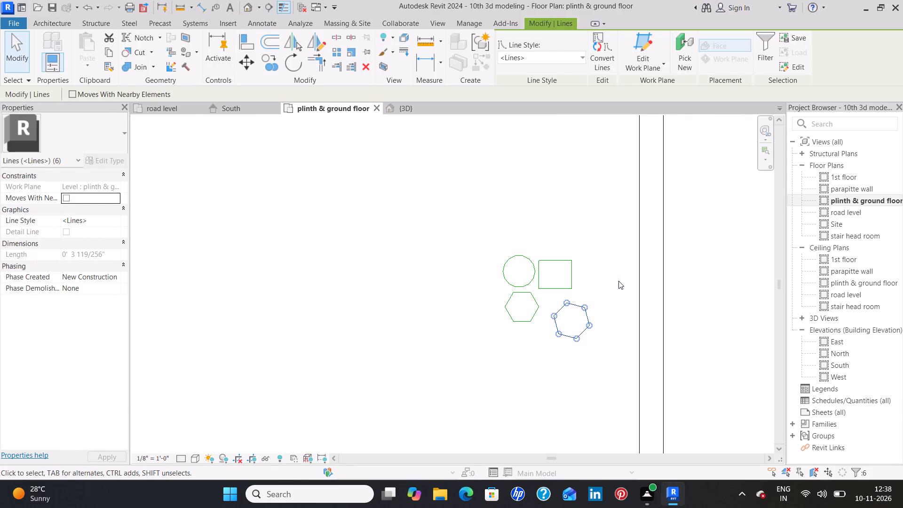
key(Left)
key(Left)
key(Up)
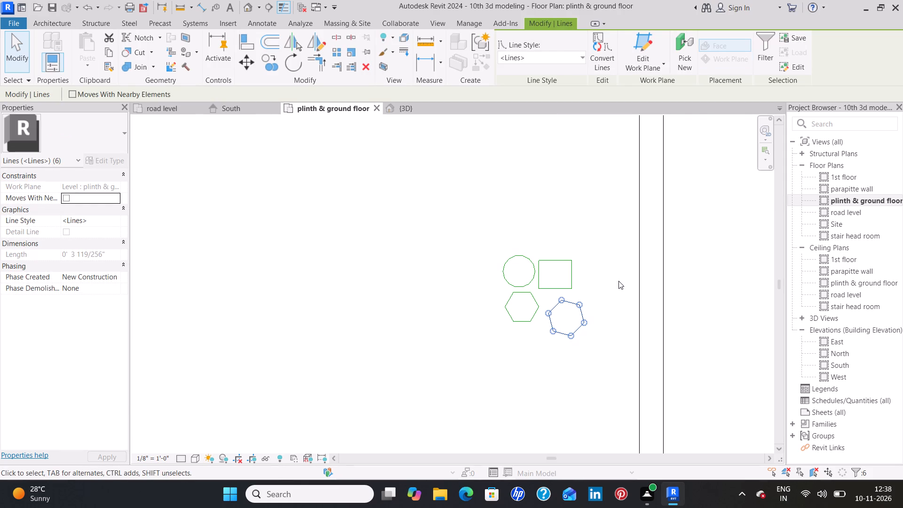
key(Left)
key(Left)
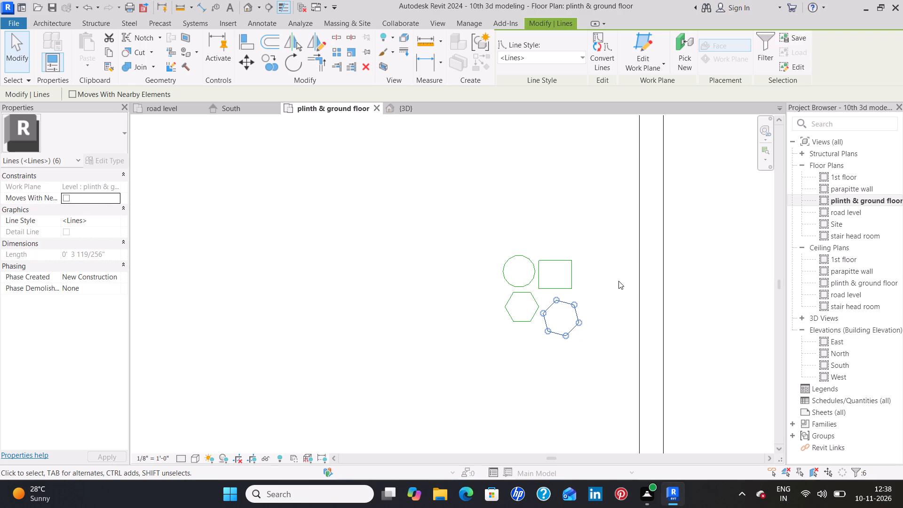
key(Up)
key(Up)
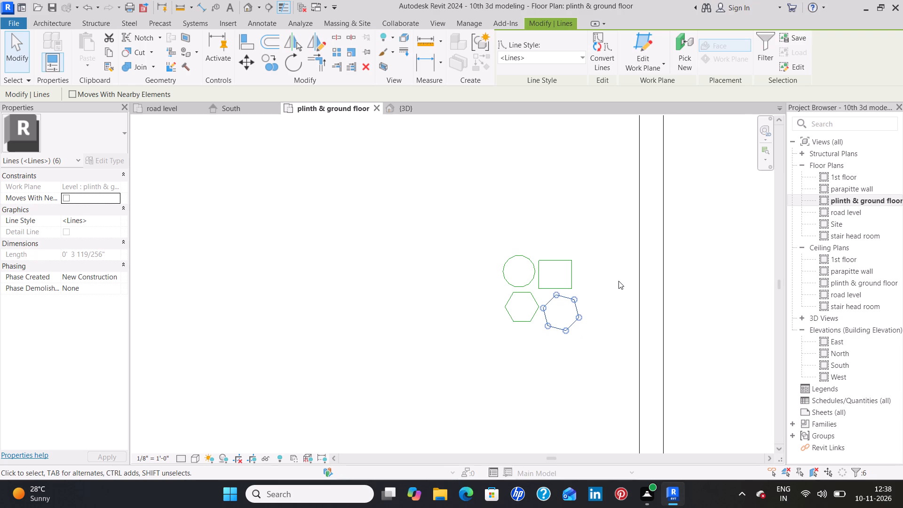
click(617, 277)
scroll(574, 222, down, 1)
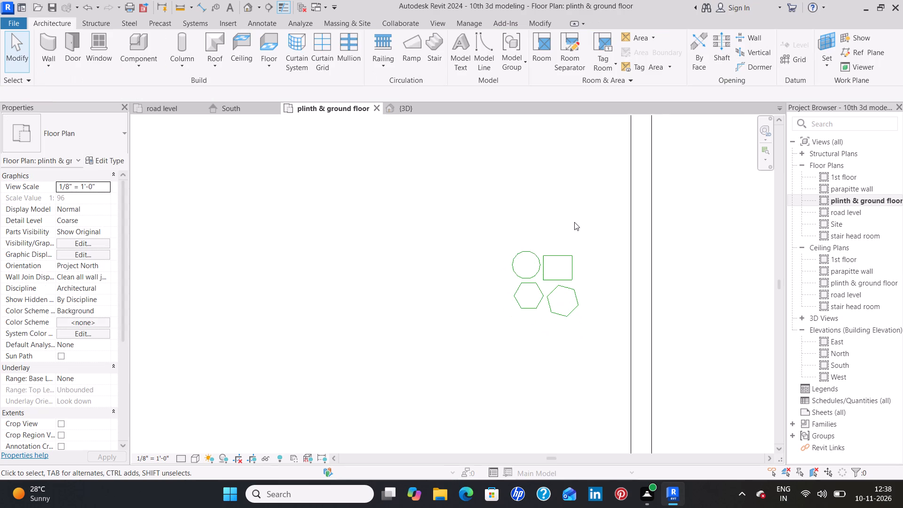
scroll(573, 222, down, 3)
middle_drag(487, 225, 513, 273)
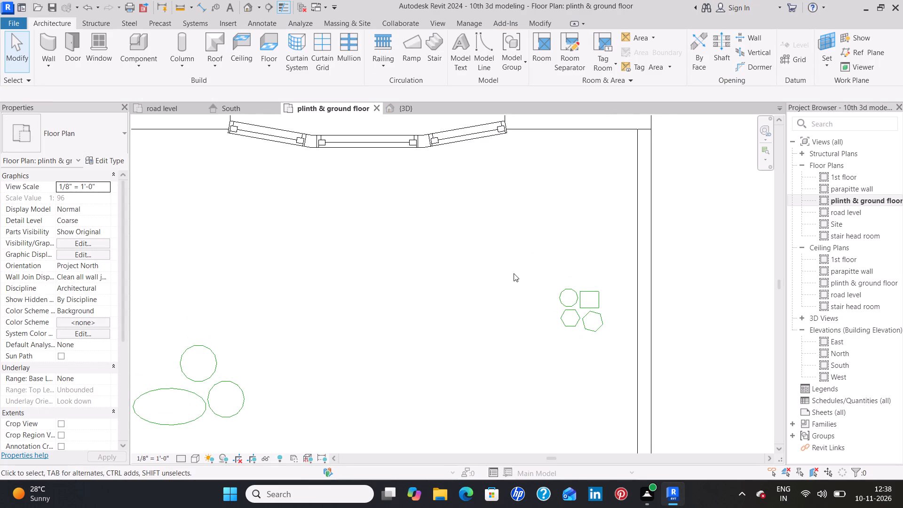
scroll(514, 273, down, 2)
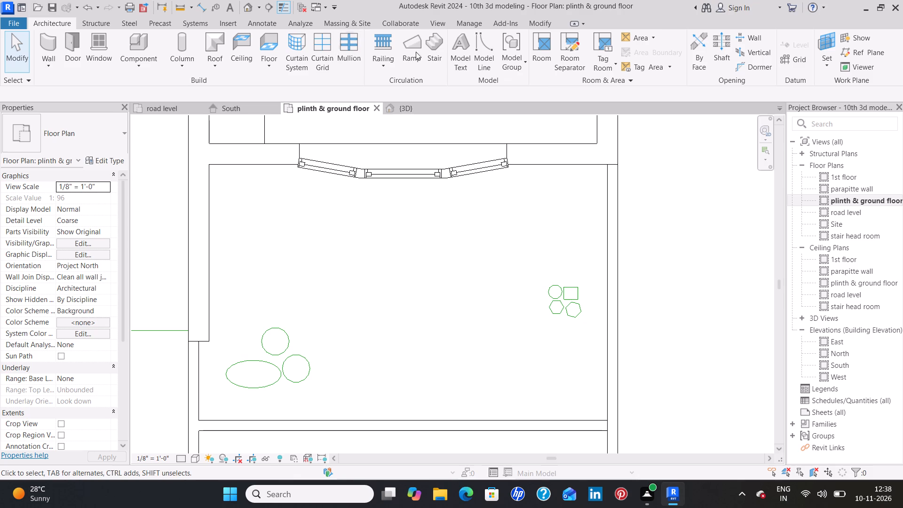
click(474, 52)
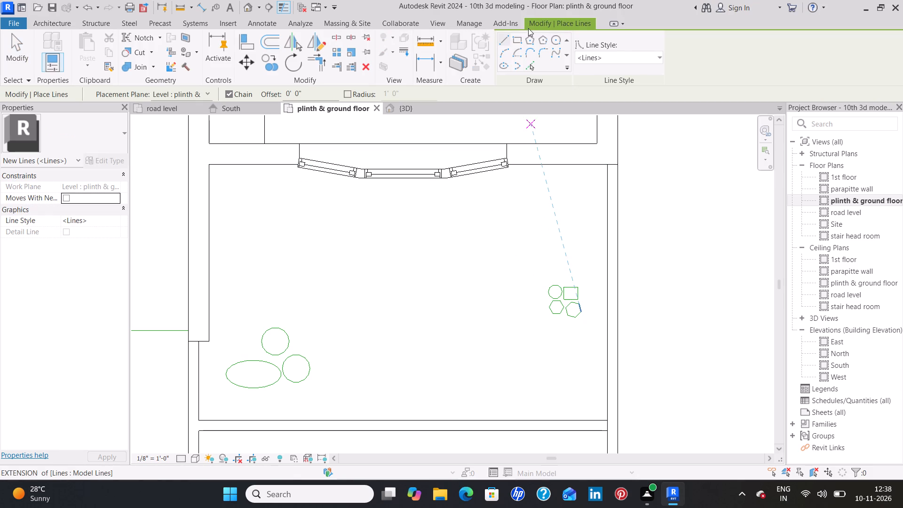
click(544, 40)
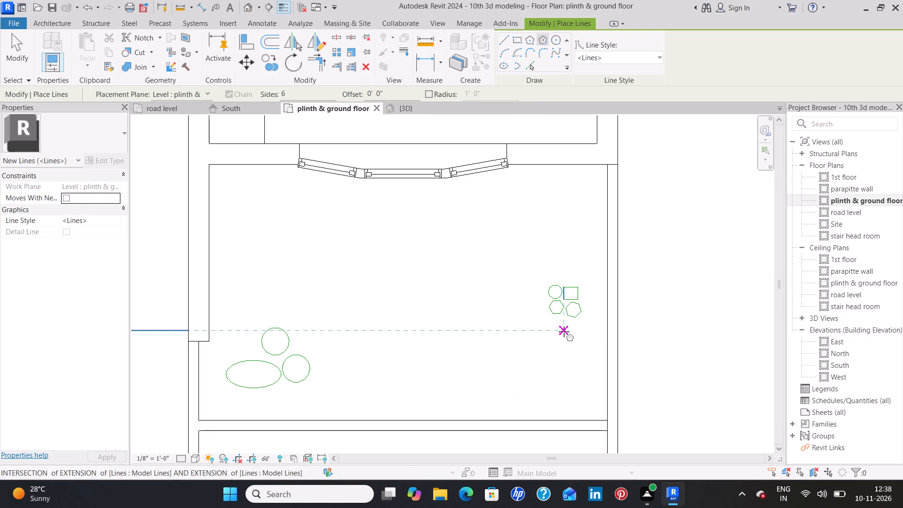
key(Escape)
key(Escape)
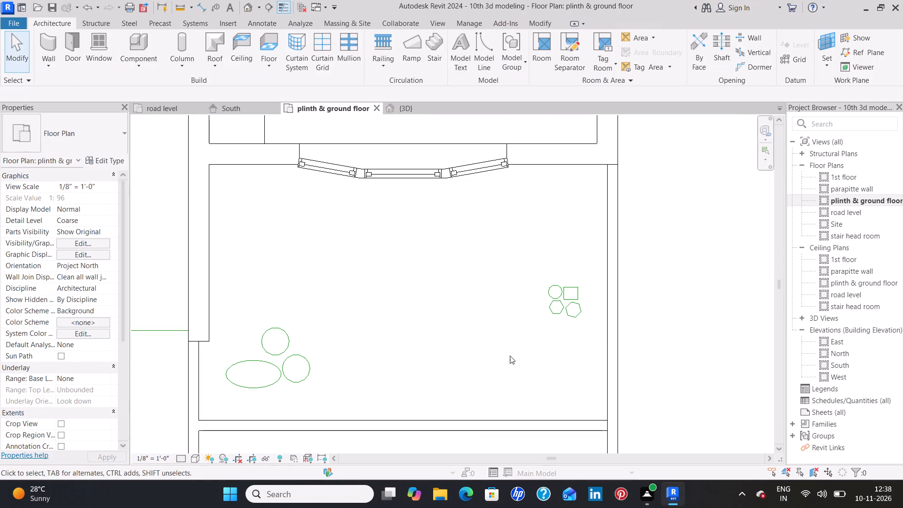
Examine the model-line patterns in the front areas on both sides of the sitout.
scroll(509, 356, down, 4)
middle_drag(483, 387, 589, 341)
scroll(585, 318, down, 2)
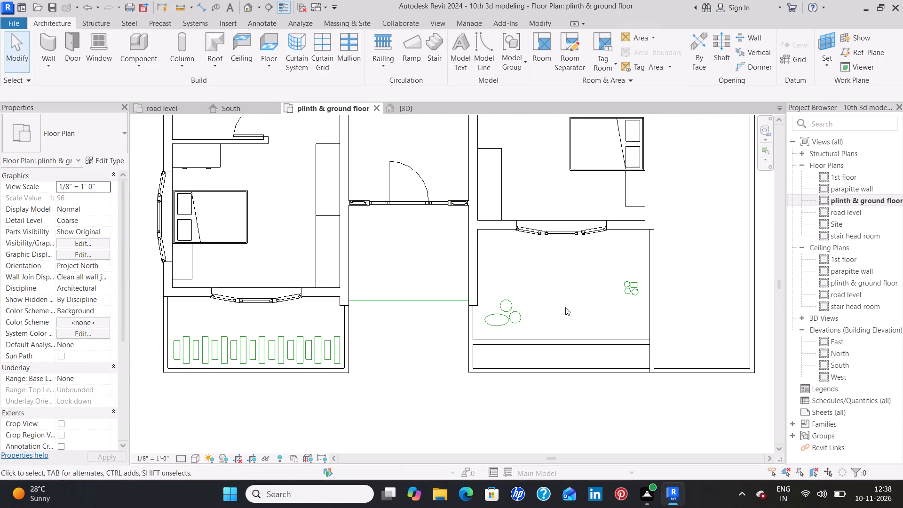
middle_drag(565, 307, 590, 304)
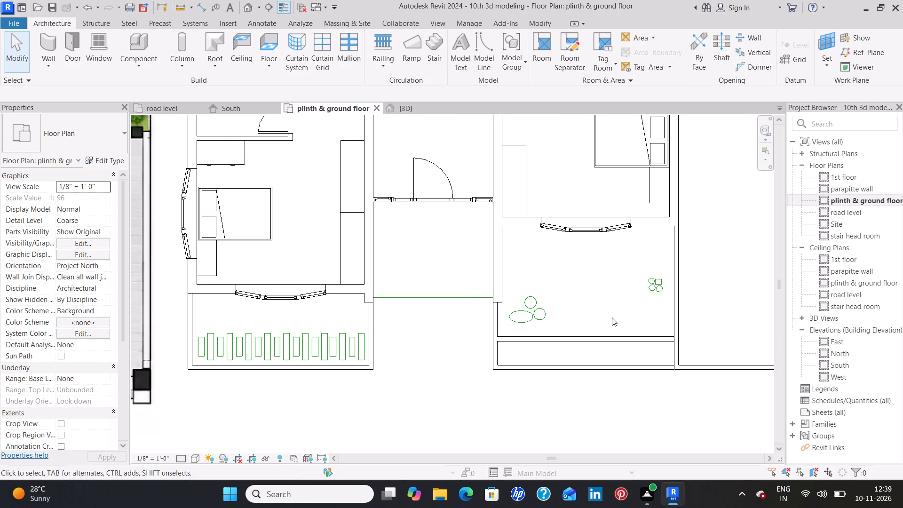
scroll(626, 308, up, 5)
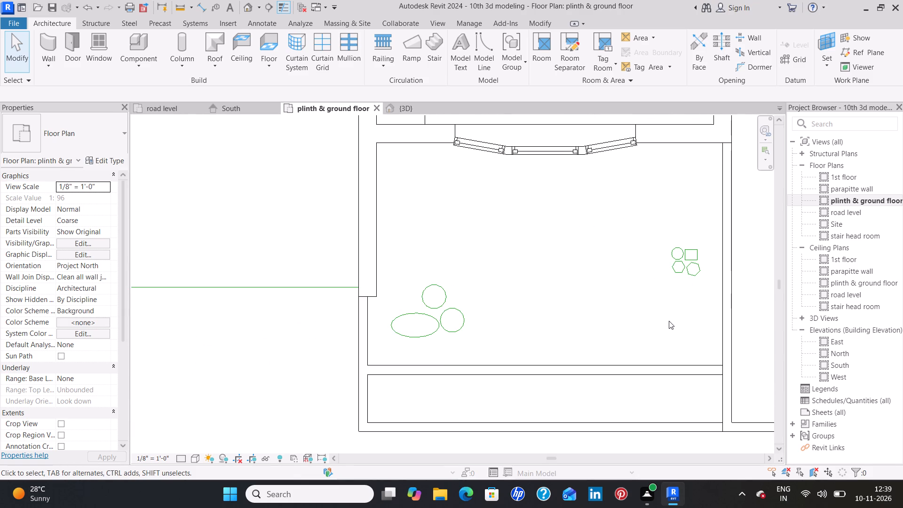
scroll(661, 317, down, 2)
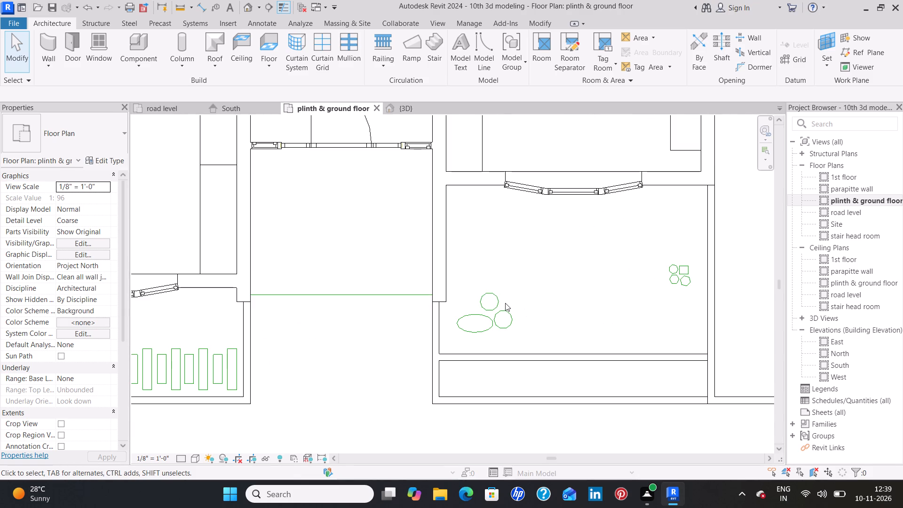
scroll(642, 290, up, 7)
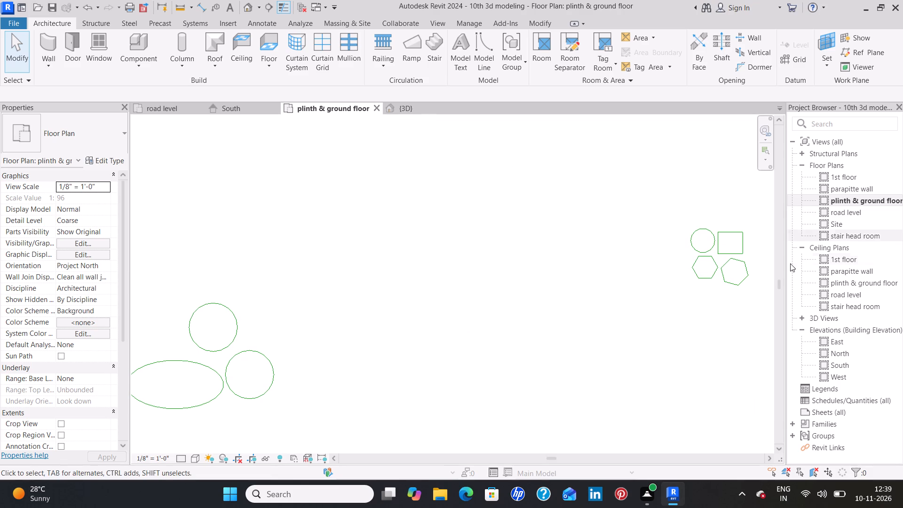
scroll(684, 278, up, 1)
scroll(668, 290, down, 4)
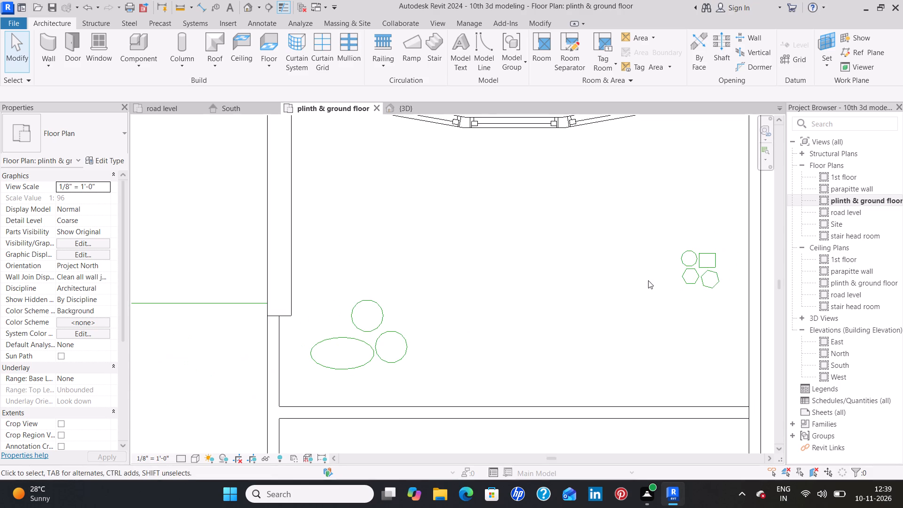
scroll(648, 280, down, 3)
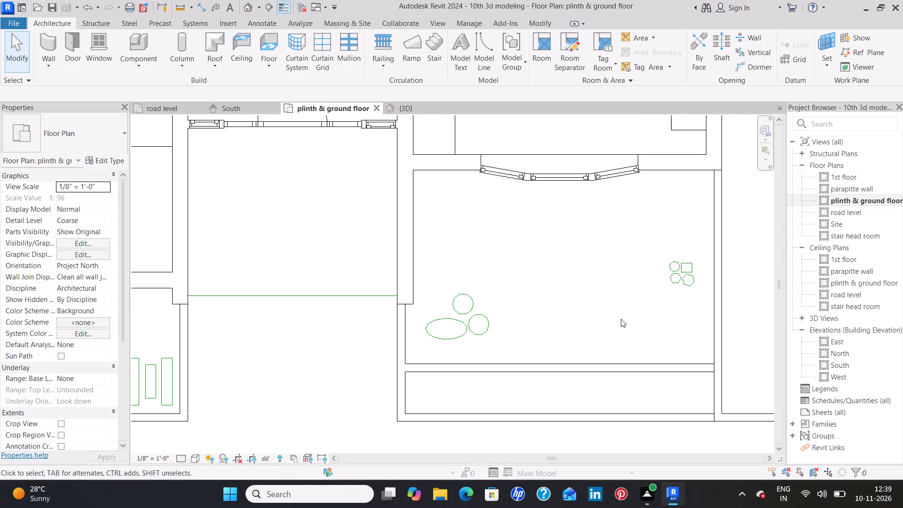
Nudge the 6" radius circle nearest the bay window frontward and slightly toward the sitout, closer to the ellipse and the other circle.
middle_drag(496, 283, 599, 256)
scroll(560, 270, up, 4)
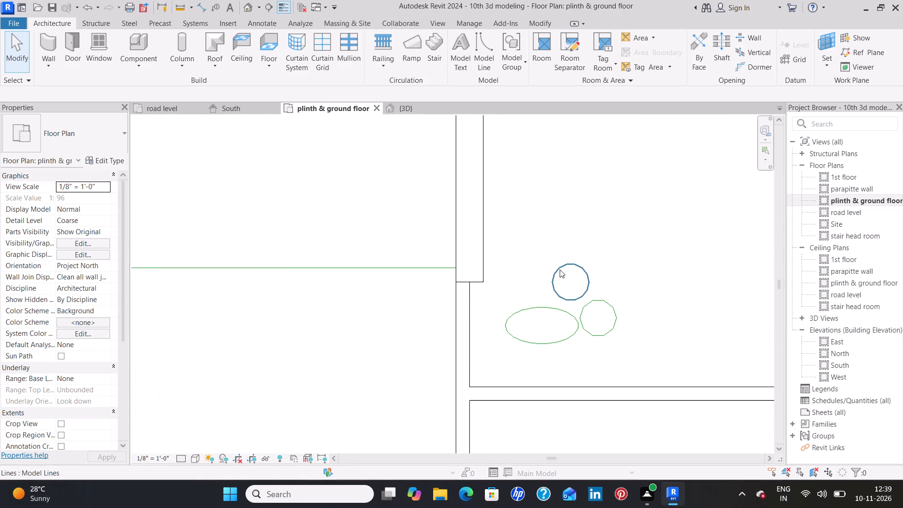
scroll(560, 270, up, 3)
click(557, 267)
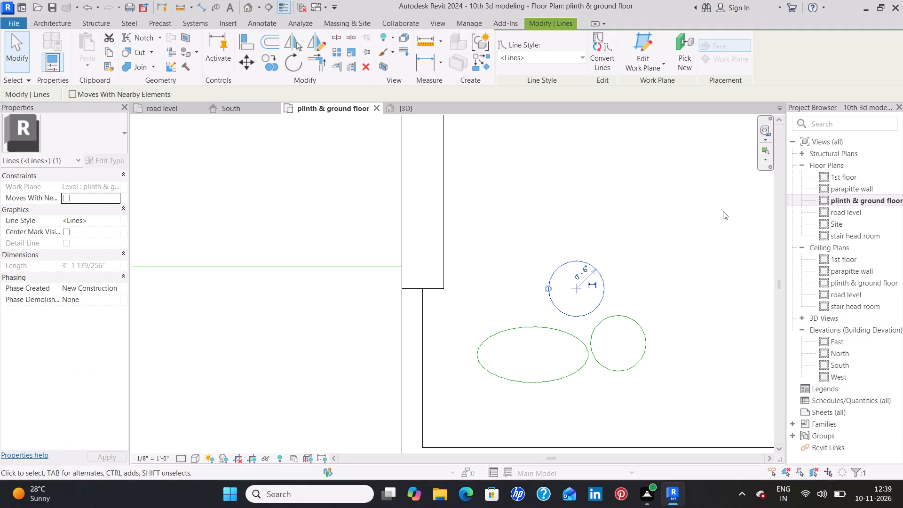
key(Down)
key(Down)
key(Down)
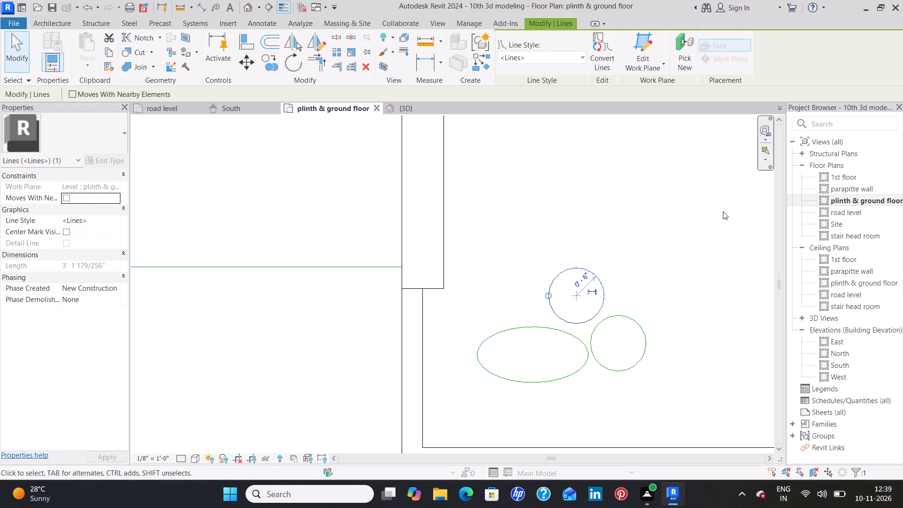
key(Left)
key(Down)
key(Down)
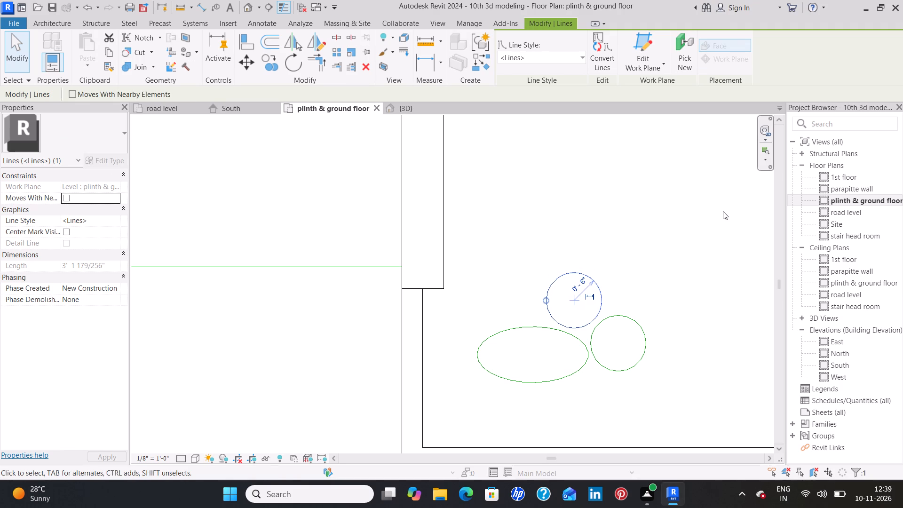
click(723, 211)
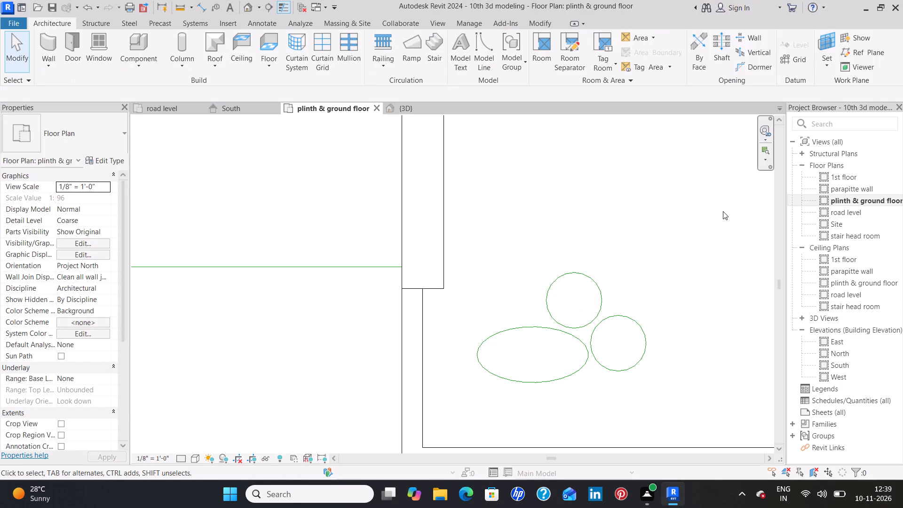
Start a floor and duplicate the Generic - 12" floor type under the name Generic - 2".
scroll(722, 212, down, 8)
middle_drag(675, 196, 684, 221)
scroll(683, 221, down, 1)
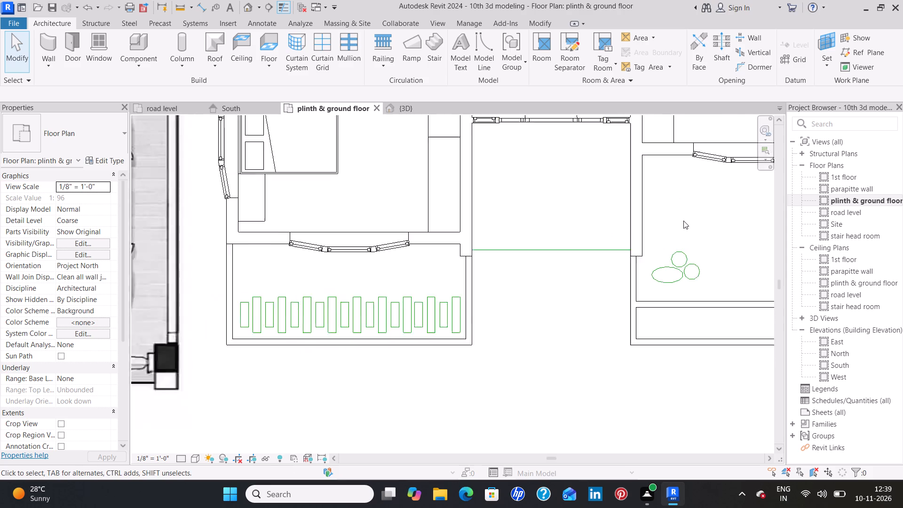
scroll(683, 221, down, 1)
middle_drag(519, 301, 597, 302)
scroll(598, 302, up, 1)
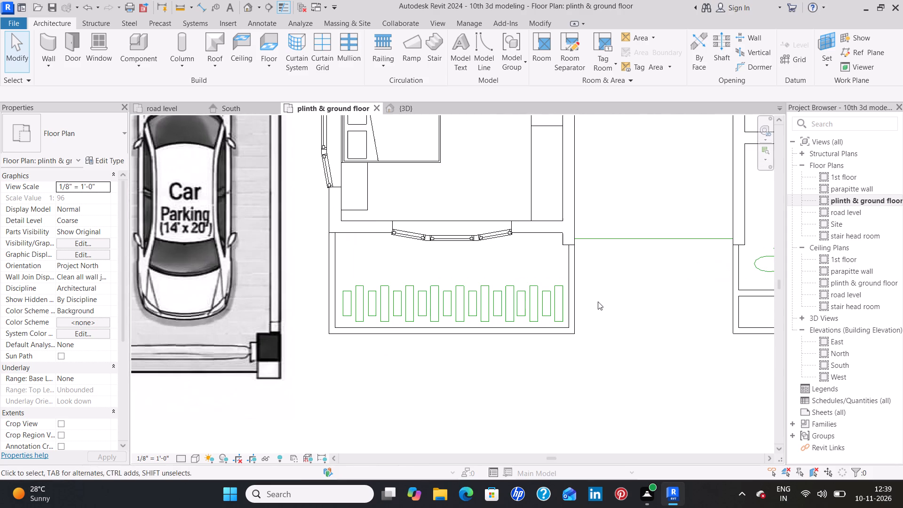
click(267, 45)
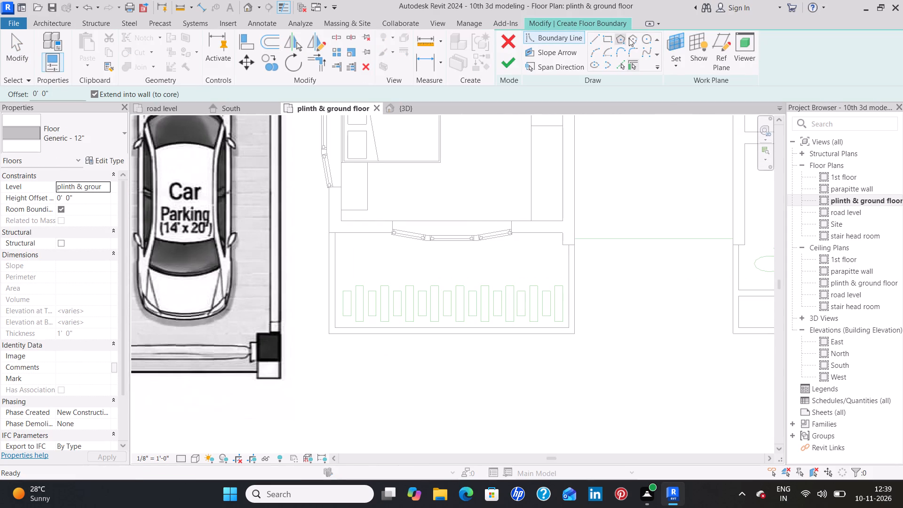
click(103, 158)
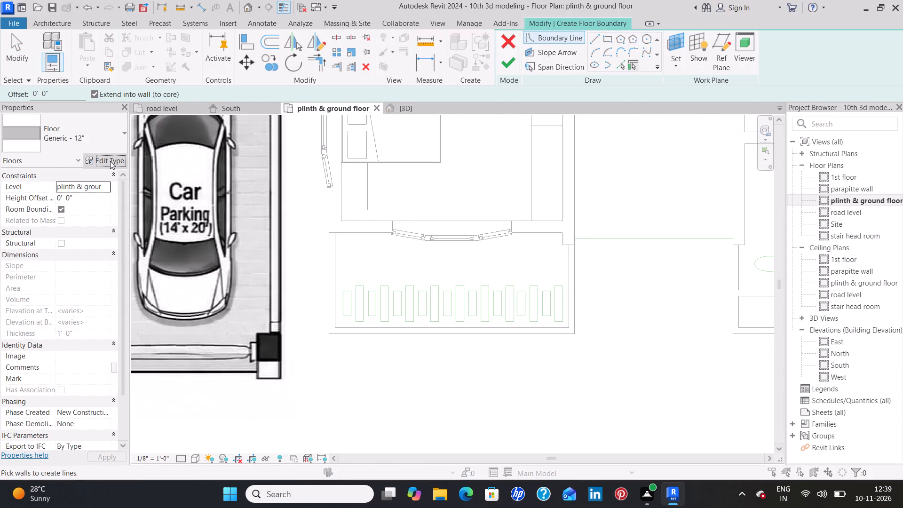
click(539, 110)
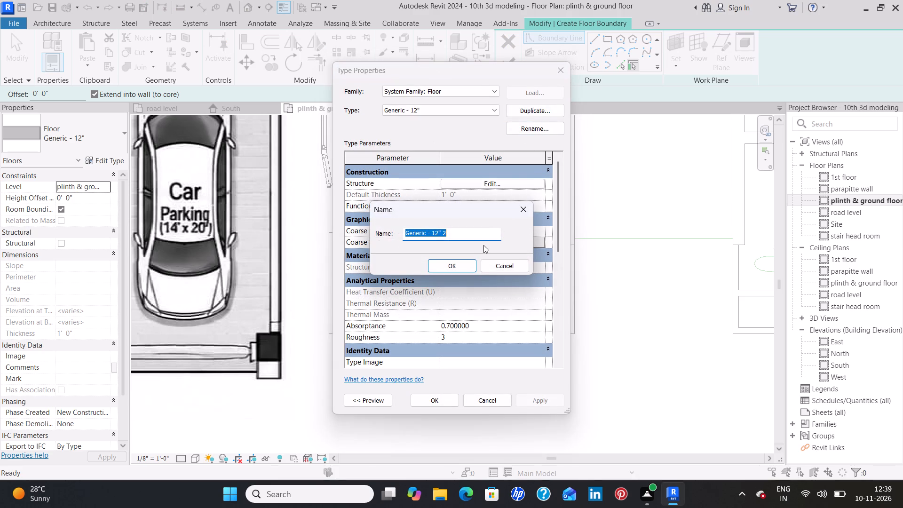
click(473, 235)
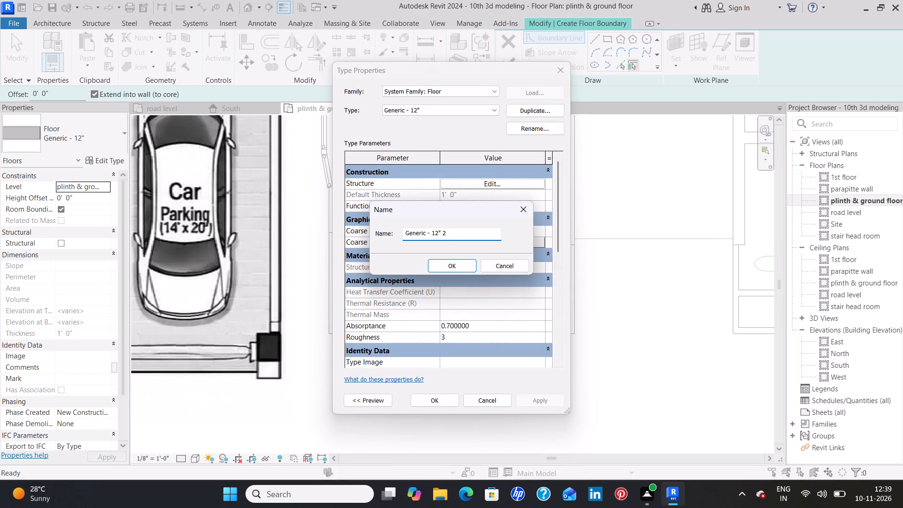
key(BackSpace)
key(BackSpace)
key(BackSpace)
key(BackSpace)
key(BackSpace)
key(2)
key(shift+quotedbl)
key(Return)
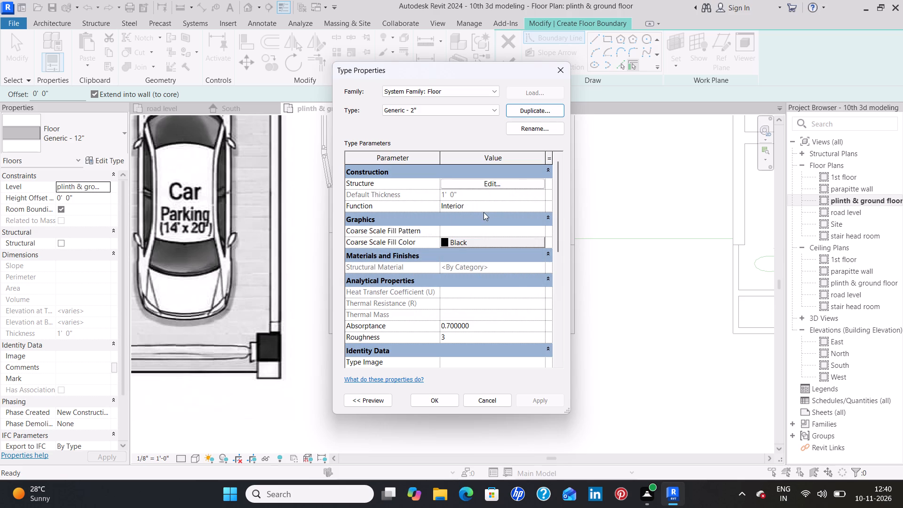
Set the structure layer of the Generic - 2" floor type to a thickness of 2" and apply the type.
click(497, 182)
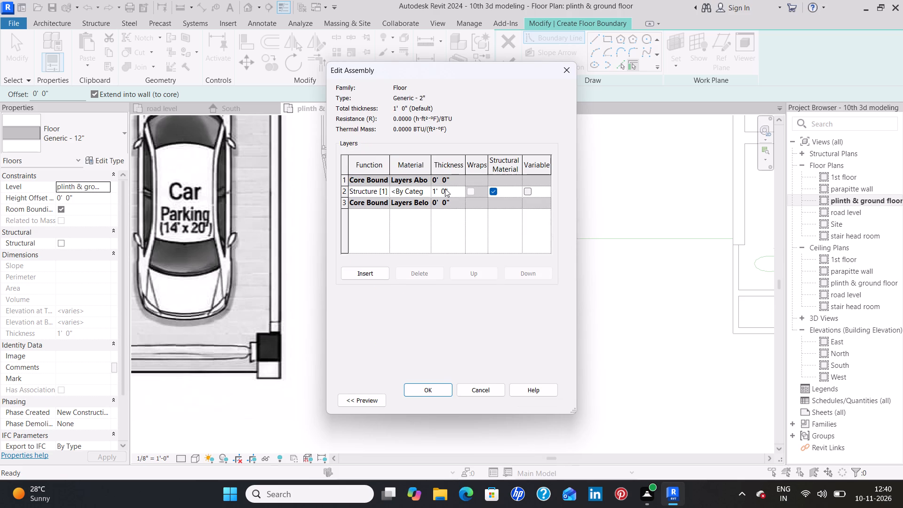
click(445, 189)
click(450, 191)
key(BackSpace)
key(BackSpace)
key(BackSpace)
key(BackSpace)
key(BackSpace)
key(BackSpace)
key(2)
key(shift+quotedbl)
key(Return)
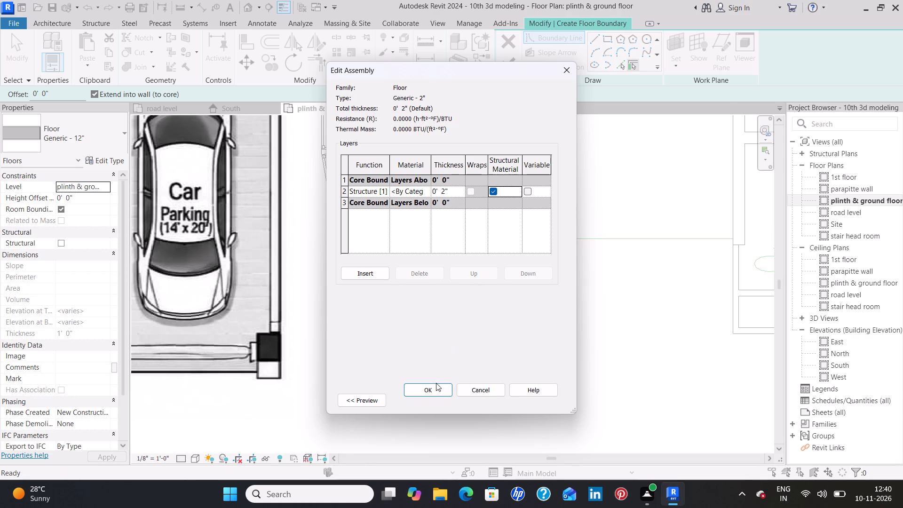
click(429, 392)
click(545, 397)
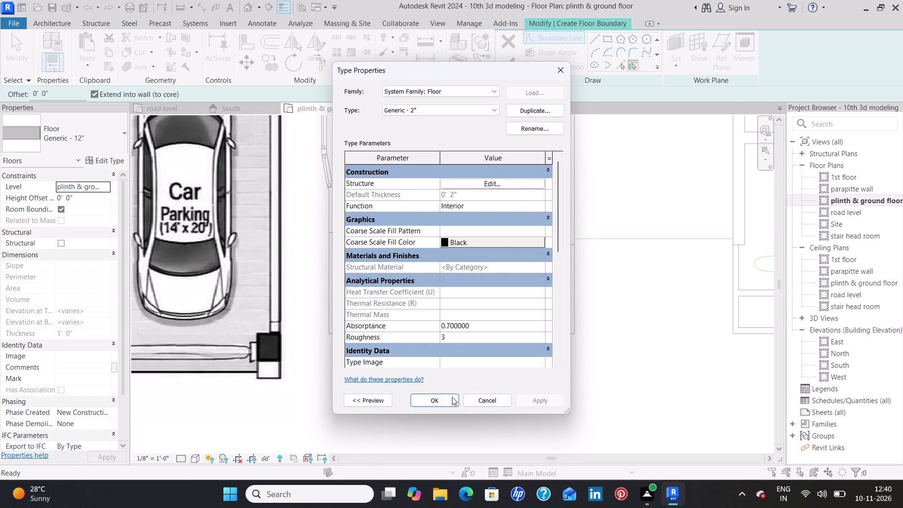
click(448, 401)
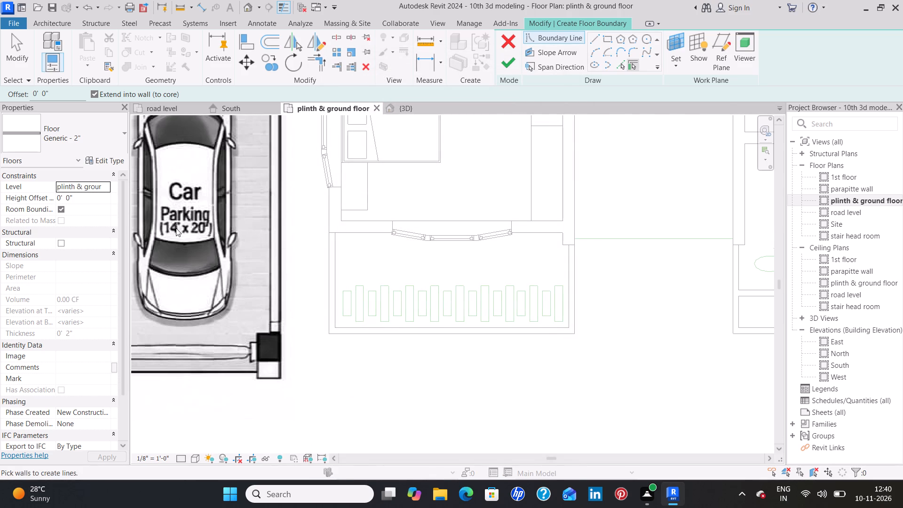
Assign the floor to the road level with a height offset of 0' 0".
click(107, 185)
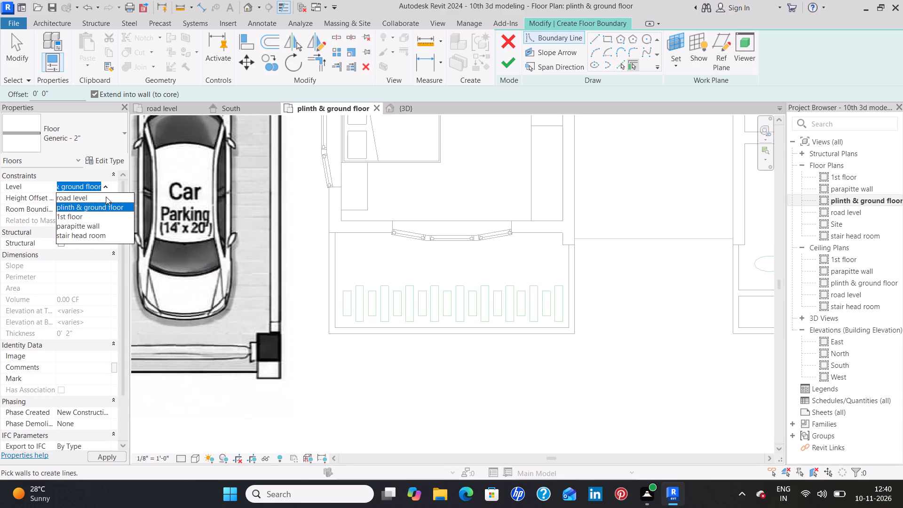
click(88, 194)
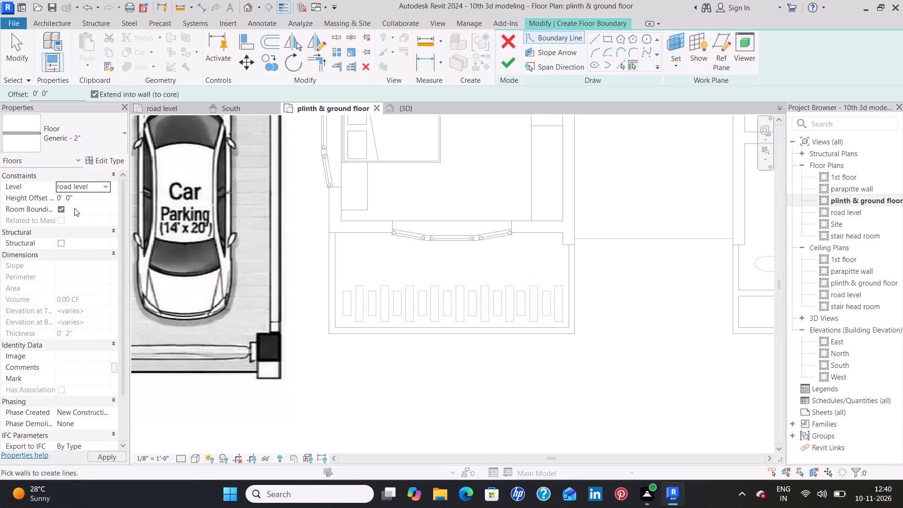
click(81, 198)
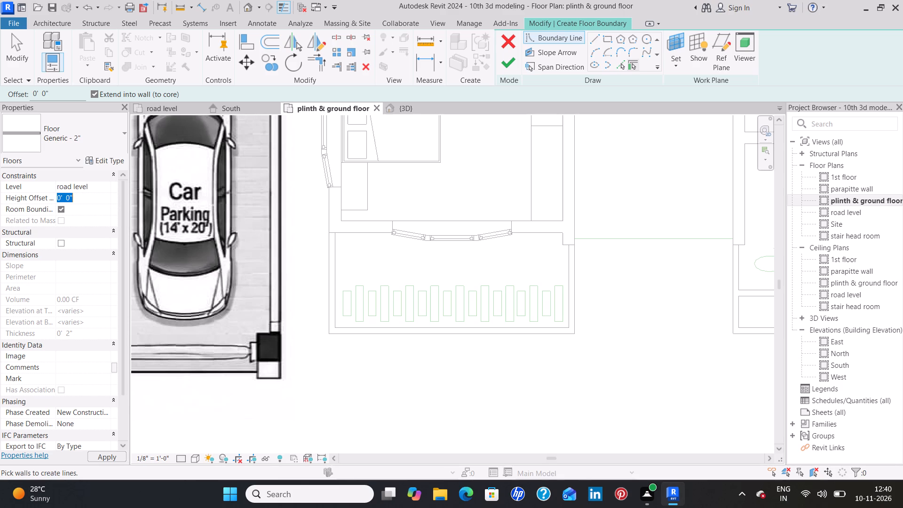
click(86, 198)
click(100, 454)
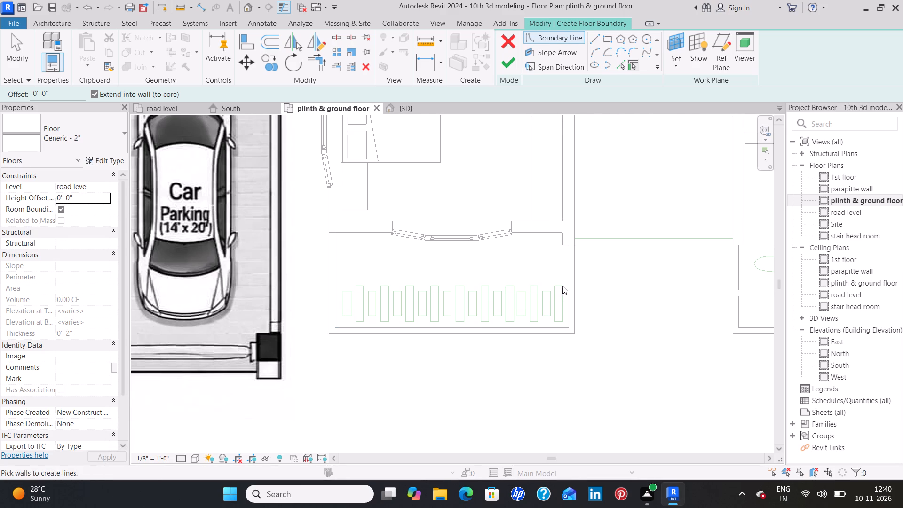
Trace rectangular floor boundaries over the first three model-line strips below the bay window, starting with the tall strip nearest the sitout.
scroll(556, 286, up, 3)
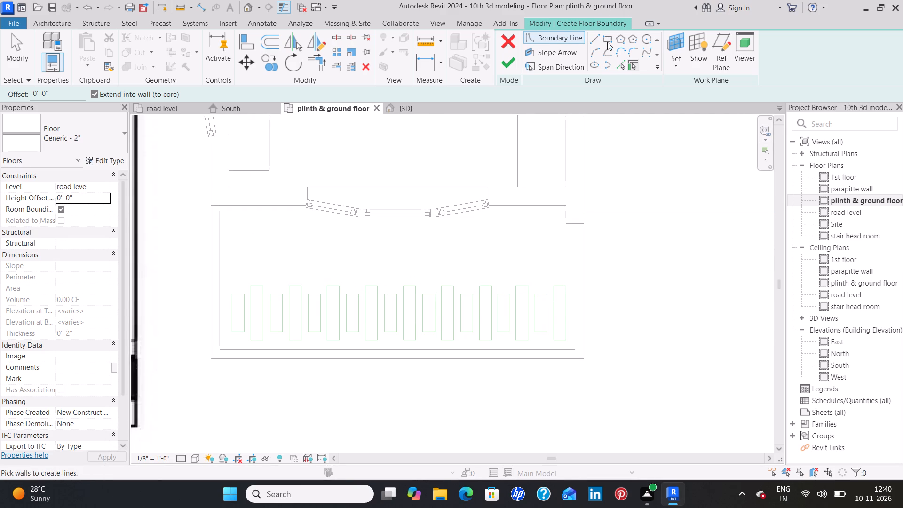
click(609, 38)
scroll(563, 283, up, 6)
click(568, 291)
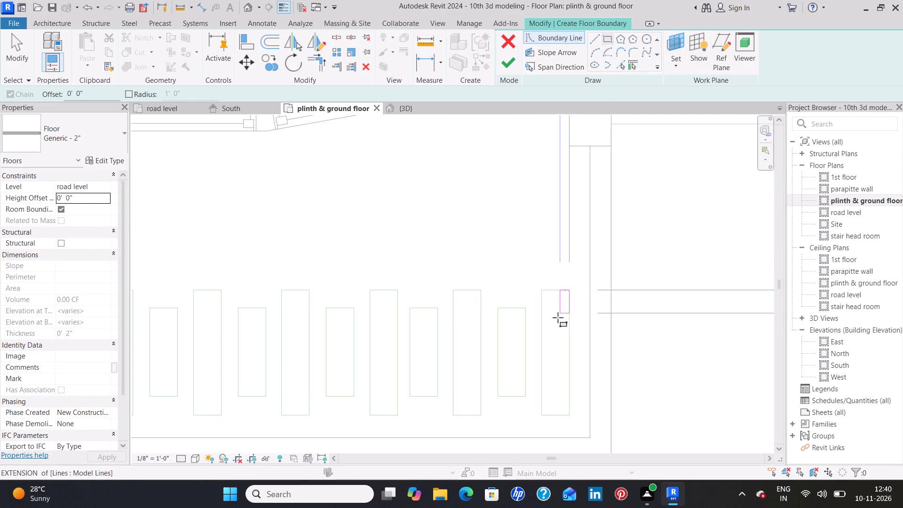
click(540, 414)
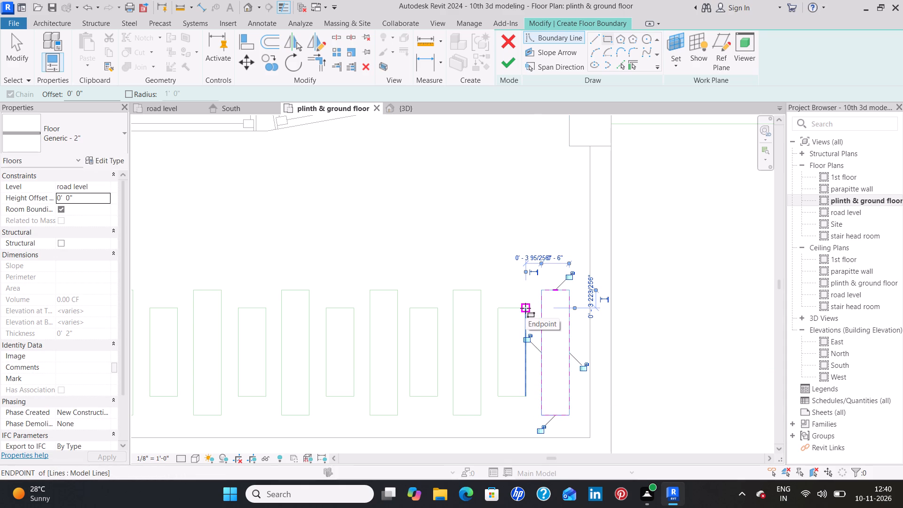
click(525, 308)
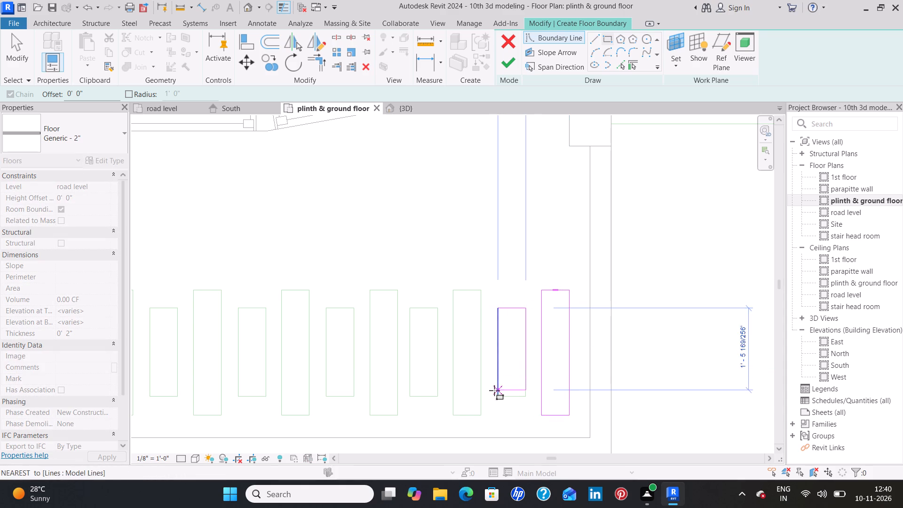
click(496, 395)
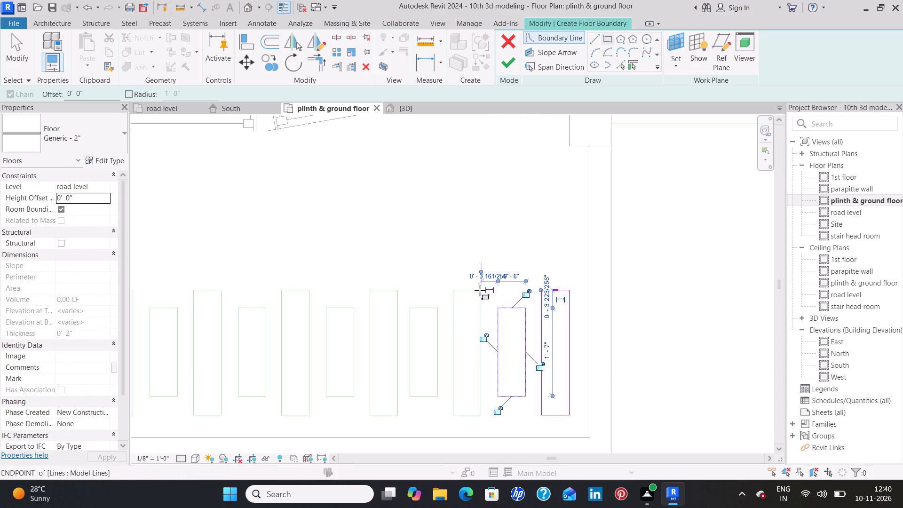
click(480, 290)
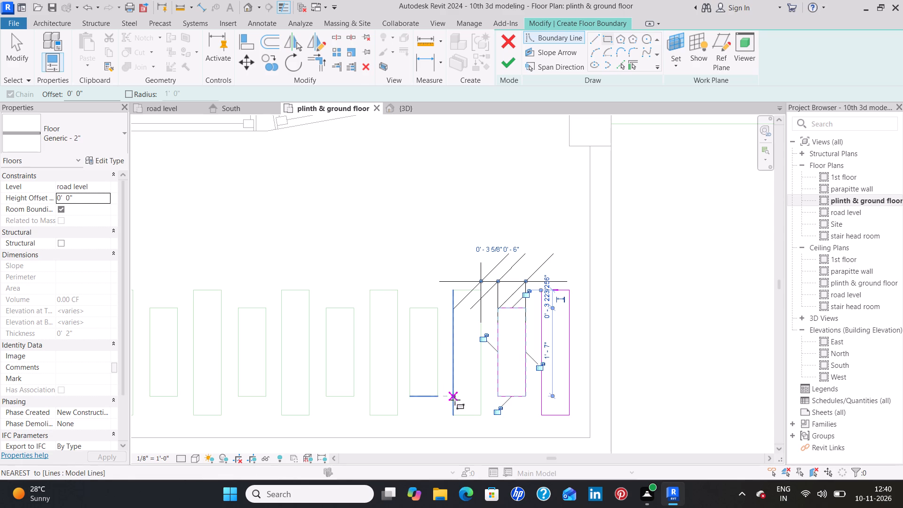
click(453, 411)
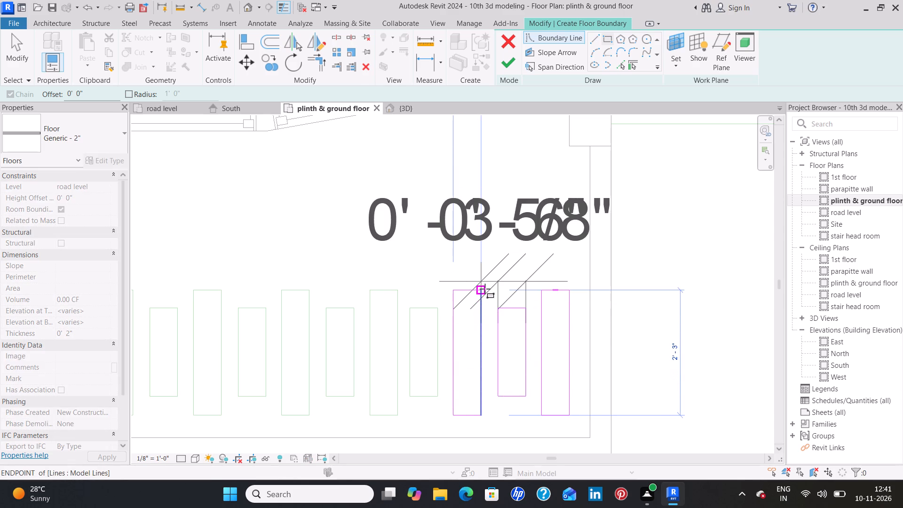
click(485, 289)
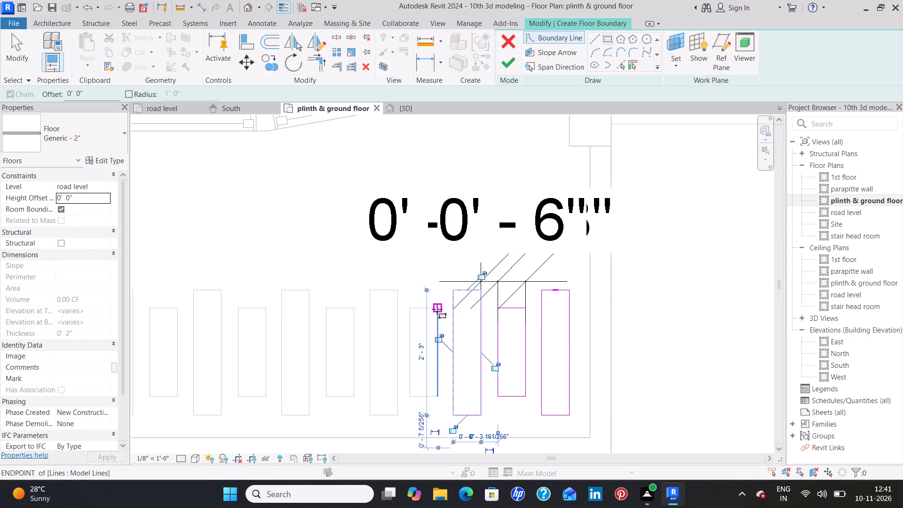
Trace rectangular floor boundaries over the following three strips, short, tall and short, continuing away from the sitout.
click(437, 309)
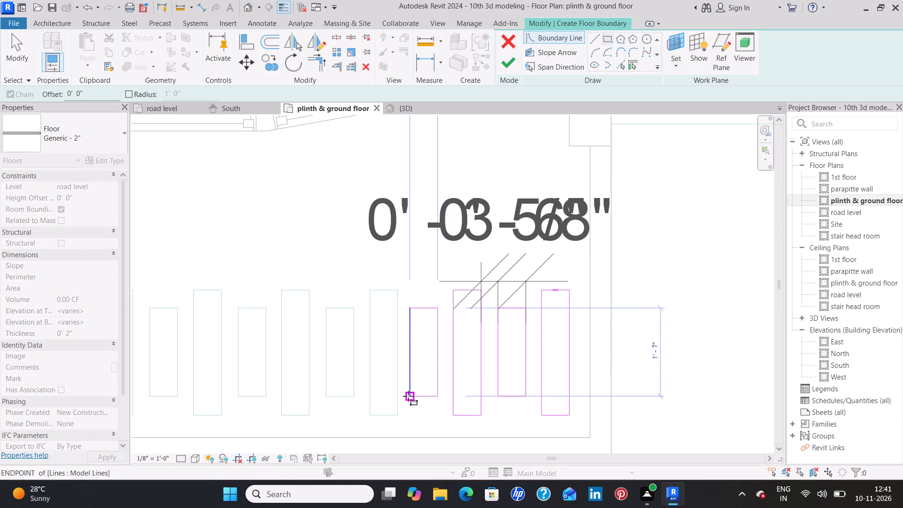
click(408, 396)
click(393, 289)
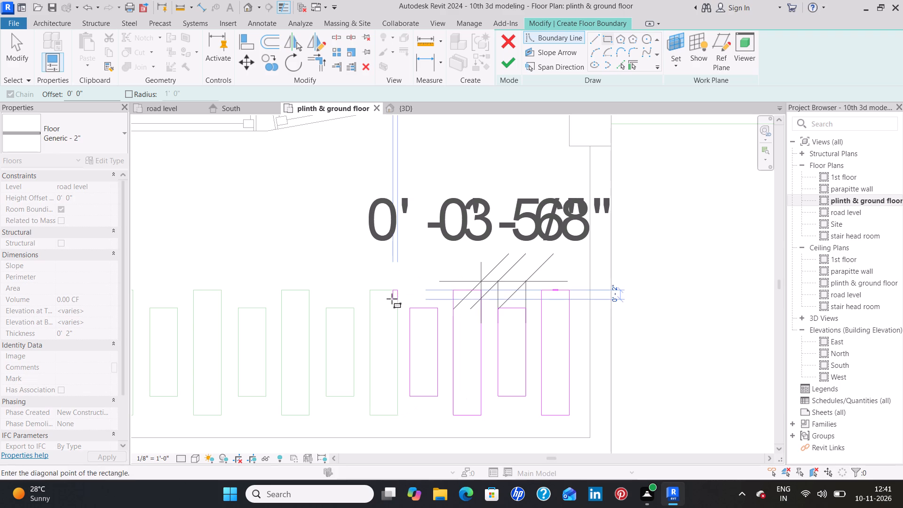
click(371, 414)
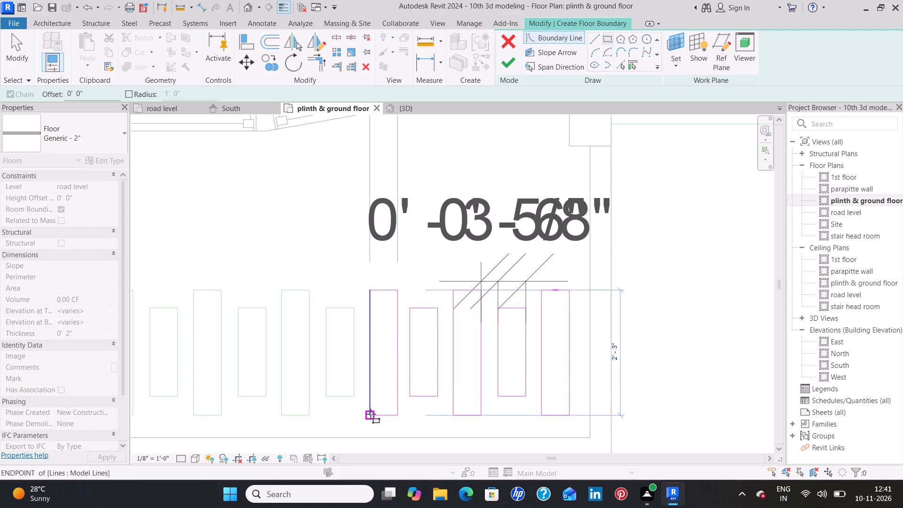
click(353, 308)
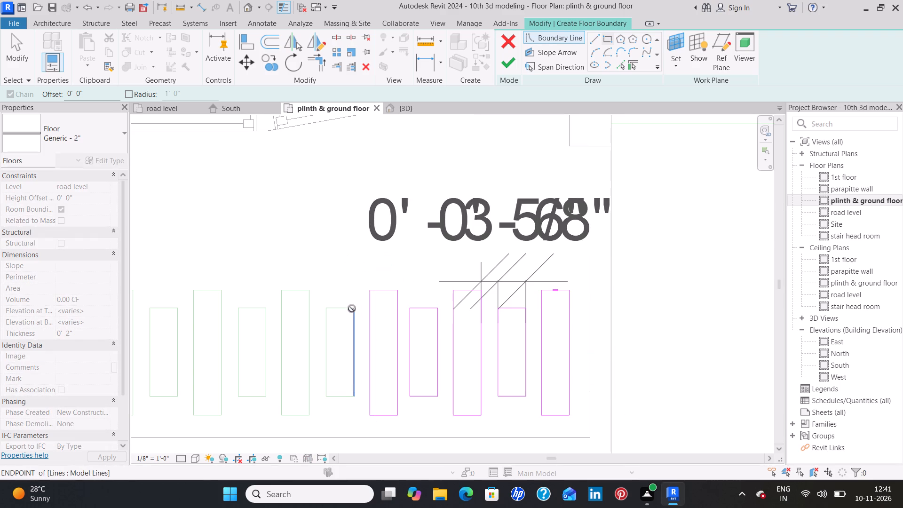
click(327, 394)
Trace rectangular floor boundaries over the next four untraced strips, alternating tall and short, continuing away from the sitout.
middle_drag(293, 355, 480, 329)
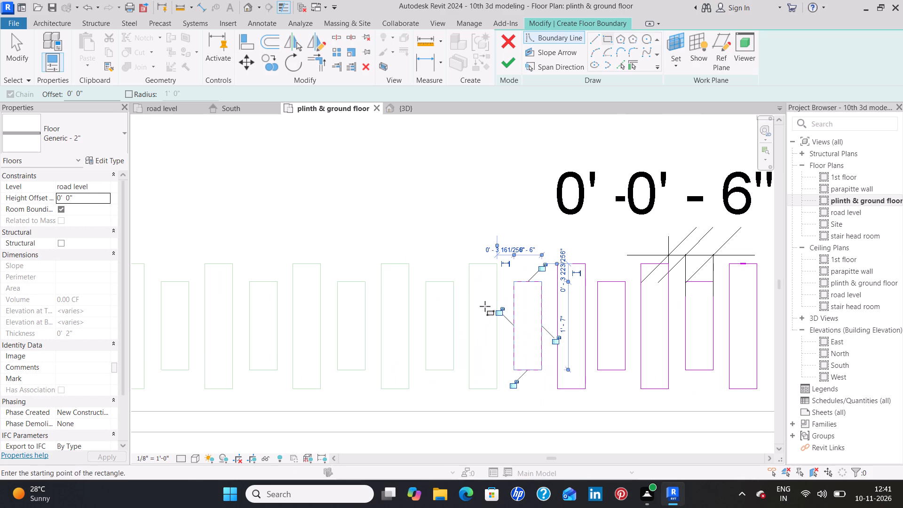
drag(495, 264, 494, 268)
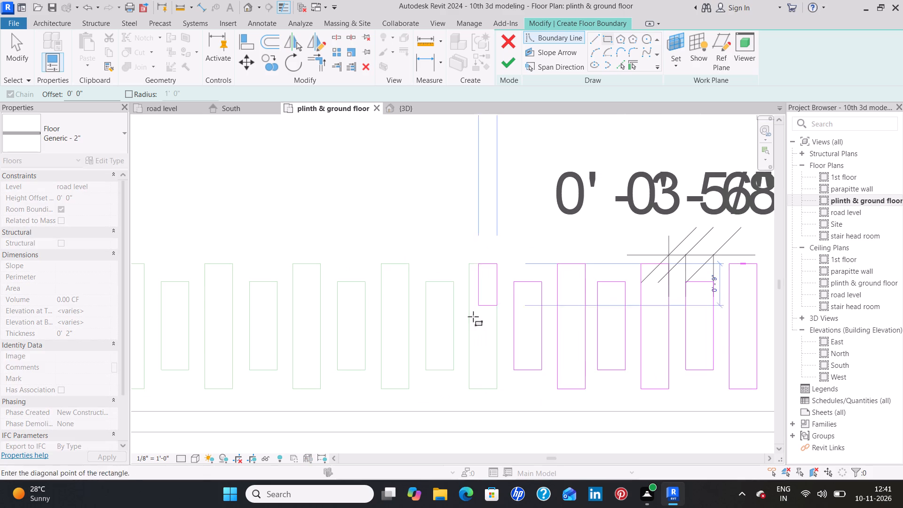
click(467, 389)
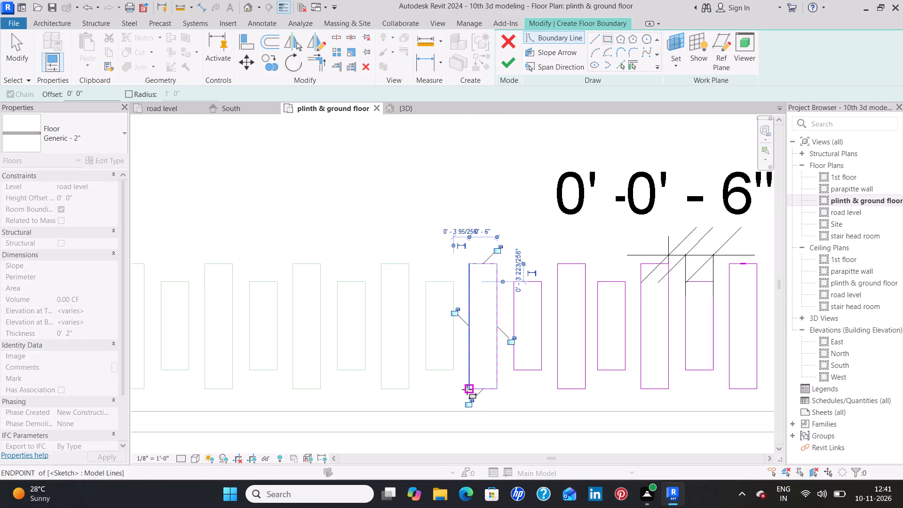
drag(454, 282, 438, 310)
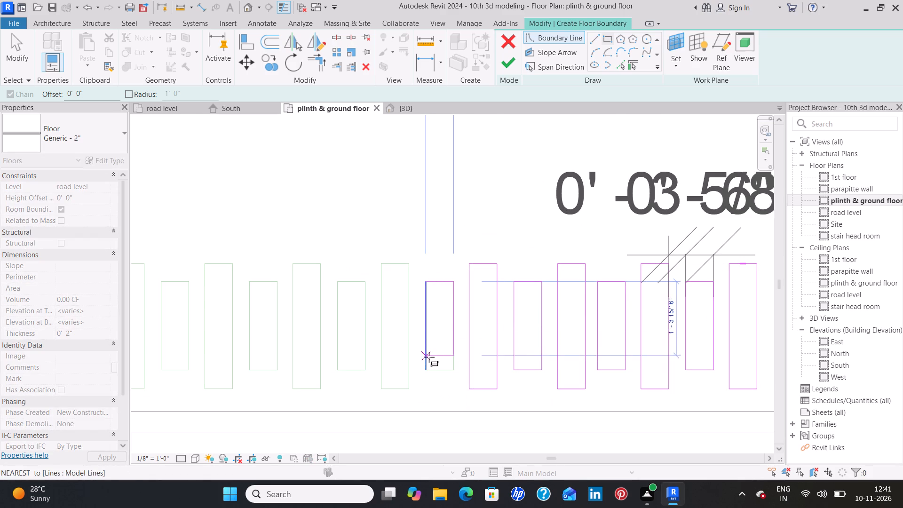
click(429, 370)
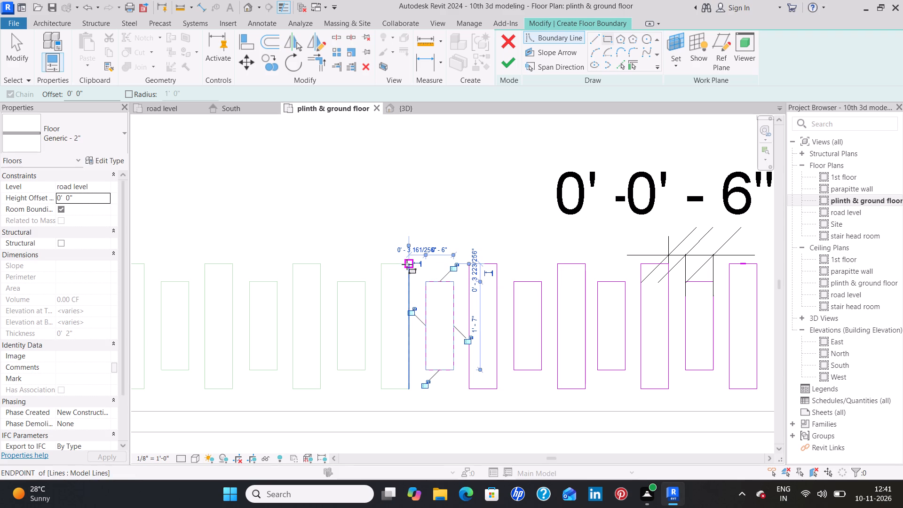
click(407, 264)
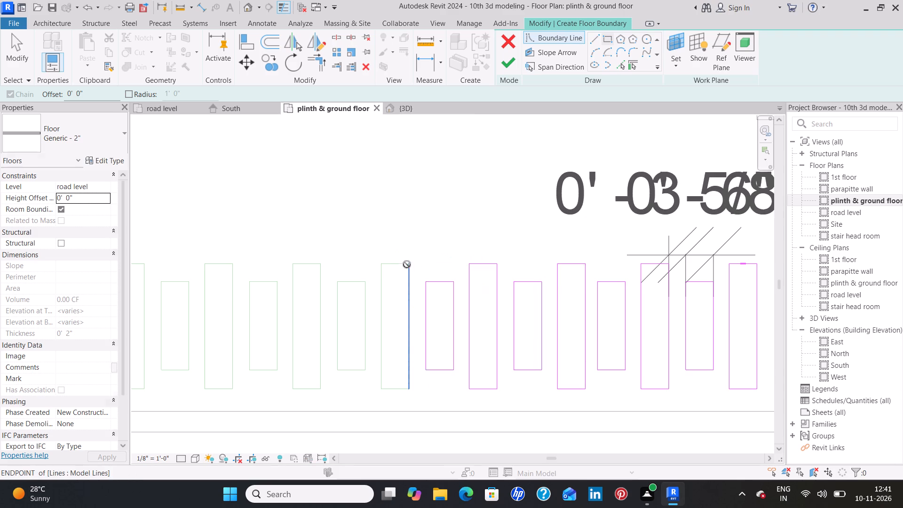
click(381, 386)
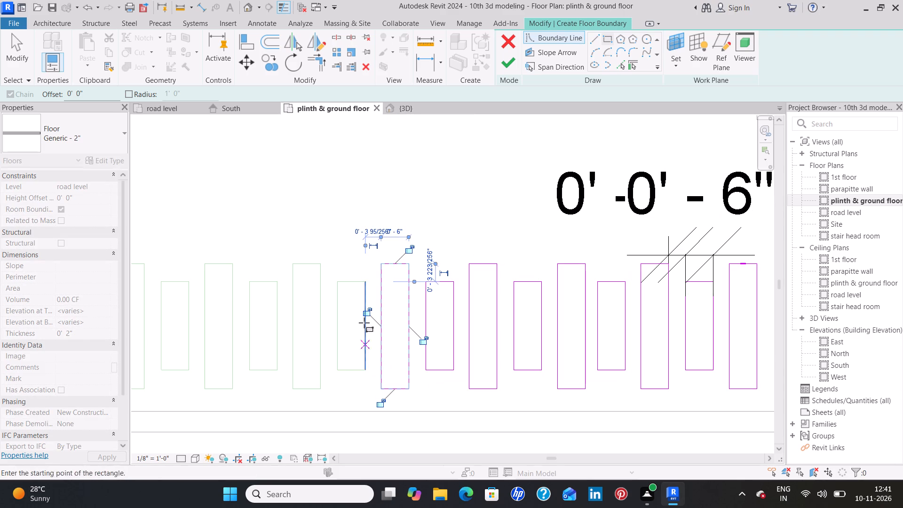
click(364, 283)
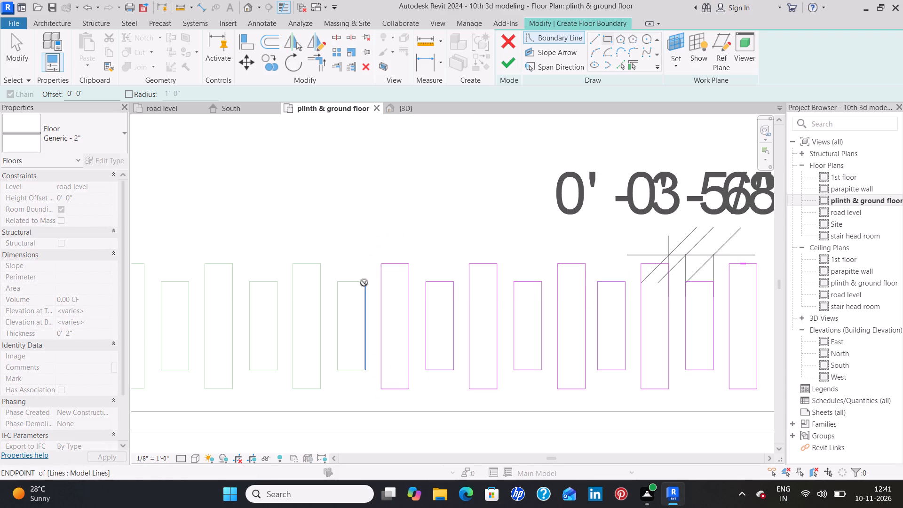
click(336, 369)
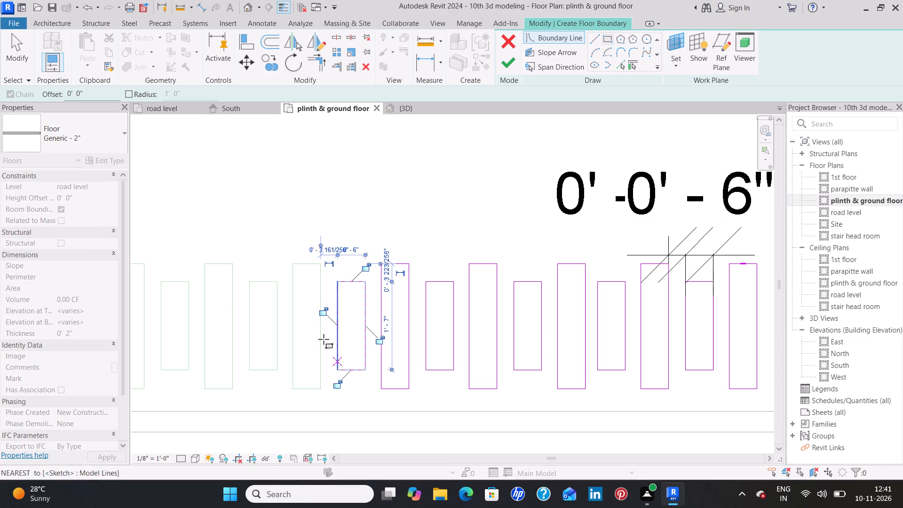
Trace rectangular floor boundaries over another four strips in the same row, tall, short, tall and short.
middle_drag(291, 290, 444, 278)
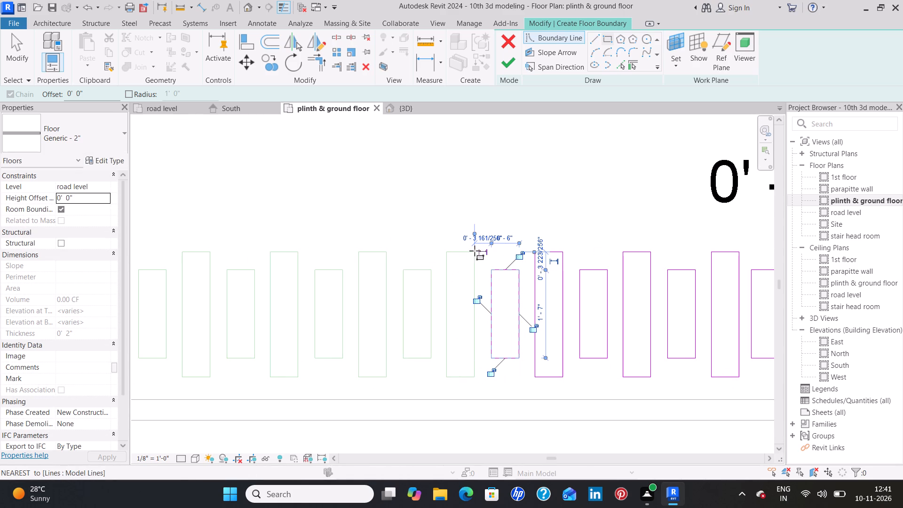
click(472, 252)
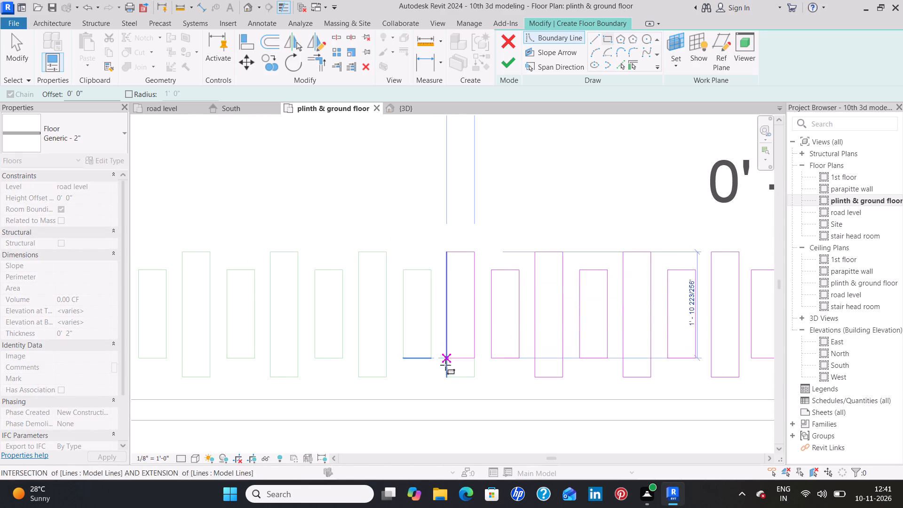
click(446, 376)
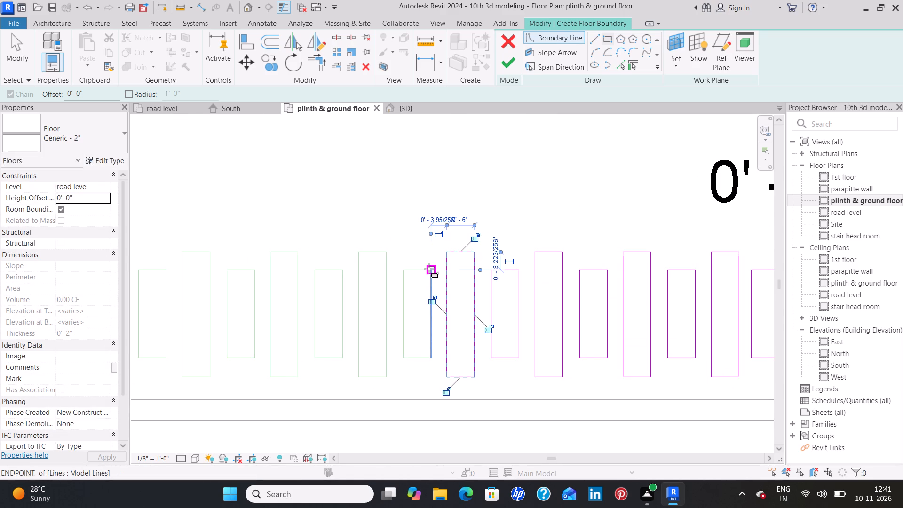
click(429, 269)
click(408, 359)
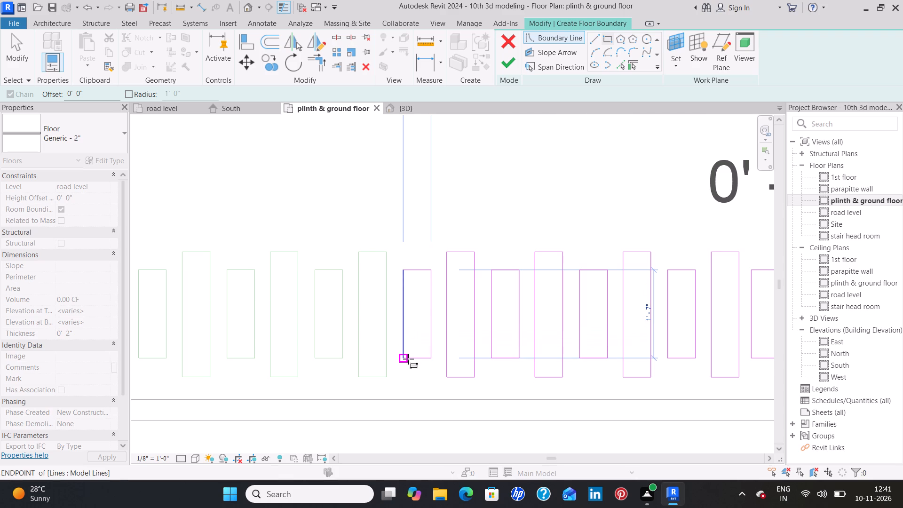
middle_drag(386, 331, 463, 323)
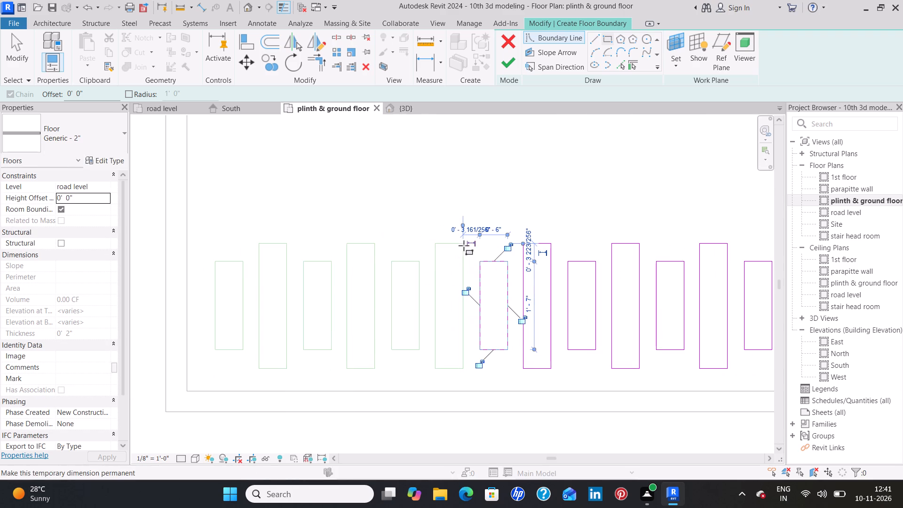
click(463, 240)
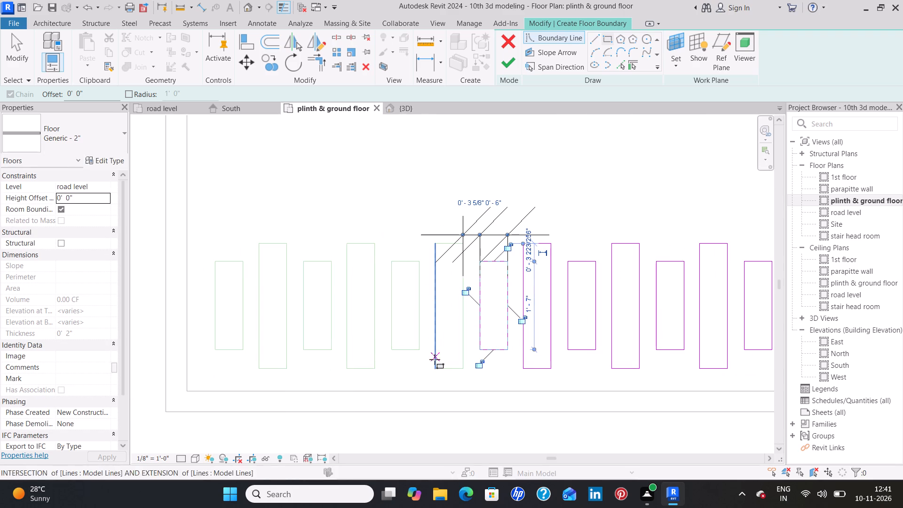
click(436, 368)
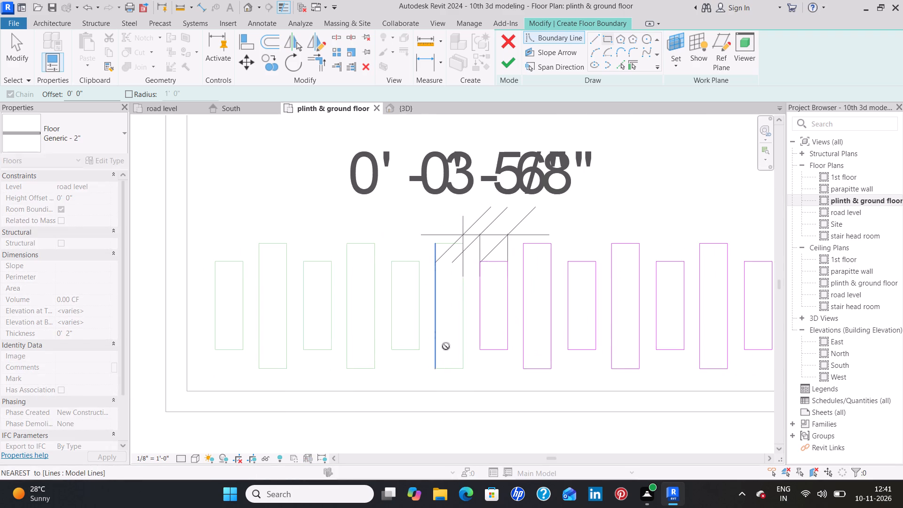
click(461, 244)
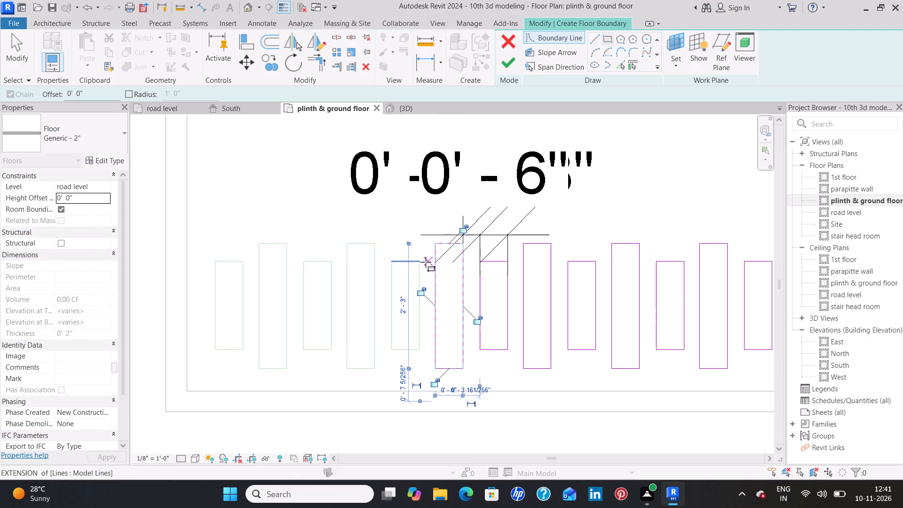
click(419, 263)
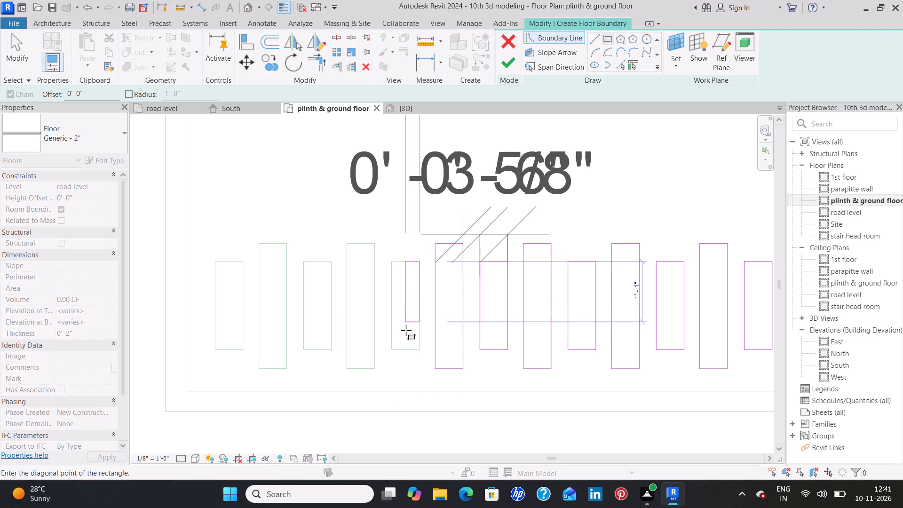
click(392, 350)
Trace rectangular floor boundaries over the last four strips, tall, short, tall and short, up to the row's far end.
middle_drag(368, 305, 371, 305)
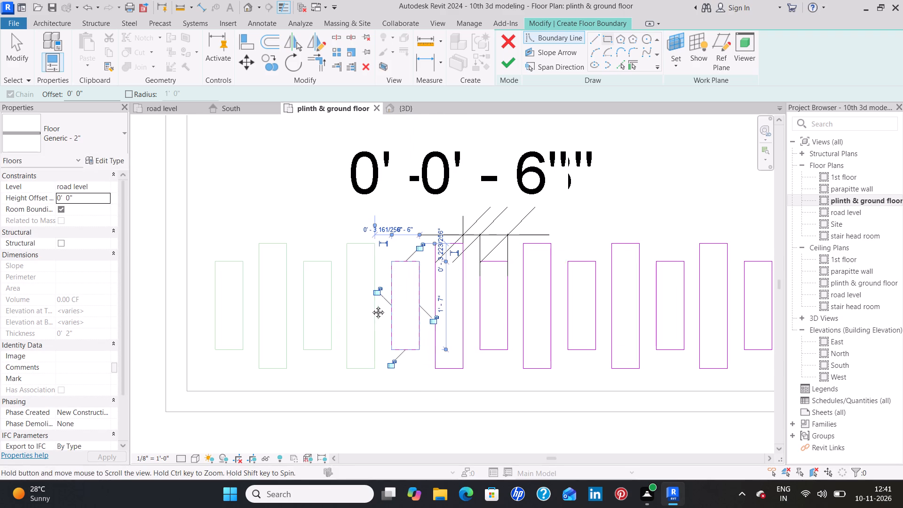
middle_drag(371, 305, 432, 302)
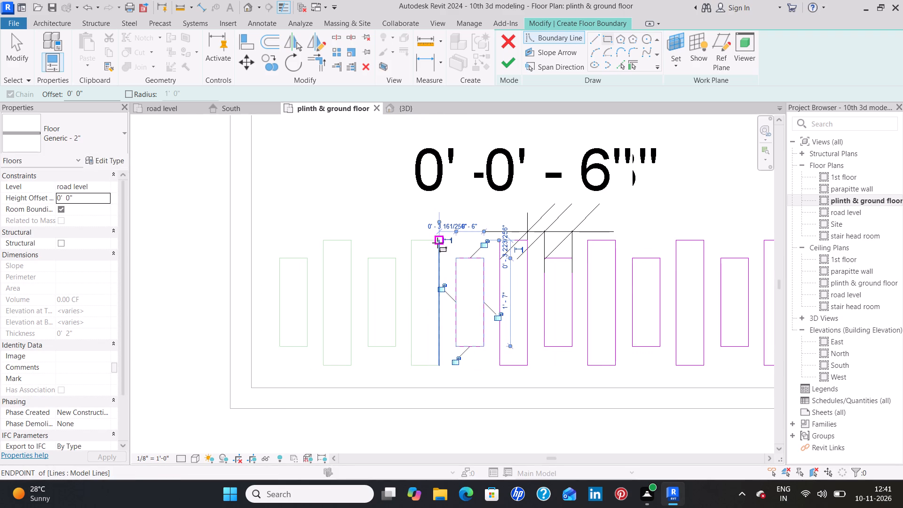
click(438, 242)
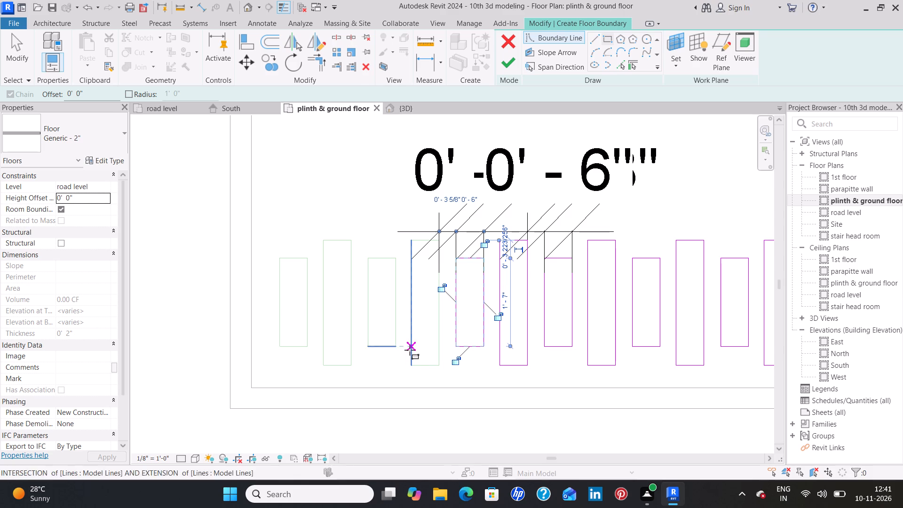
click(410, 361)
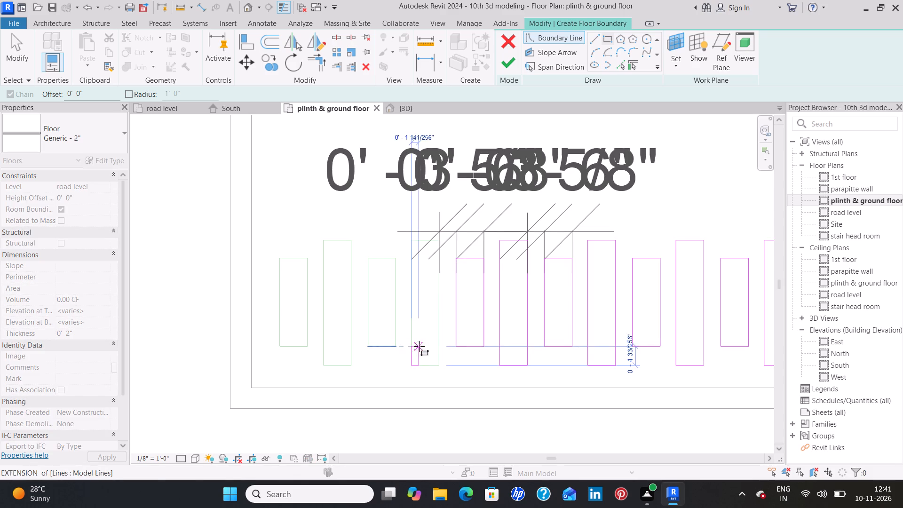
click(438, 240)
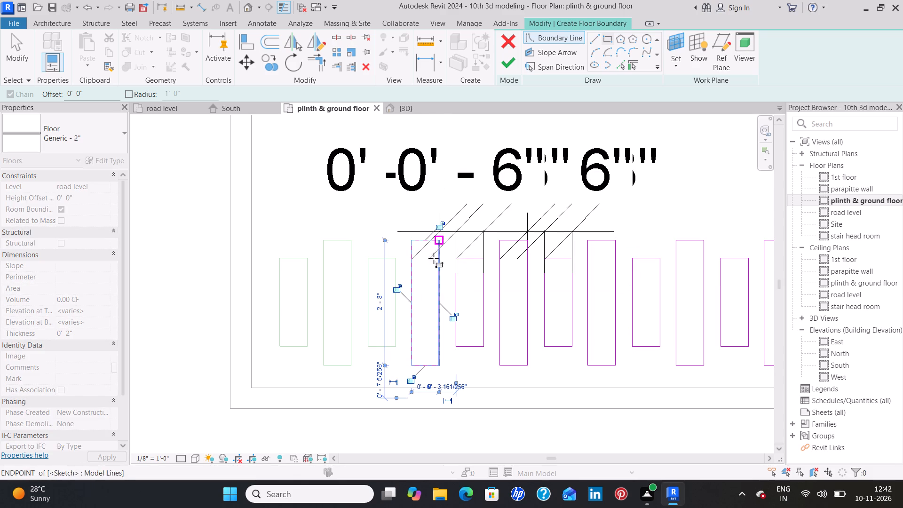
click(393, 260)
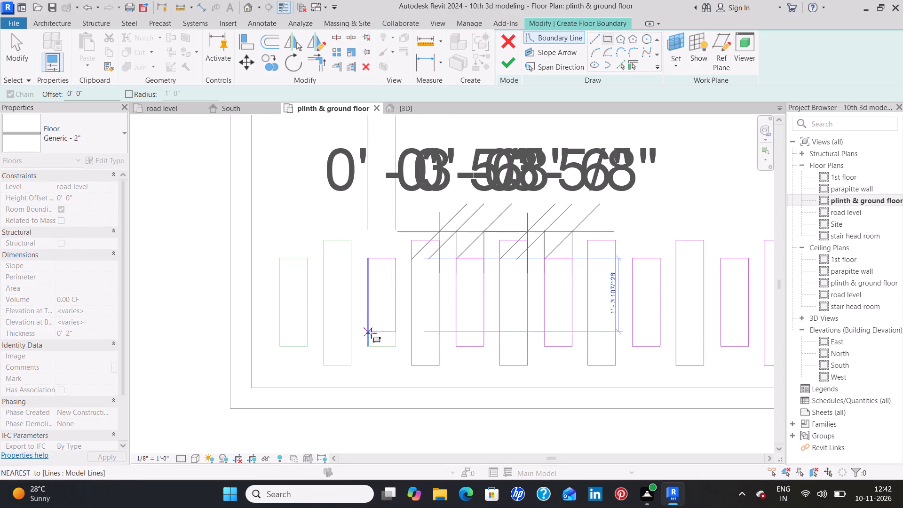
click(371, 347)
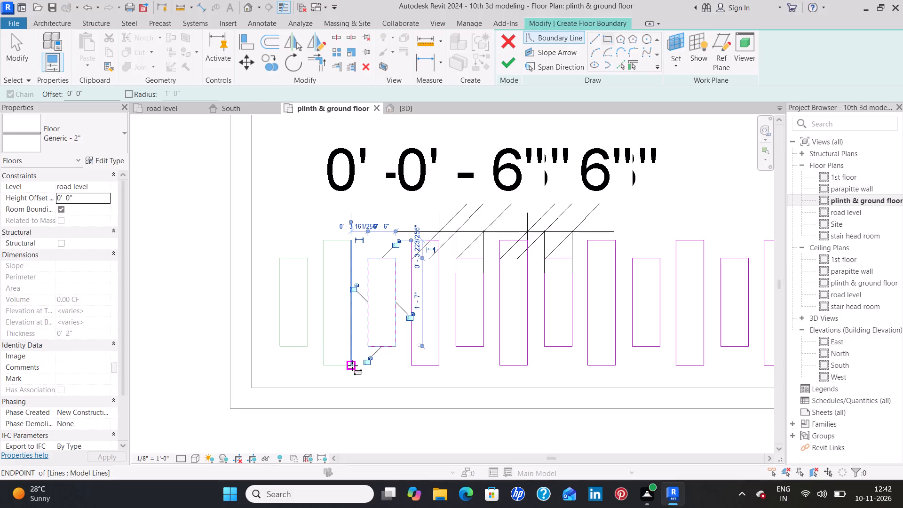
click(351, 365)
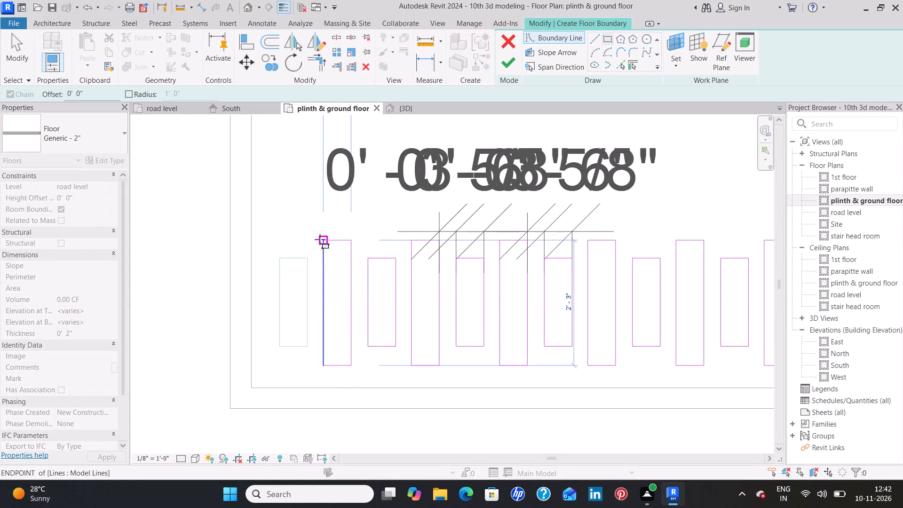
click(320, 239)
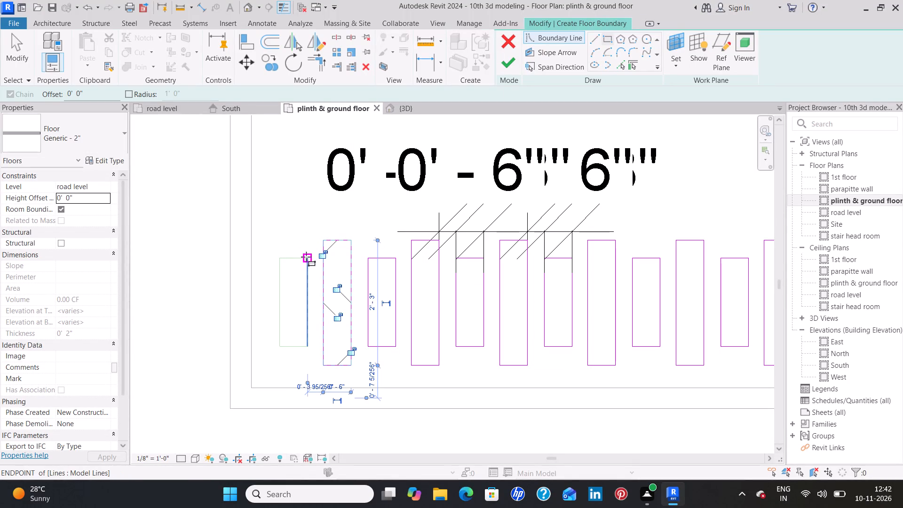
click(307, 258)
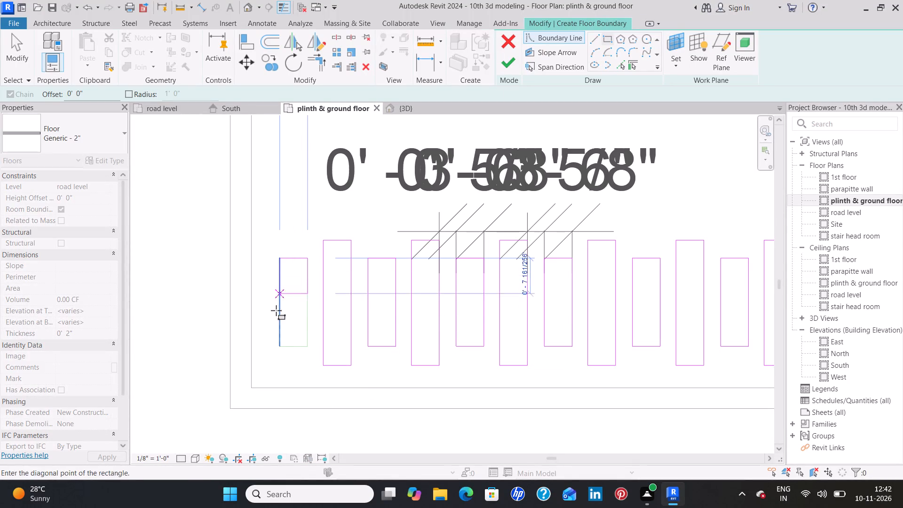
click(277, 345)
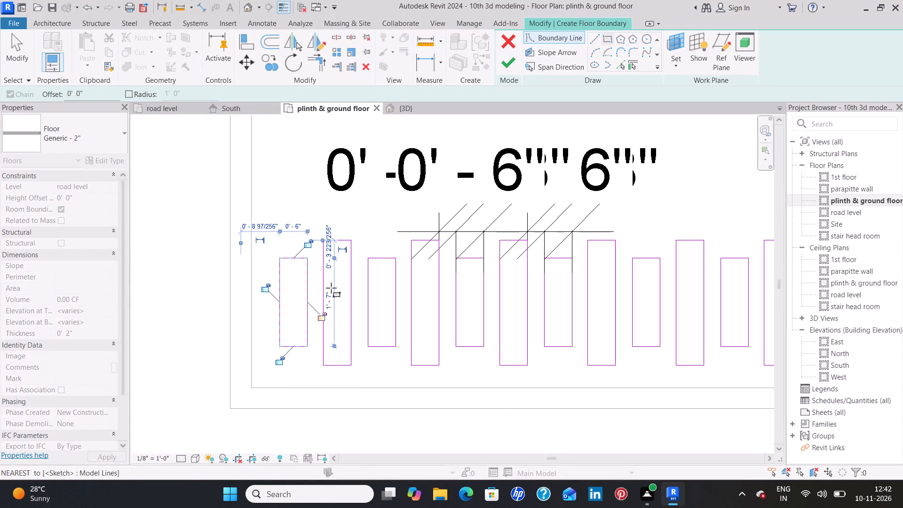
Trace an elliptical floor boundary over the model-line ellipse in the other front area, with radii of 1' 0" horizontally and 0' 6" vertically.
scroll(631, 206, down, 3)
middle_drag(662, 197, 658, 199)
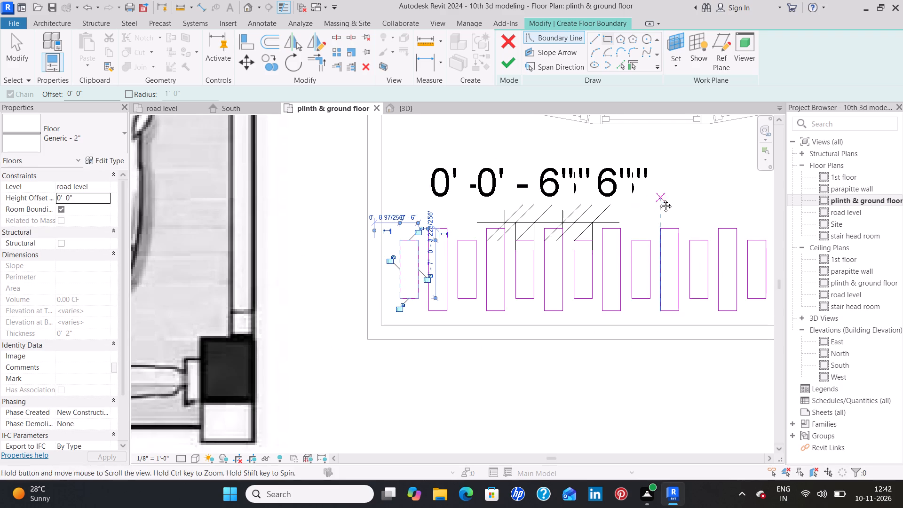
middle_drag(658, 199, 439, 261)
scroll(364, 271, down, 1)
scroll(423, 259, down, 3)
middle_drag(609, 278, 321, 317)
middle_drag(634, 258, 490, 301)
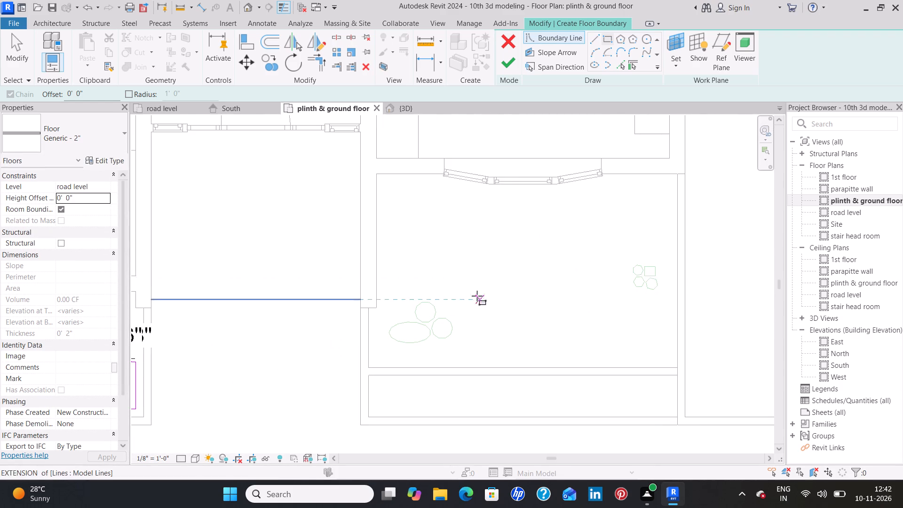
click(595, 64)
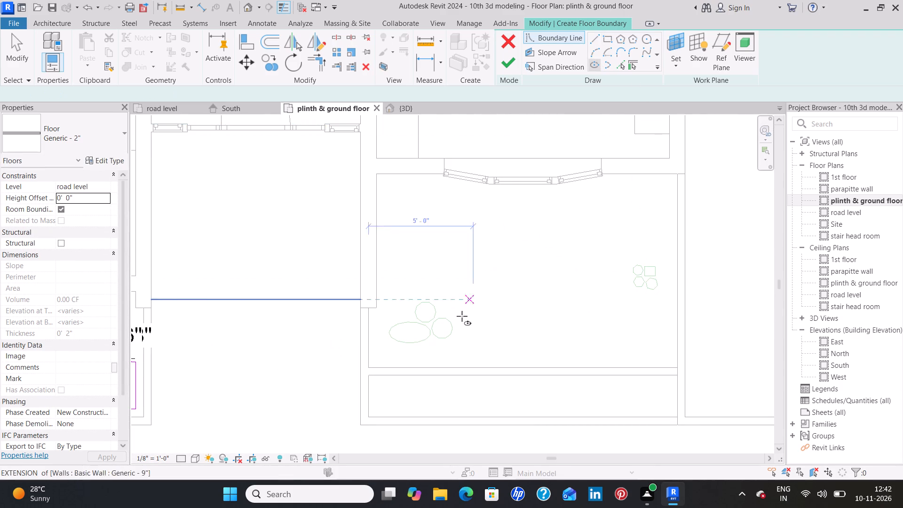
click(411, 333)
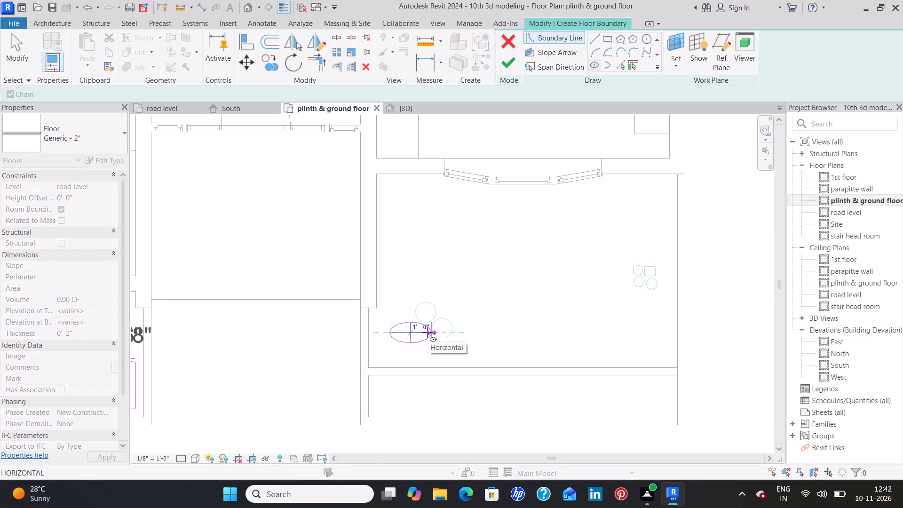
click(428, 332)
click(408, 322)
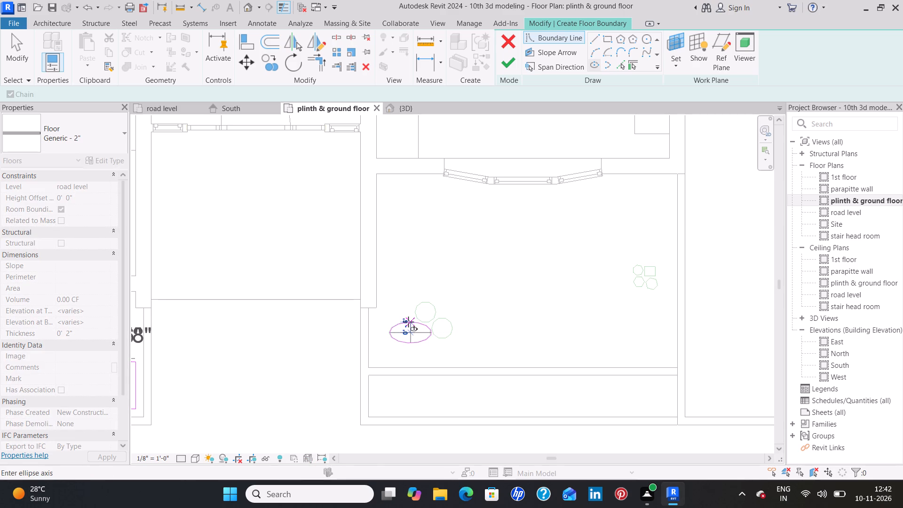
Trace circular floor boundaries with 0' 6" radius over the two model-line circles beside the ellipse.
click(646, 40)
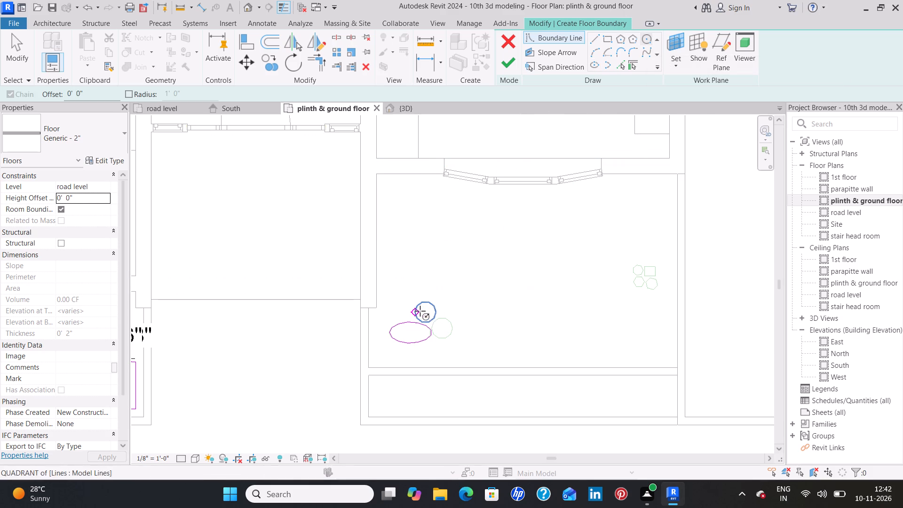
click(425, 312)
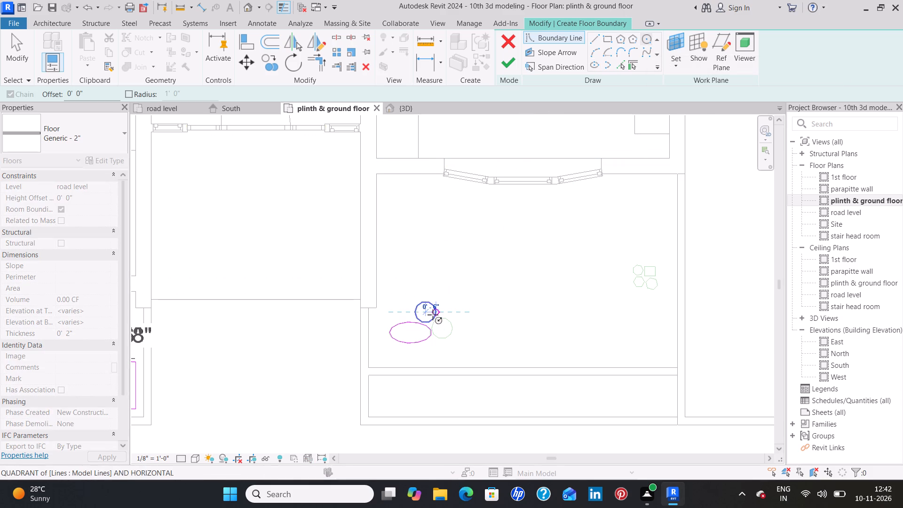
click(433, 315)
click(441, 328)
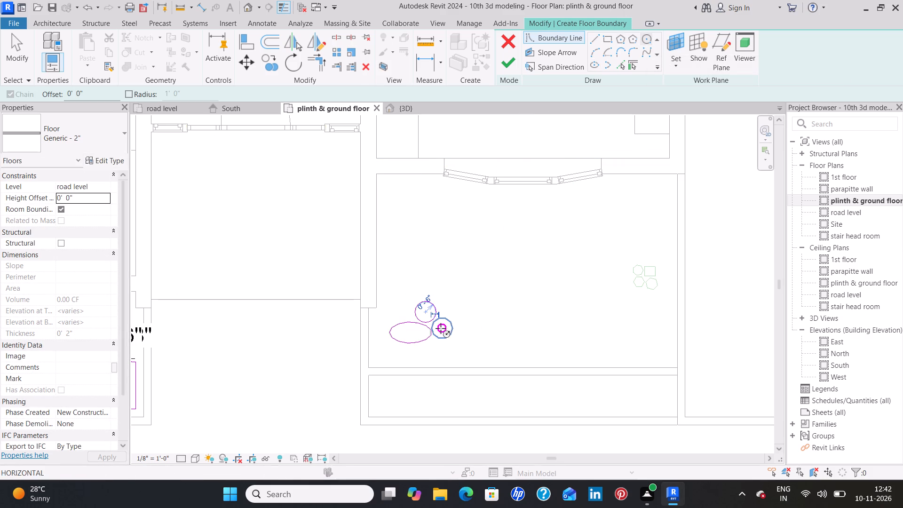
click(451, 328)
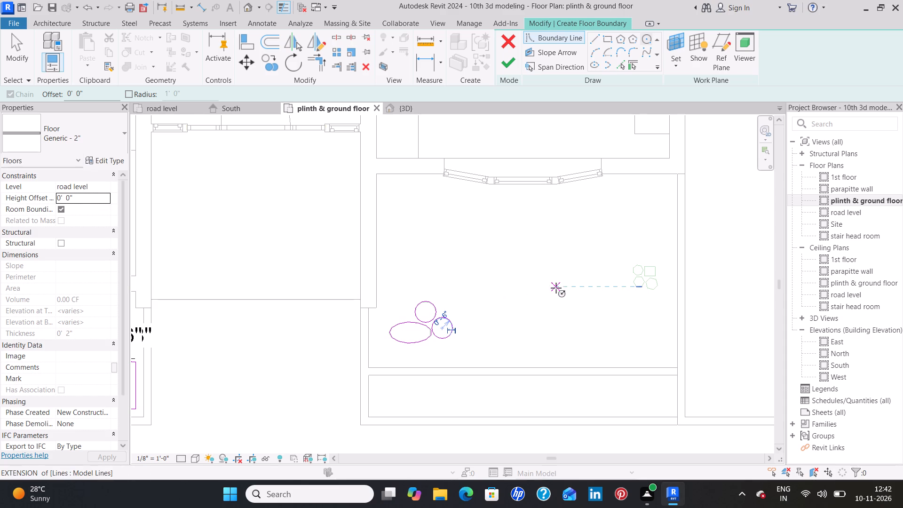
Trace a circular floor boundary with 0' 3" radius over the circle in the small four-shape cluster farther along the same front area.
middle_drag(556, 288, 367, 325)
scroll(448, 325, up, 3)
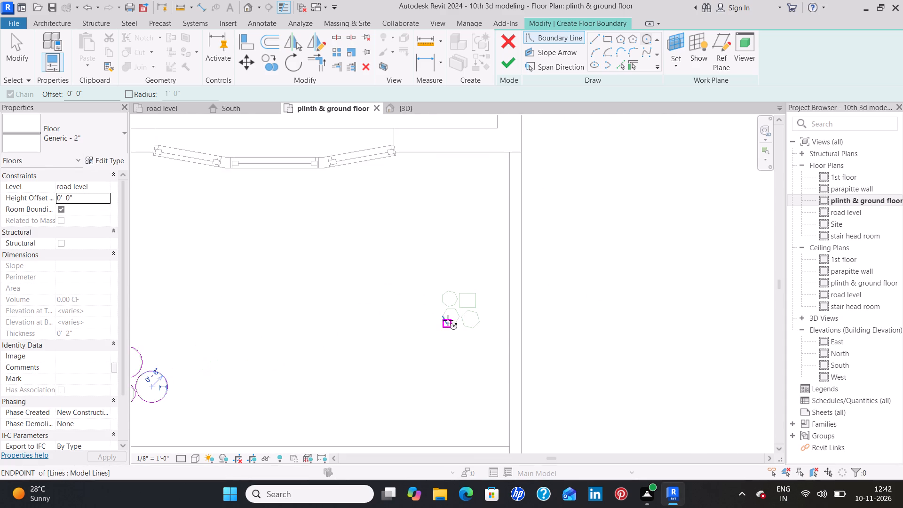
scroll(448, 319, up, 7)
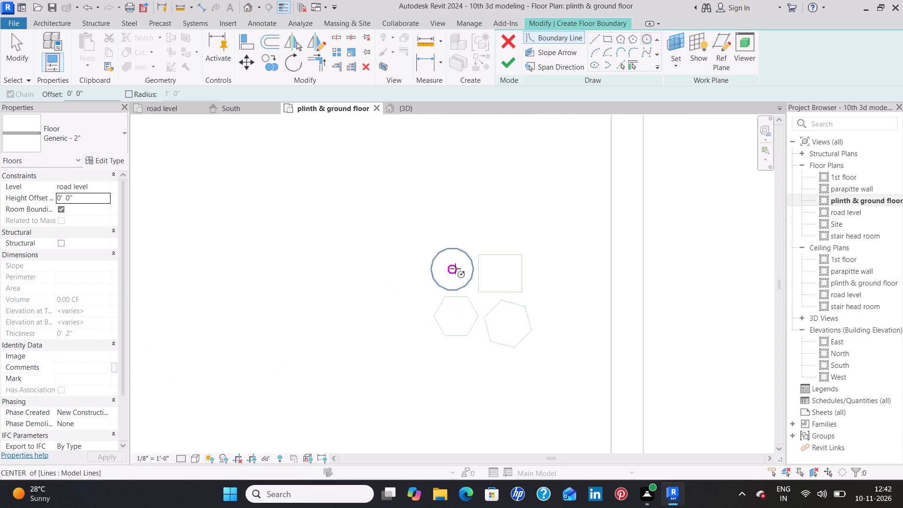
click(454, 269)
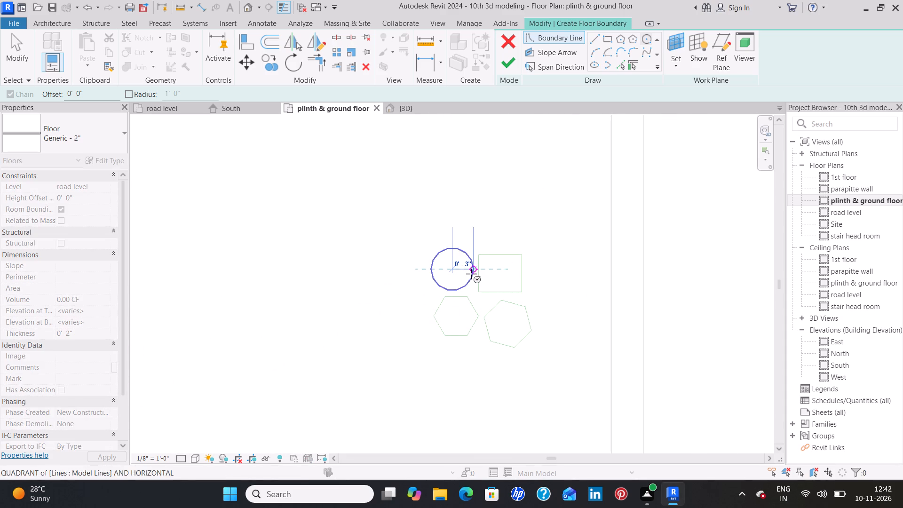
click(471, 274)
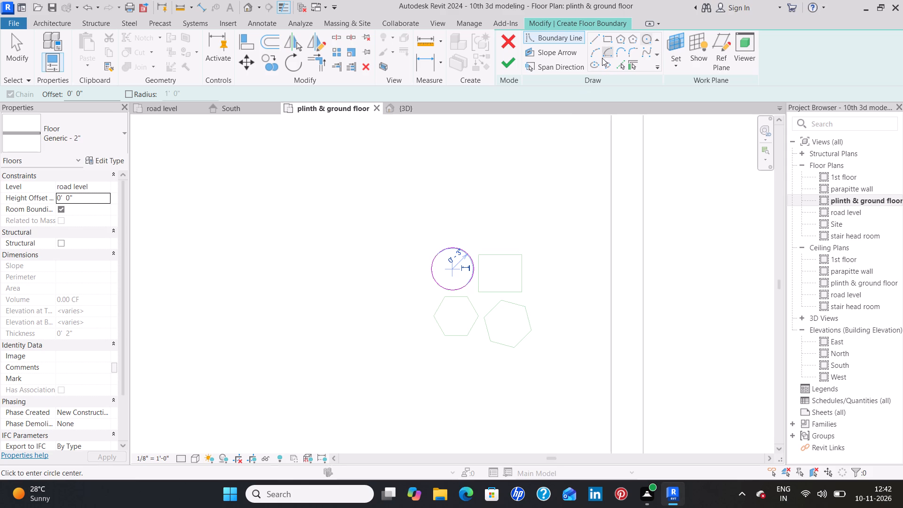
Sketch six-sided floor boundaries over the cluster's two hexagons: the tilted one circumscribed, the level one inscribed, each about 0' 3" in radius.
click(633, 40)
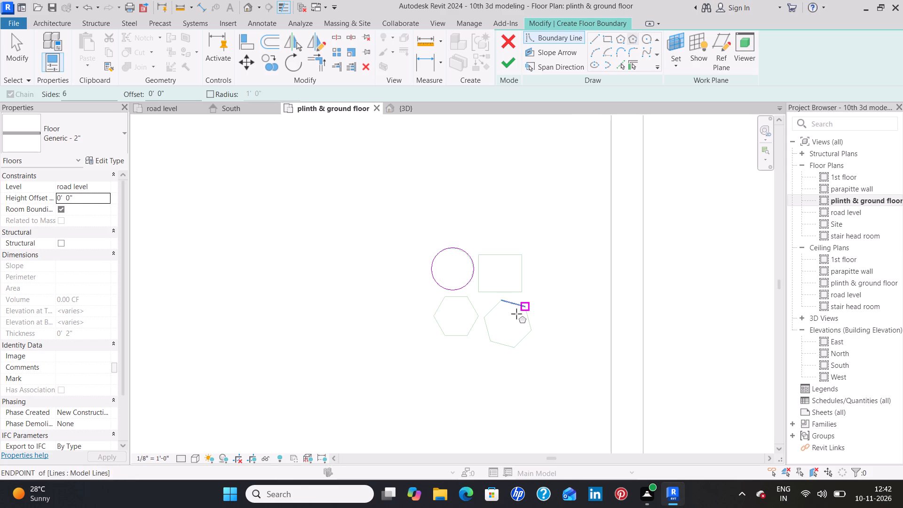
click(507, 321)
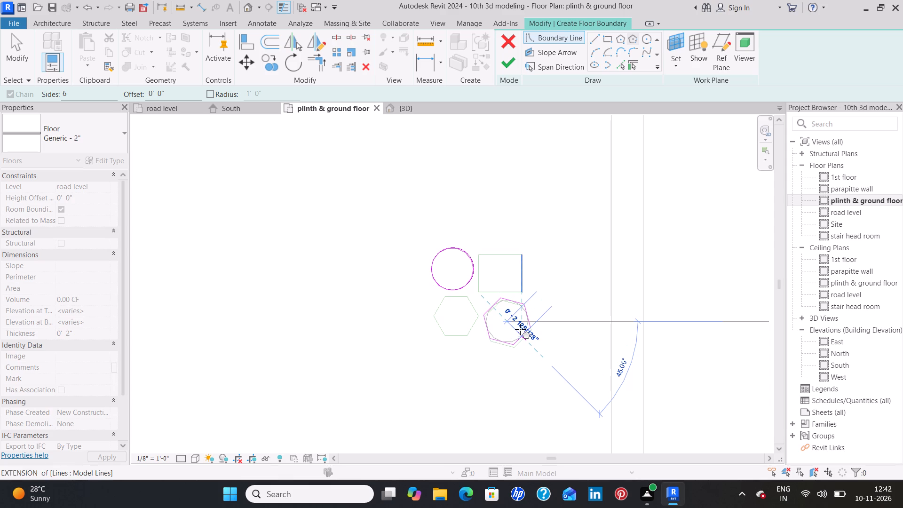
click(523, 329)
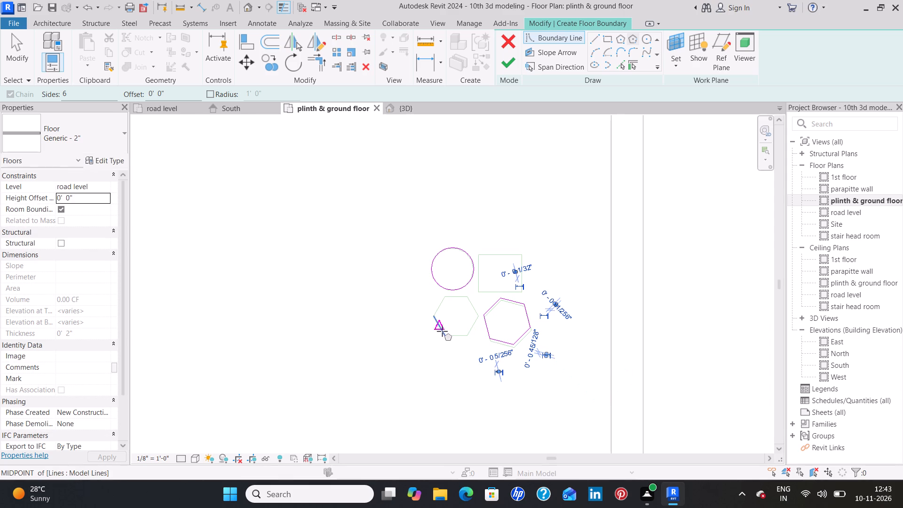
click(622, 43)
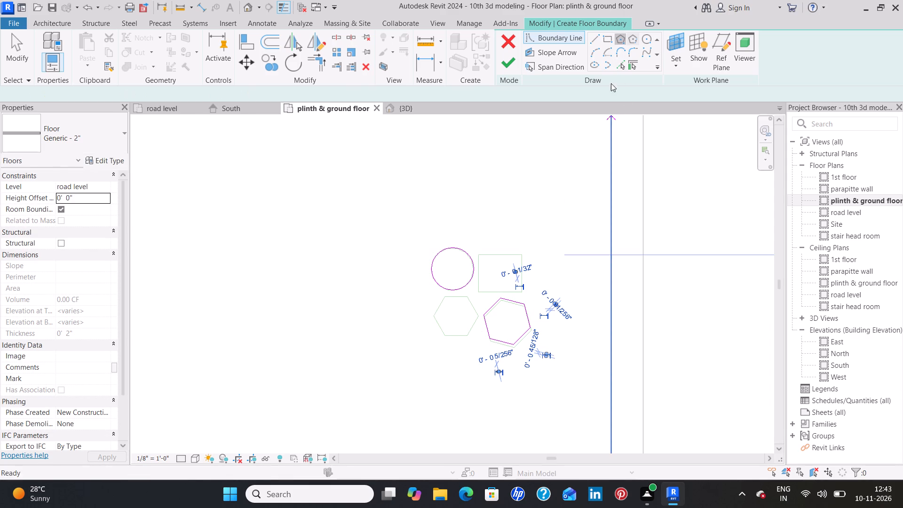
click(458, 315)
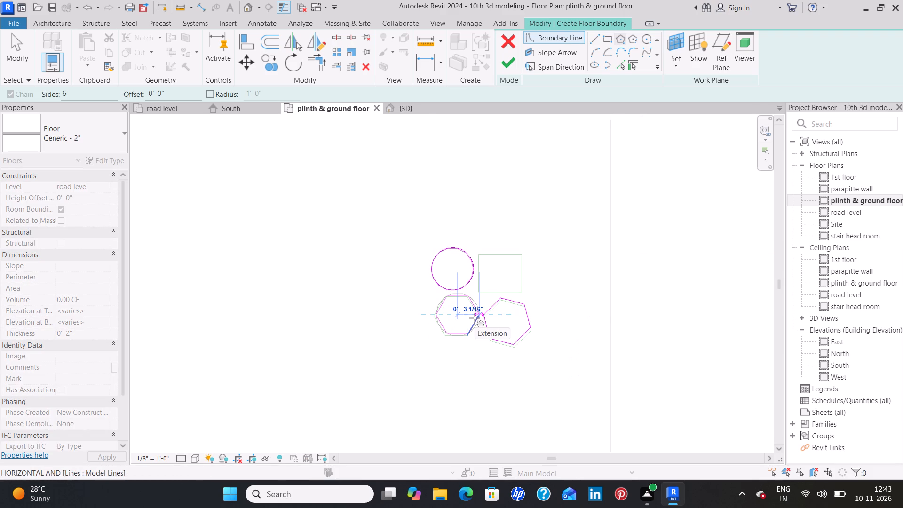
click(475, 318)
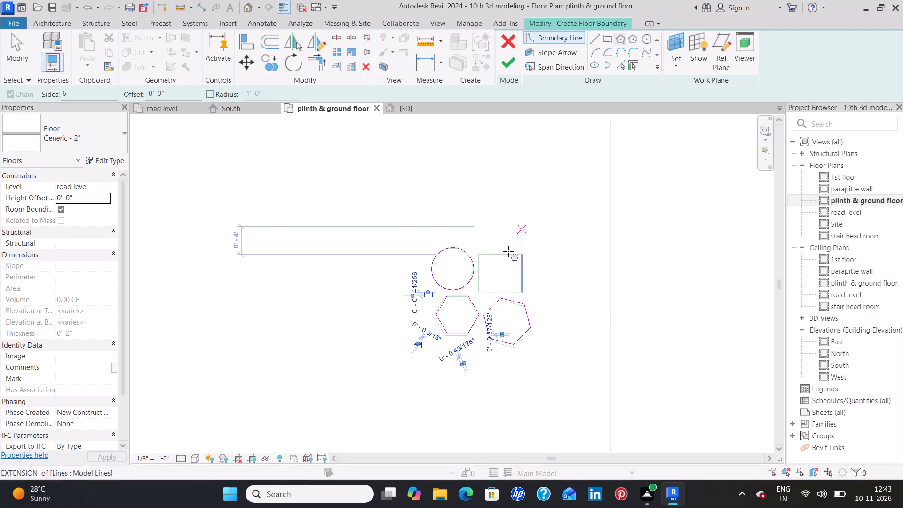
Trace a rectangular floor boundary over the model-line rectangle beside the small circle, corner to corner.
click(607, 35)
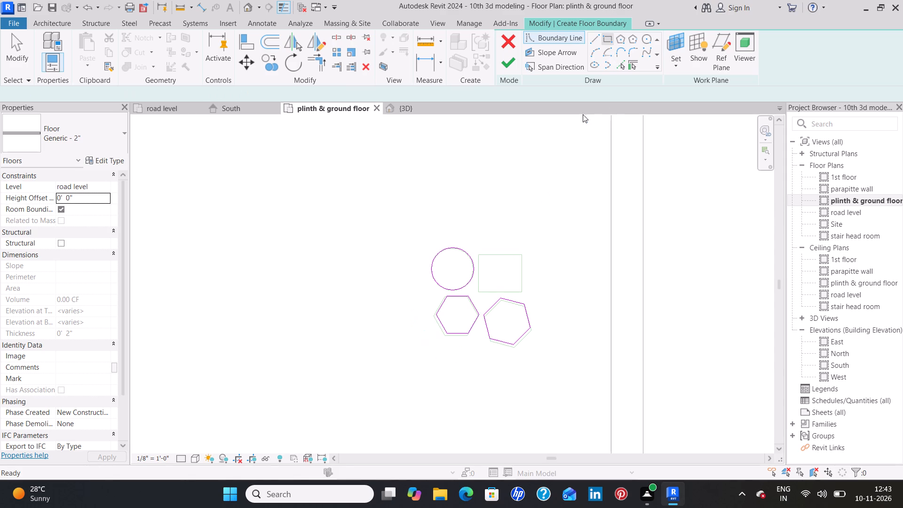
click(520, 258)
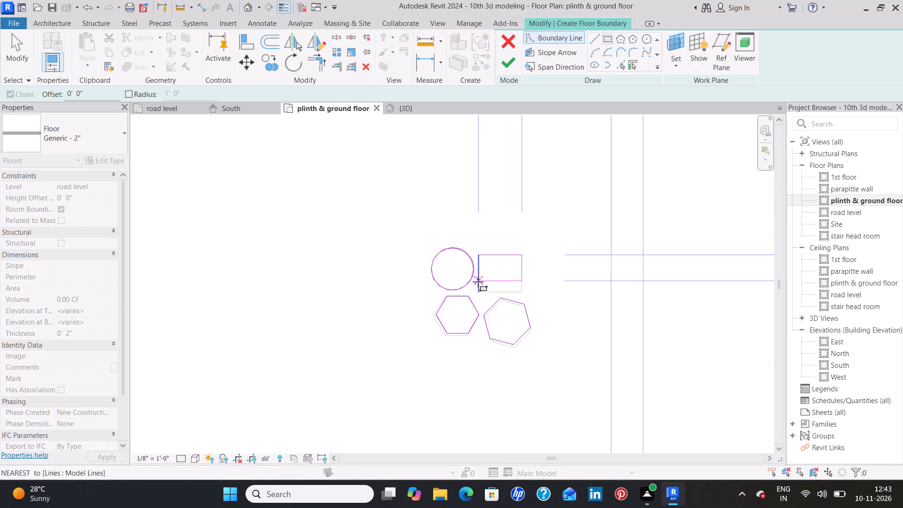
click(474, 290)
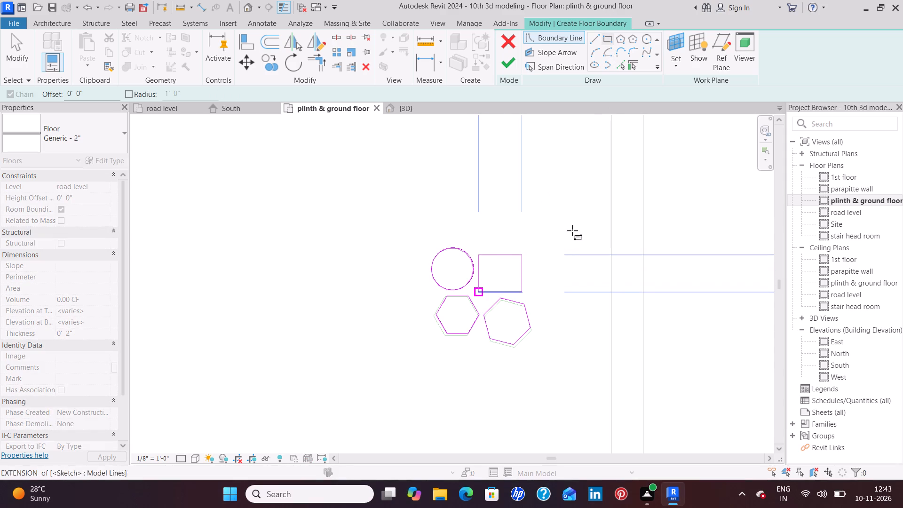
key(Escape)
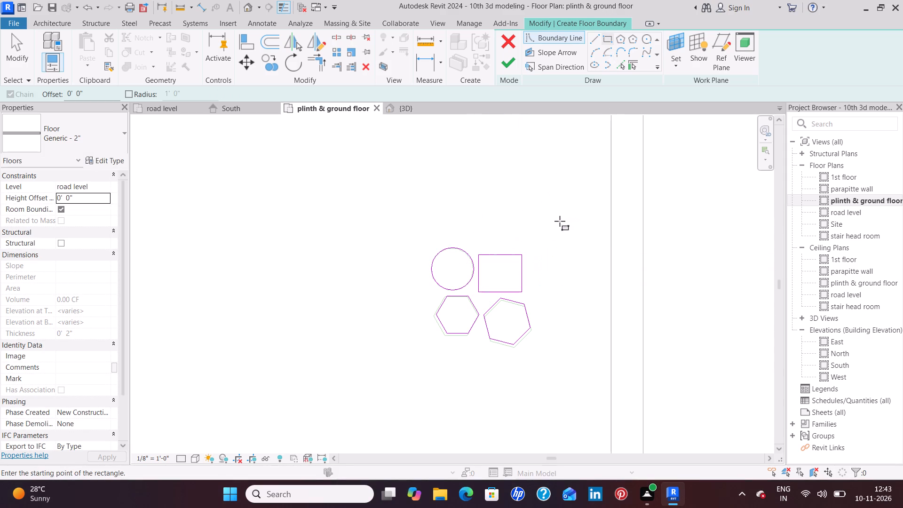
key(Escape)
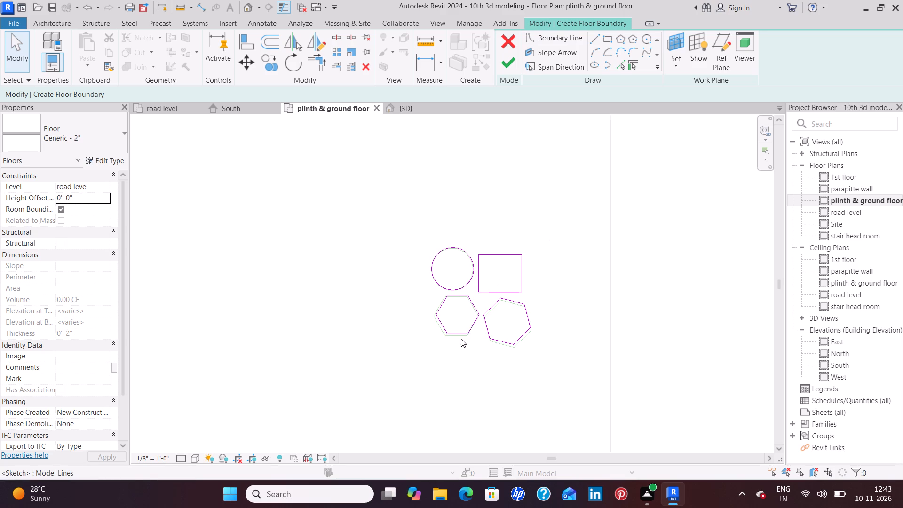
Select the tilted hexagon's six boundary lines and nudge them down onto the model-line hexagon beneath.
scroll(475, 324, up, 6)
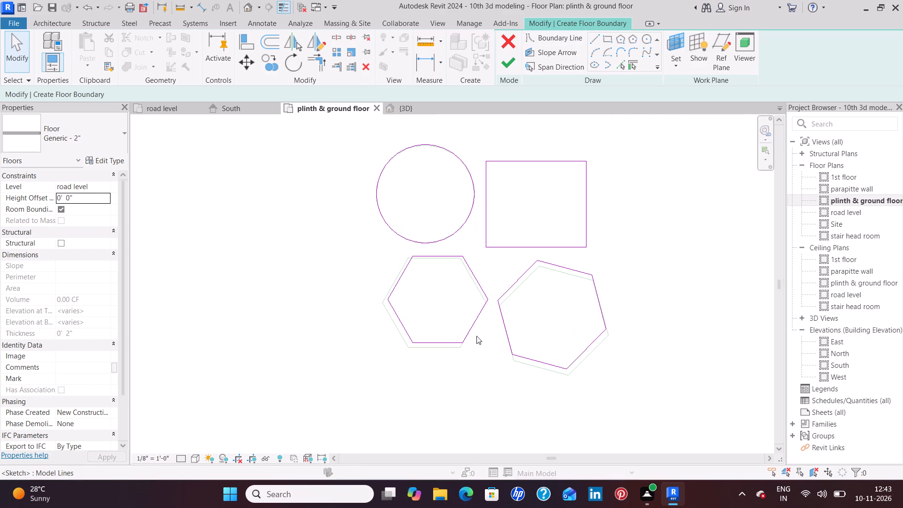
drag(626, 381, 528, 267)
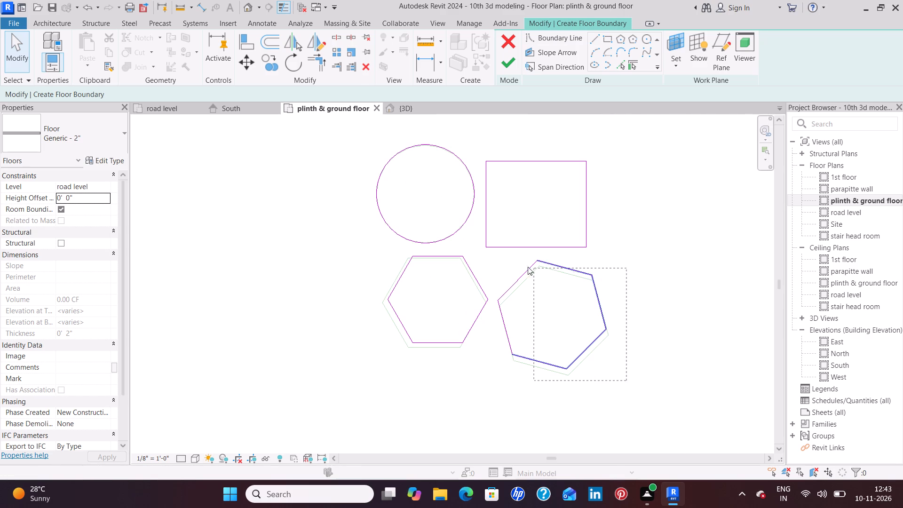
drag(528, 267, 497, 263)
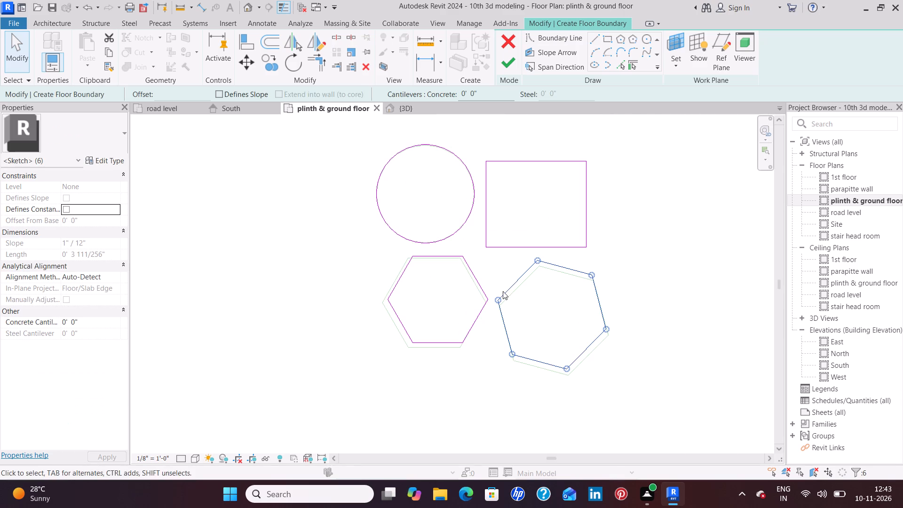
key(Down)
key(Down)
key(Down)
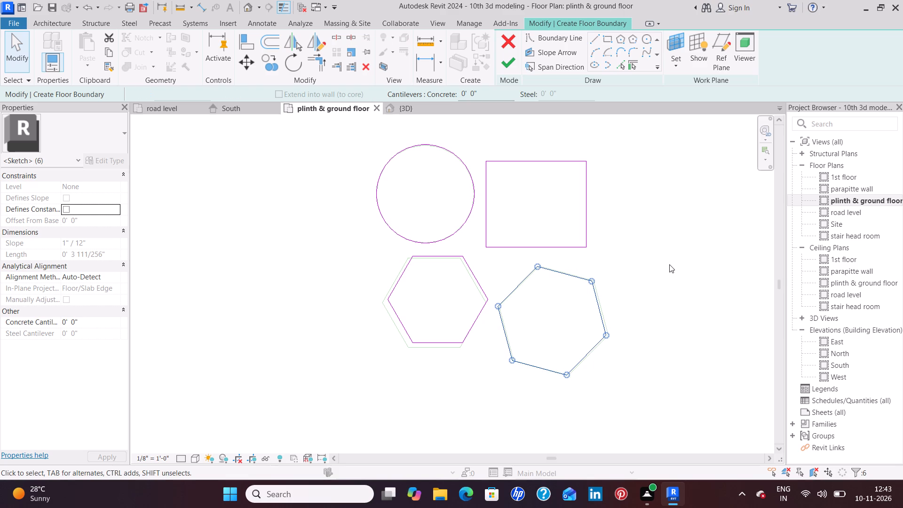
click(668, 273)
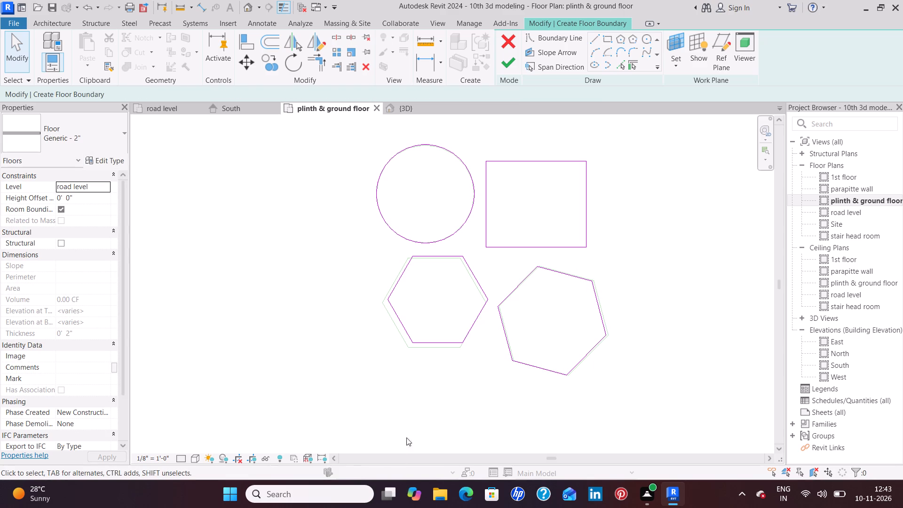
Select the level hexagon's six boundary lines and nudge them down and left onto its model-line outline.
drag(472, 366, 462, 270)
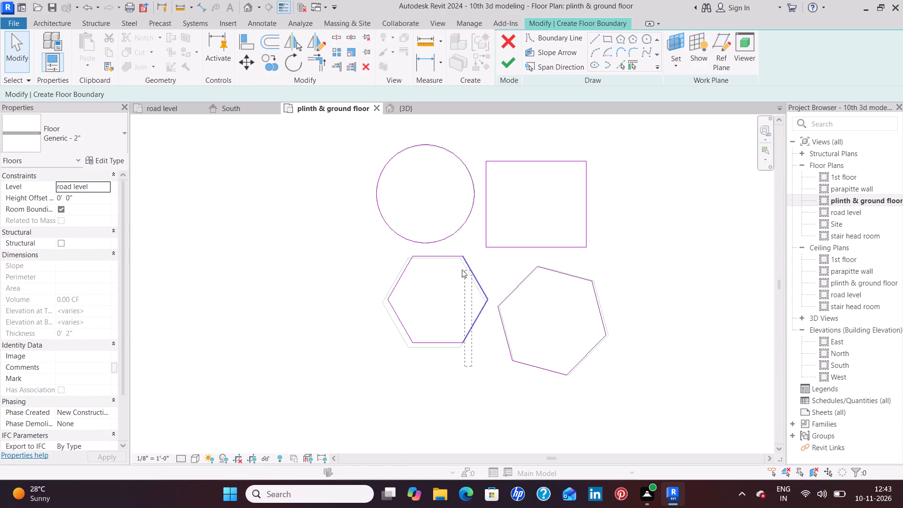
drag(462, 270, 372, 254)
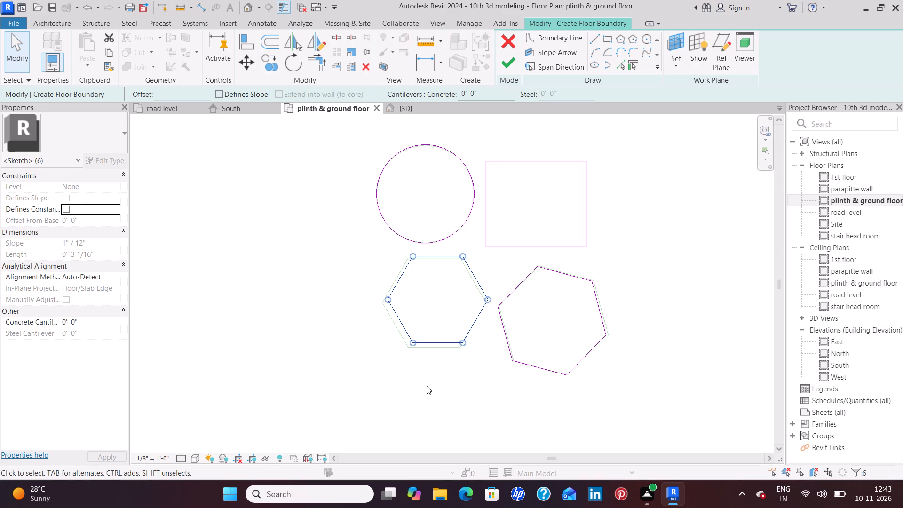
key(Down)
key(Down)
key(Left)
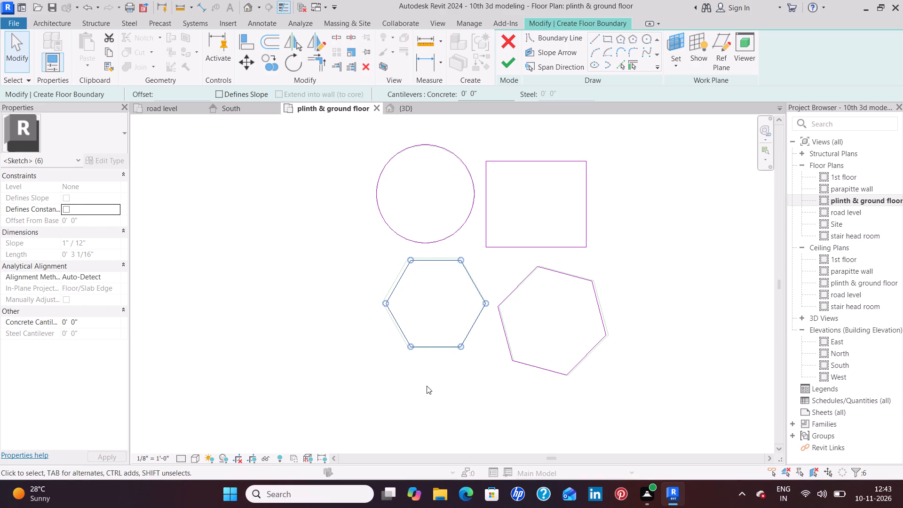
key(Left)
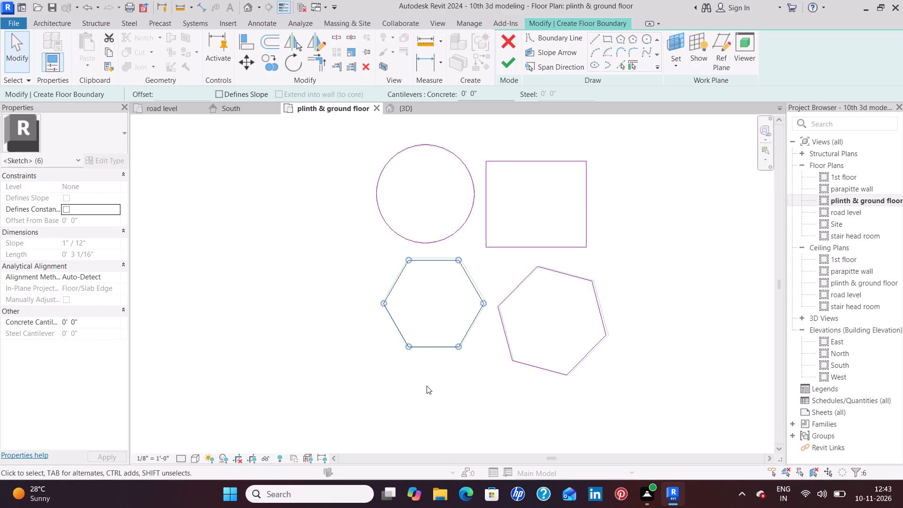
click(427, 386)
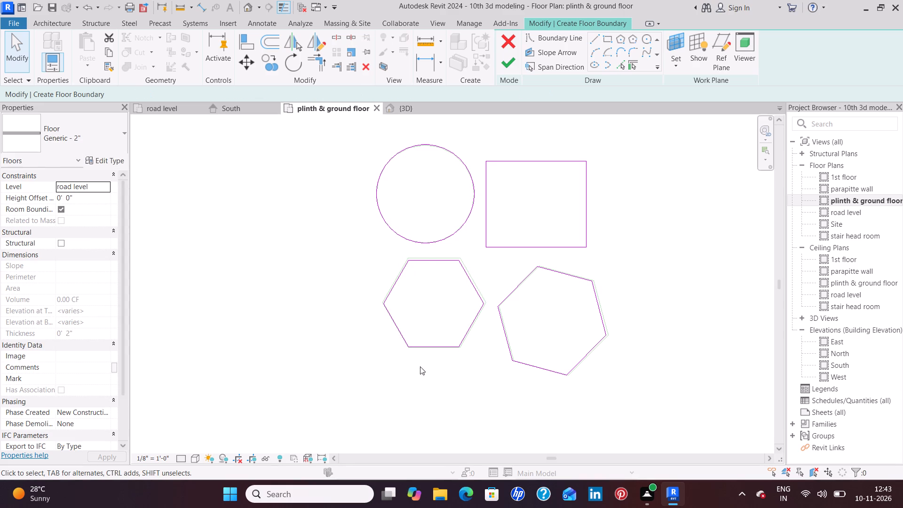
Finish the floor sketch as a Generic - 2" floor at road level and deselect it.
click(508, 65)
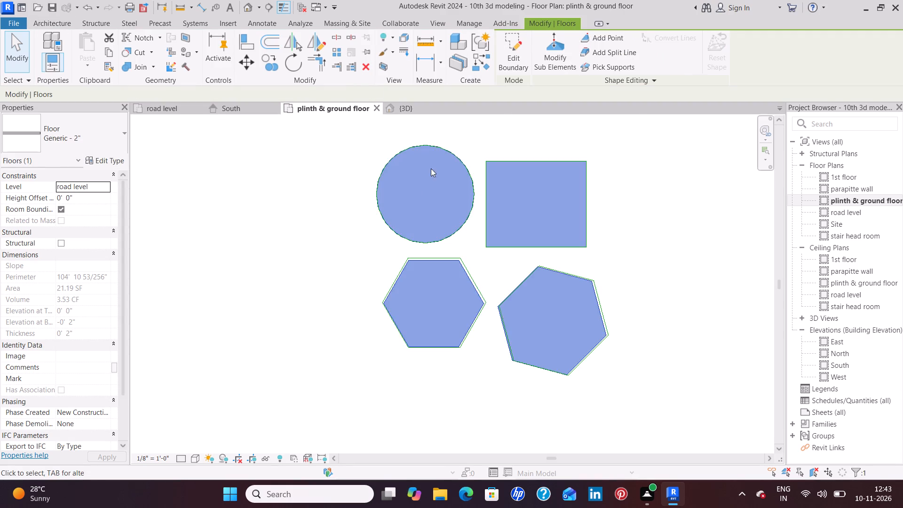
click(301, 255)
Examine the traced floor shapes across both front areas in the ground floor plan.
scroll(299, 245, down, 3)
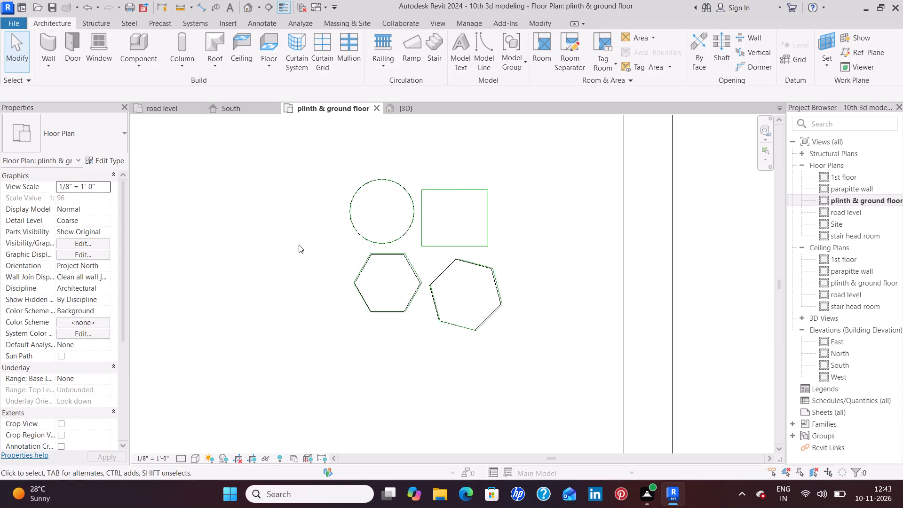
scroll(299, 245, down, 9)
middle_drag(269, 280, 390, 288)
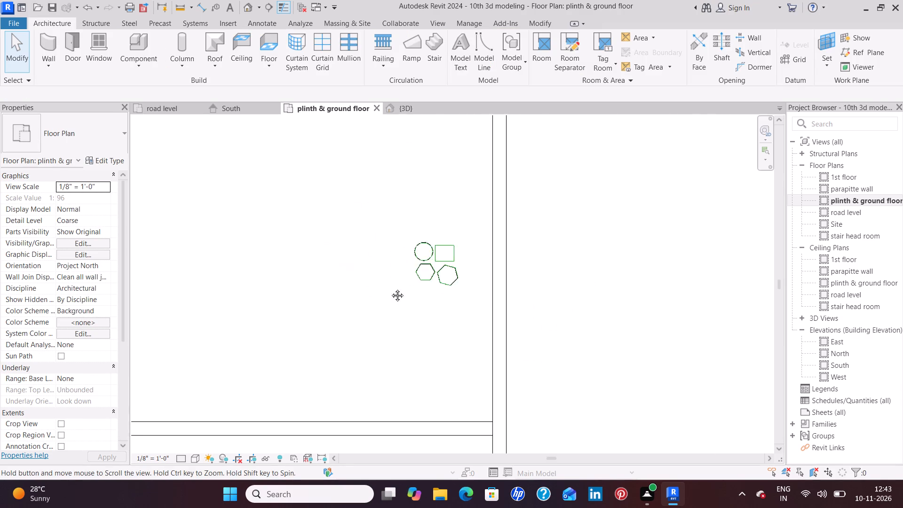
middle_drag(390, 288, 456, 287)
scroll(455, 287, down, 4)
scroll(339, 286, down, 4)
middle_drag(340, 294, 456, 288)
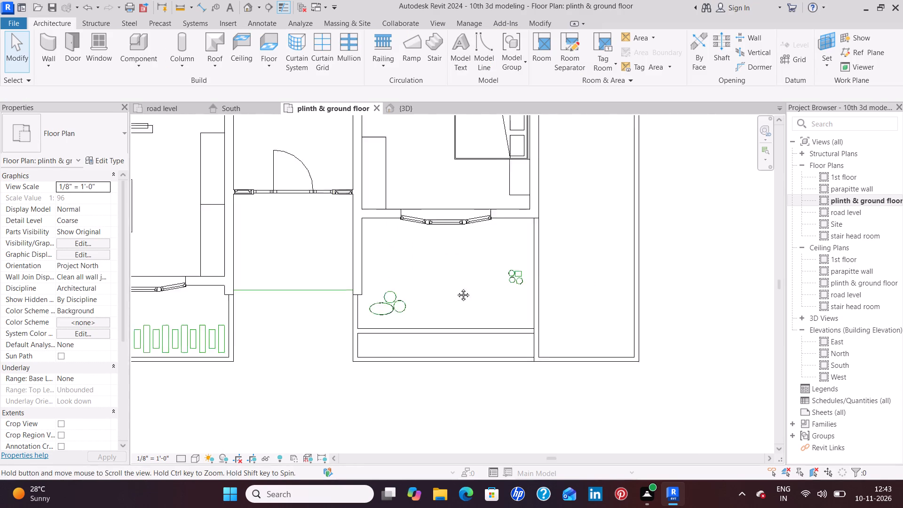
middle_drag(456, 288, 530, 276)
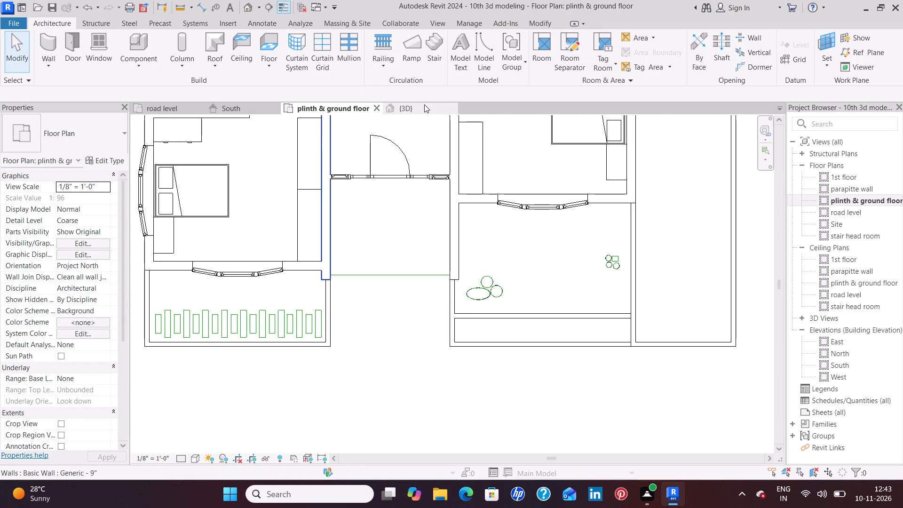
Examine the strip, ellipse, circle and hexagon floors in both front areas from the top in the 3D view.
click(413, 110)
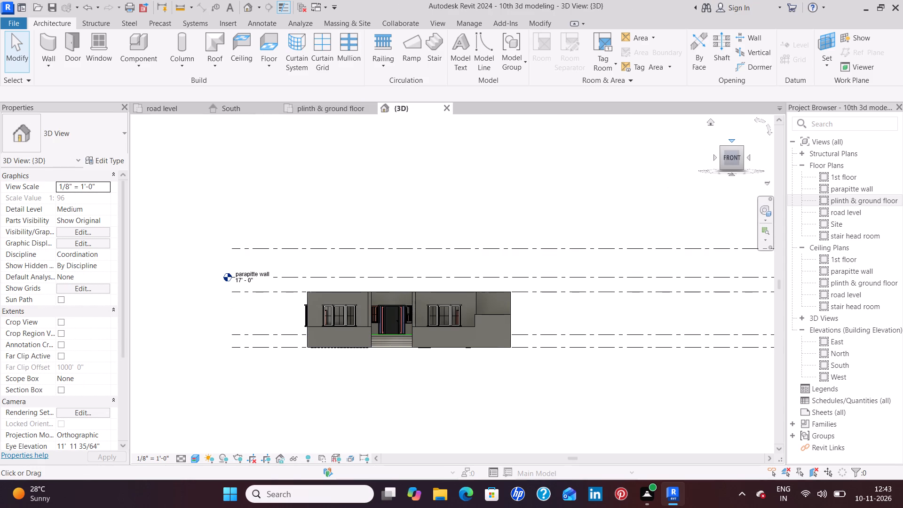
click(732, 140)
scroll(466, 318, up, 3)
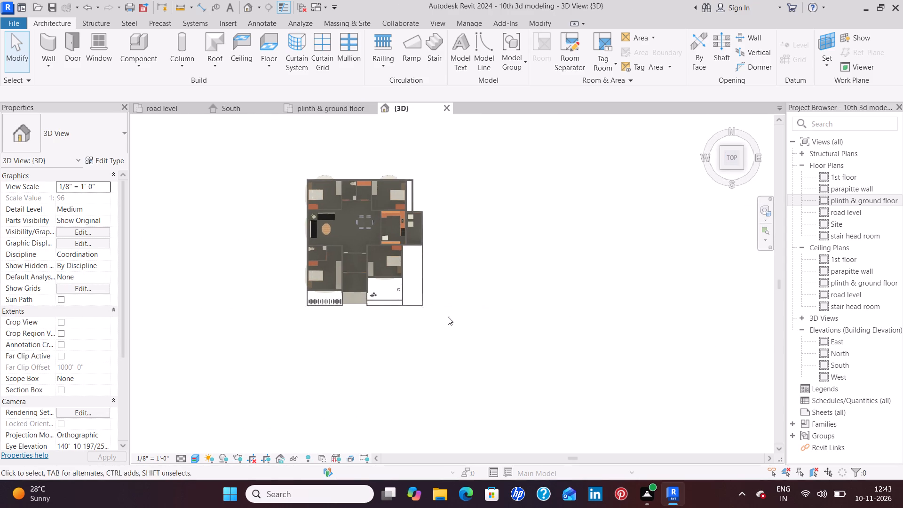
scroll(396, 317, up, 11)
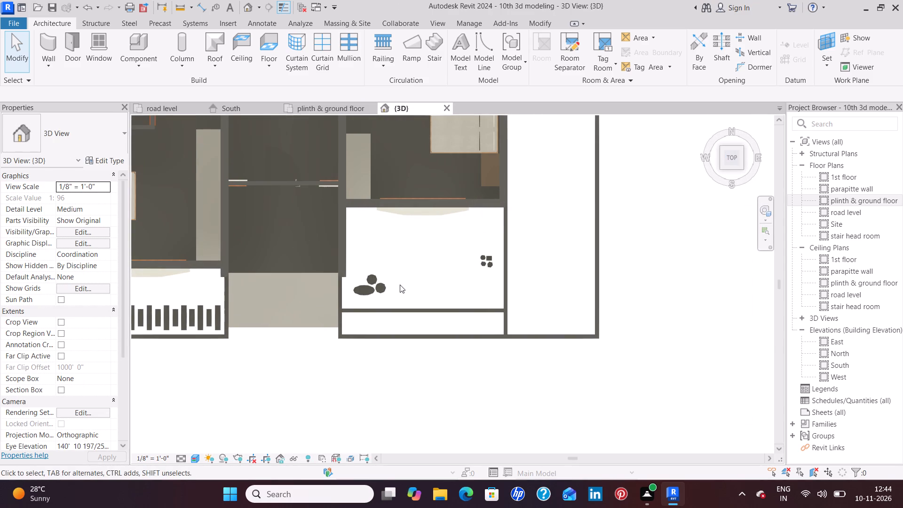
middle_drag(429, 277, 560, 255)
scroll(349, 302, up, 3)
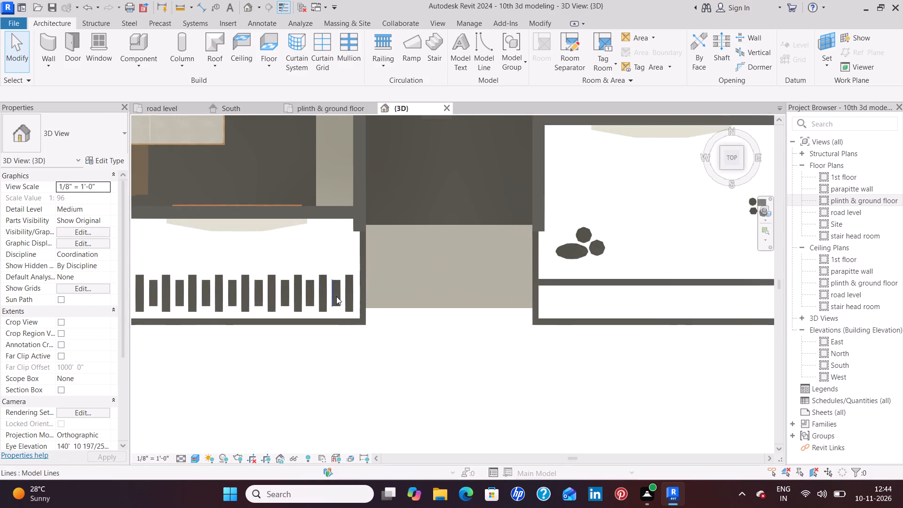
scroll(331, 293, up, 3)
middle_drag(312, 243, 417, 234)
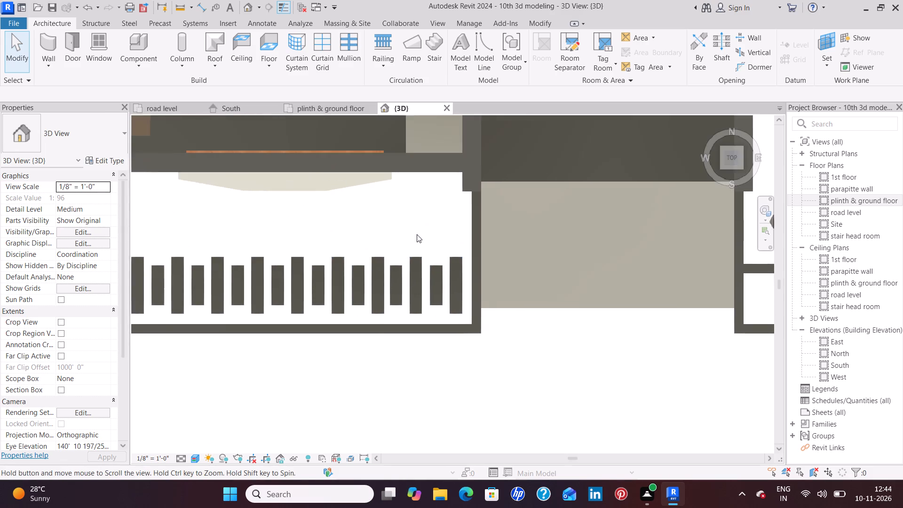
scroll(410, 233, down, 3)
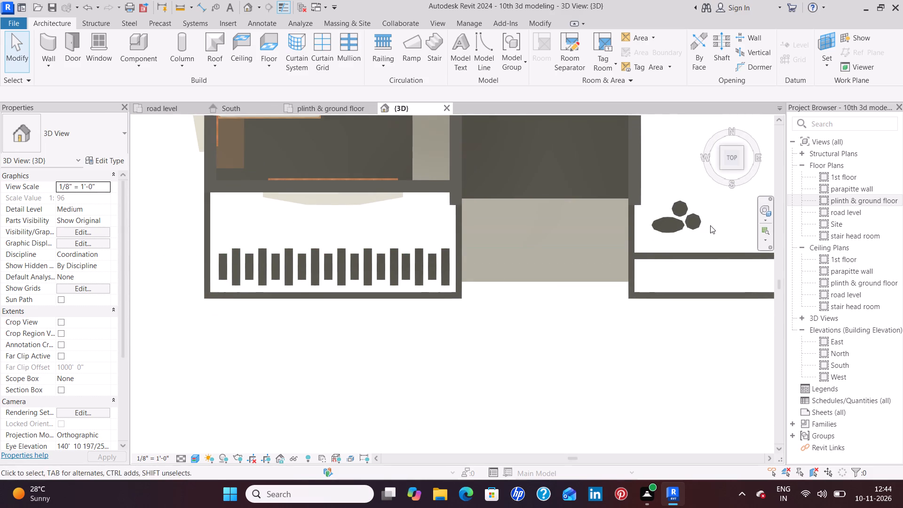
middle_drag(713, 225, 688, 240)
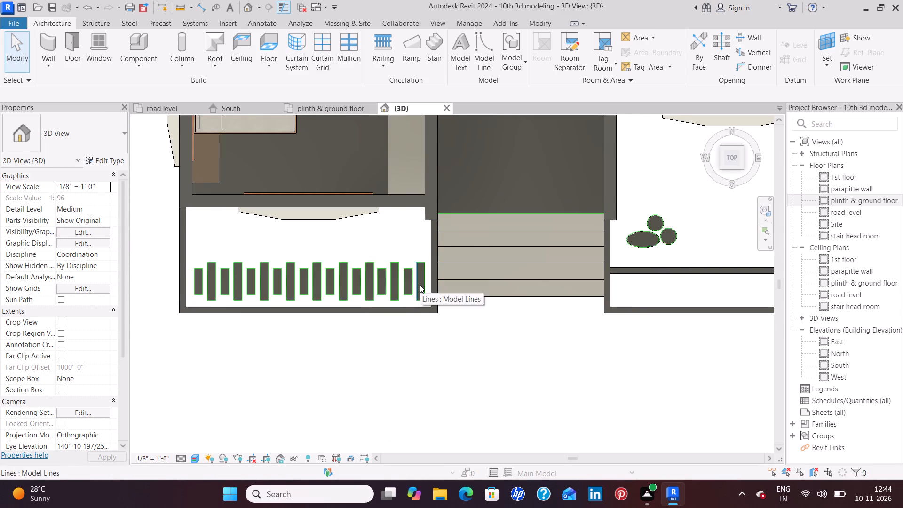
click(420, 285)
click(420, 285)
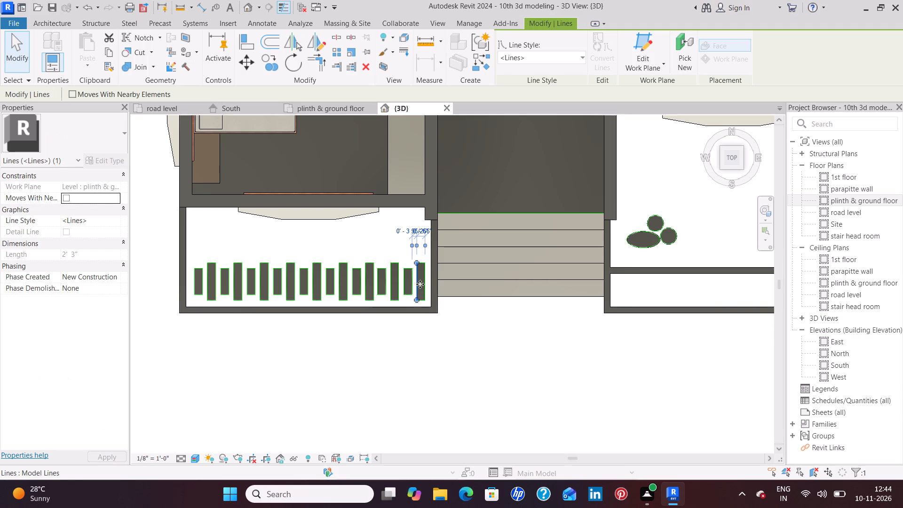
key(Escape)
scroll(420, 284, up, 7)
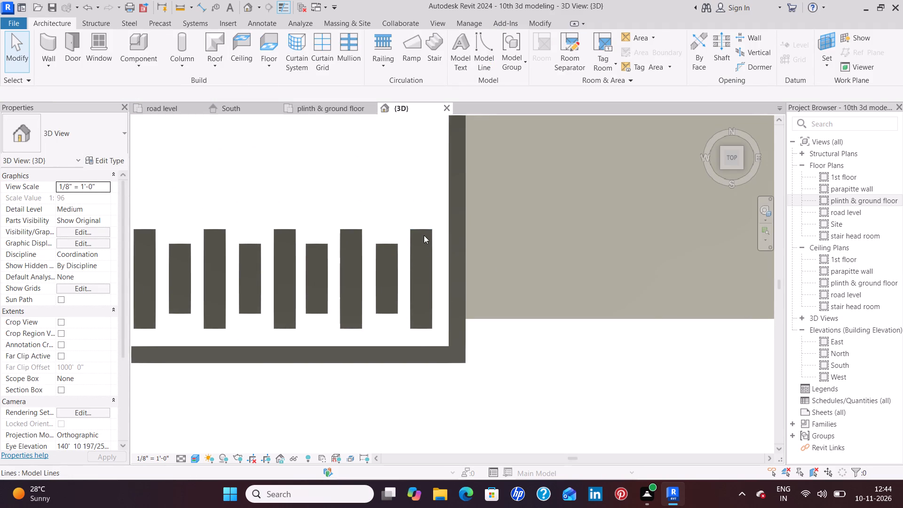
Check the front areas' floor shapes and the surrounding house layout in the road level floor plan.
click(150, 110)
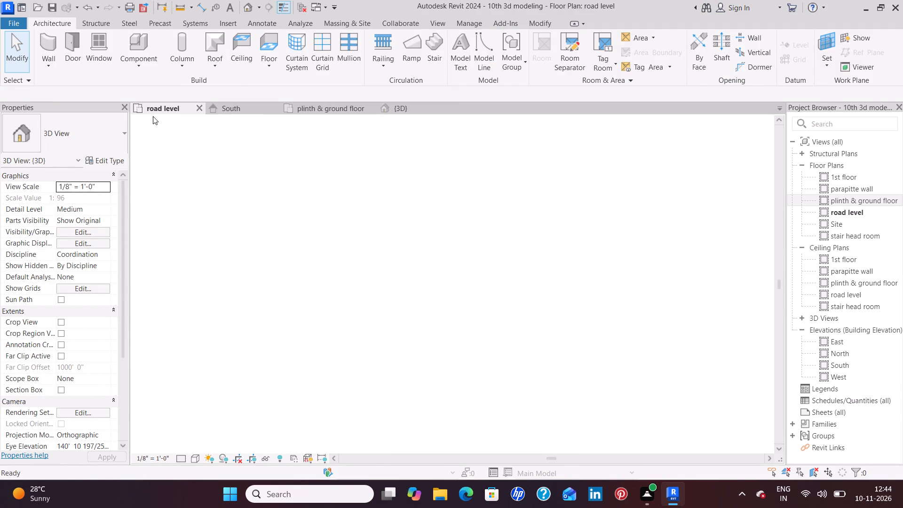
scroll(342, 296, up, 10)
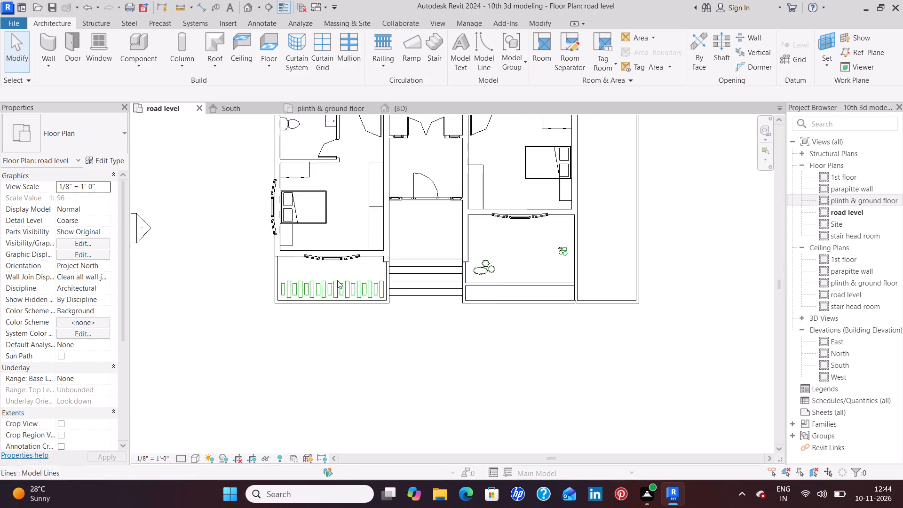
scroll(337, 280, up, 1)
scroll(341, 291, down, 1)
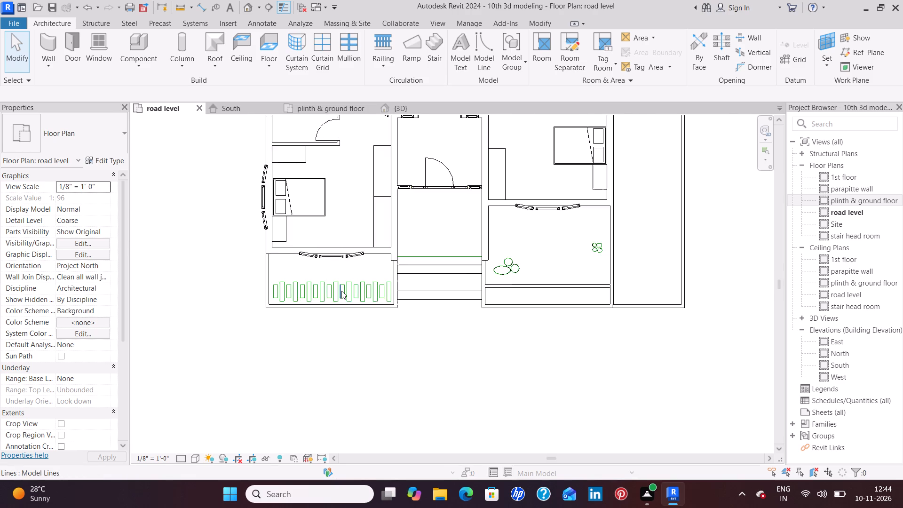
scroll(341, 291, down, 4)
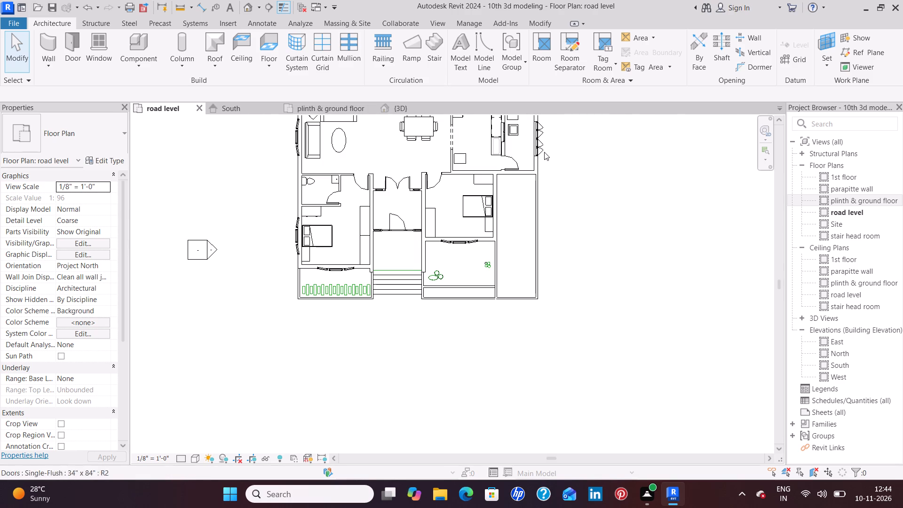
middle_drag(665, 172, 642, 225)
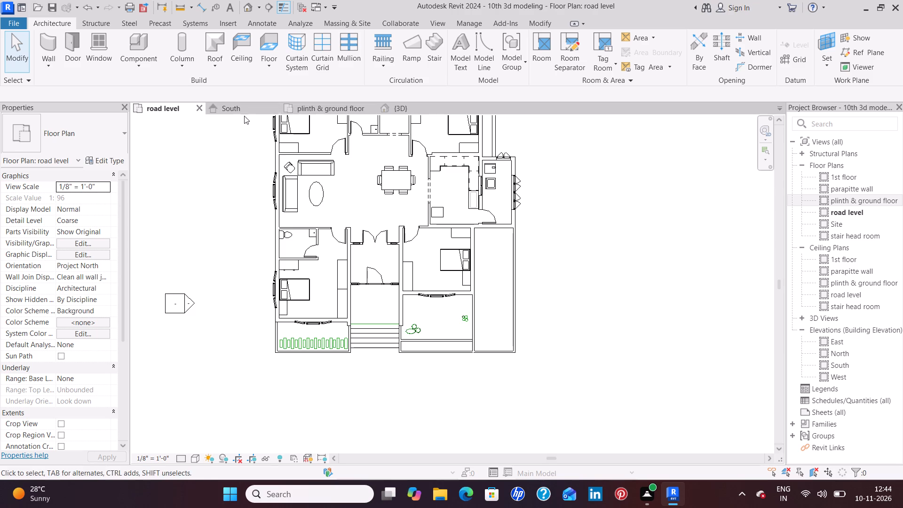
Select the strip floor in the 3D view and open the material of the Generic - 2" type's structure layer for editing.
click(411, 110)
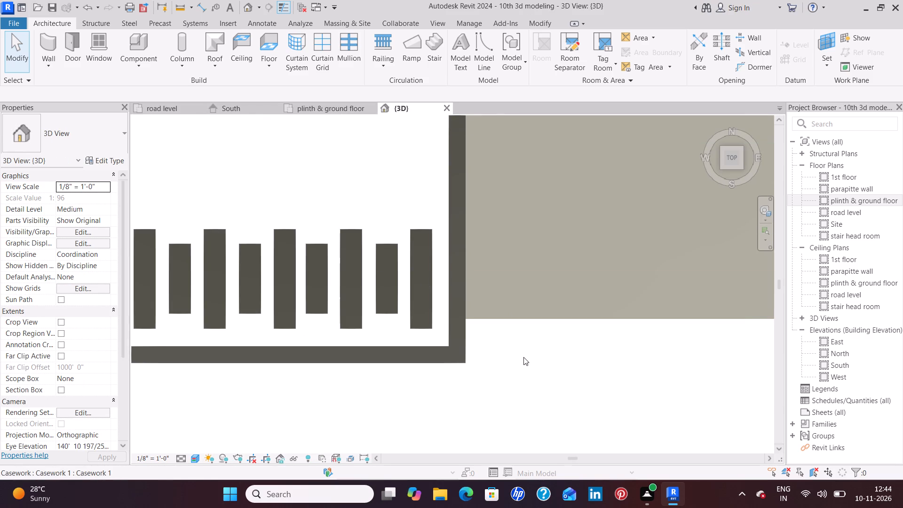
shift+middle_drag(523, 357, 507, 320)
middle_drag(496, 206, 504, 236)
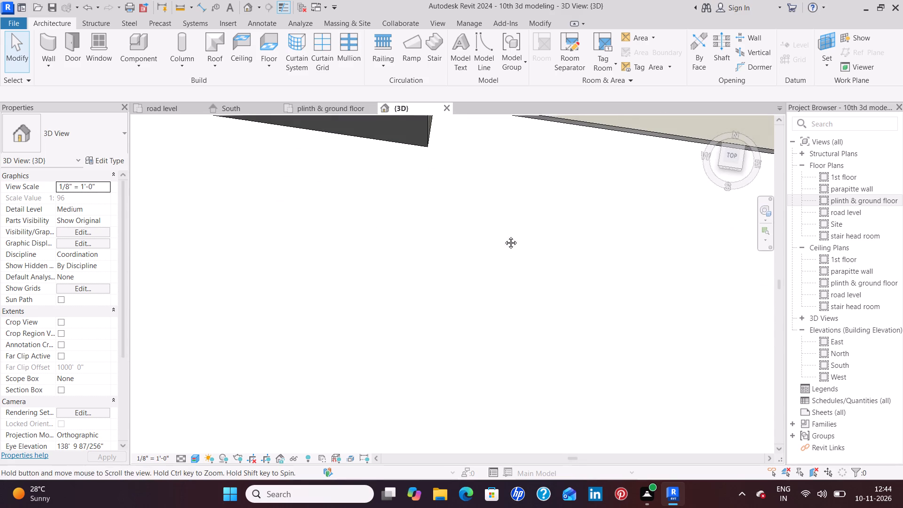
middle_drag(504, 236, 518, 321)
scroll(517, 290, down, 1)
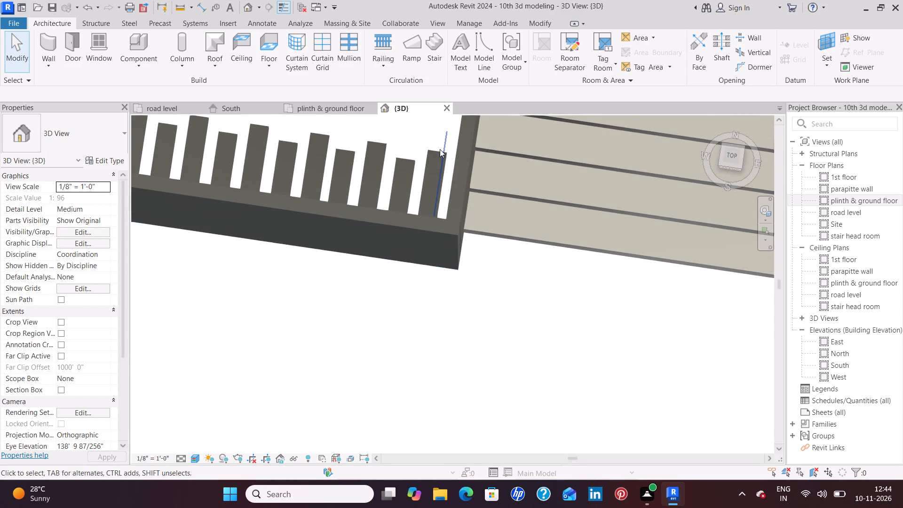
click(435, 152)
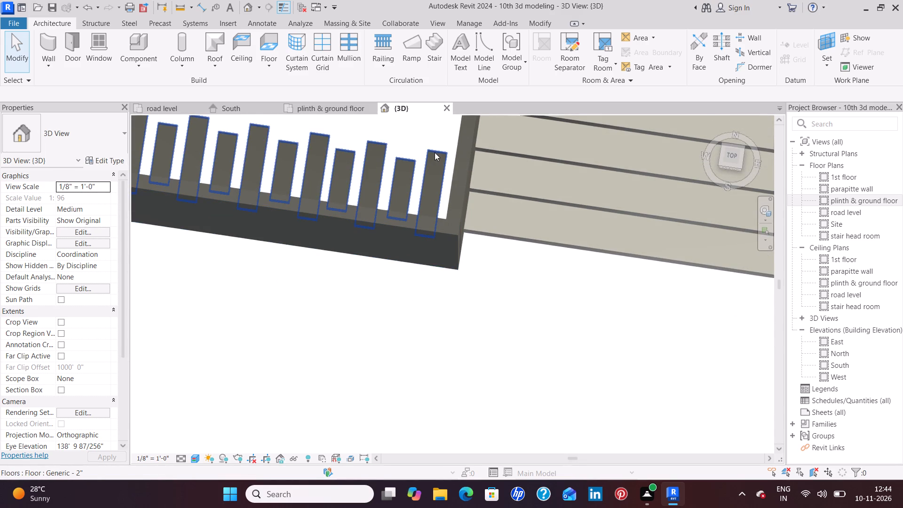
click(97, 160)
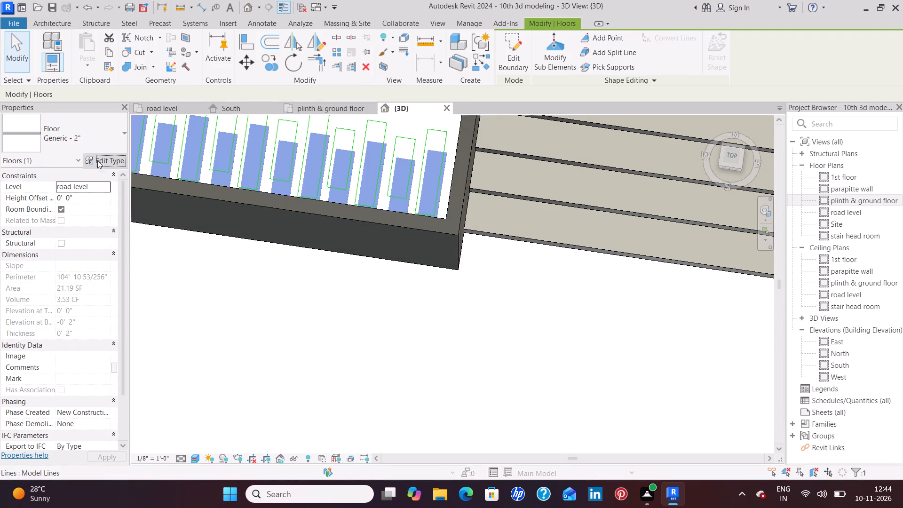
click(509, 186)
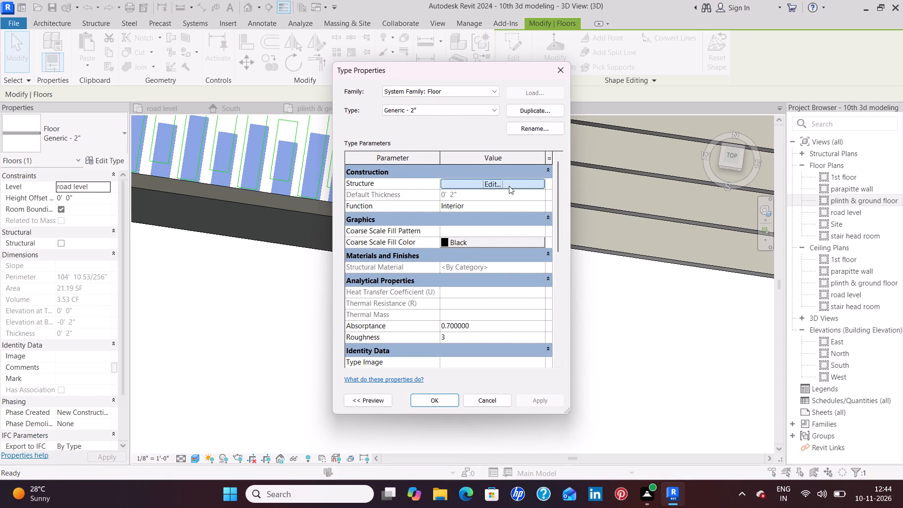
click(428, 194)
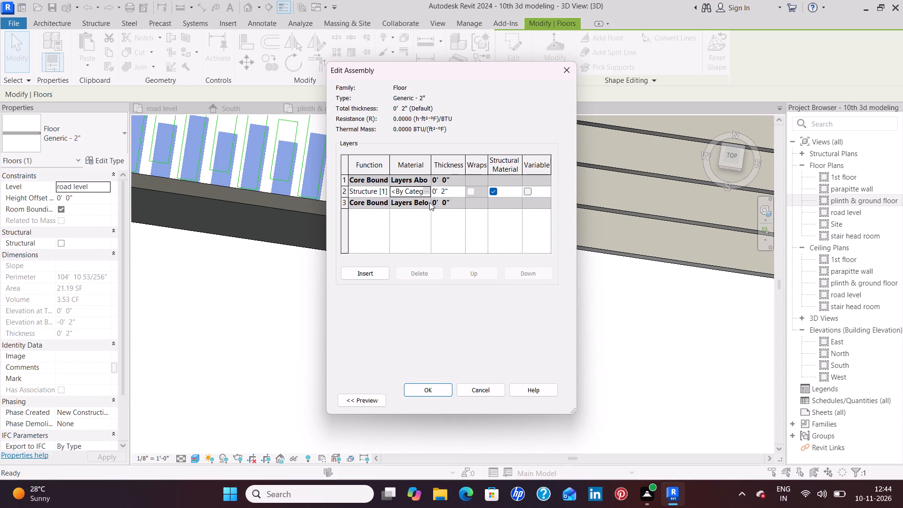
click(426, 191)
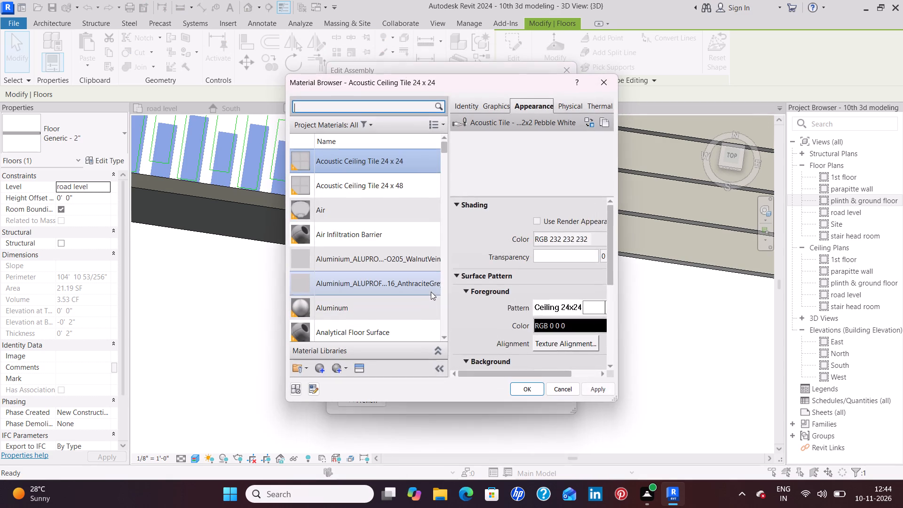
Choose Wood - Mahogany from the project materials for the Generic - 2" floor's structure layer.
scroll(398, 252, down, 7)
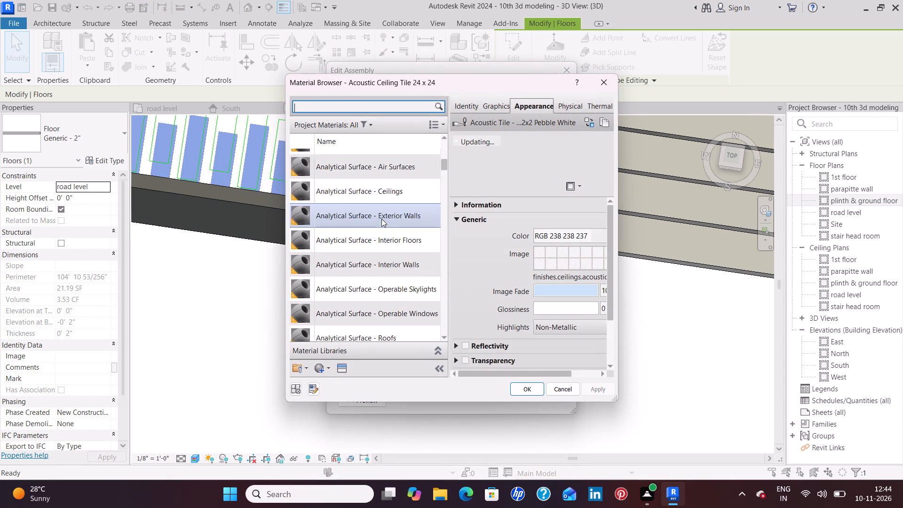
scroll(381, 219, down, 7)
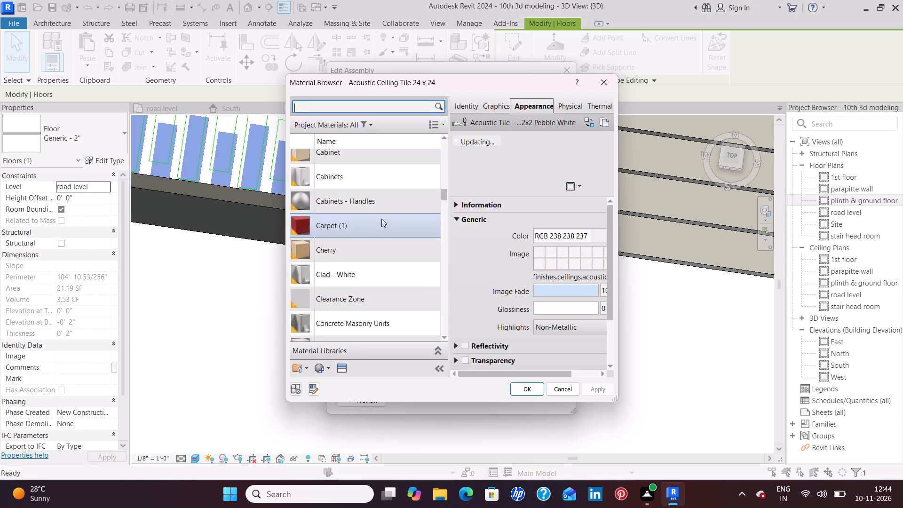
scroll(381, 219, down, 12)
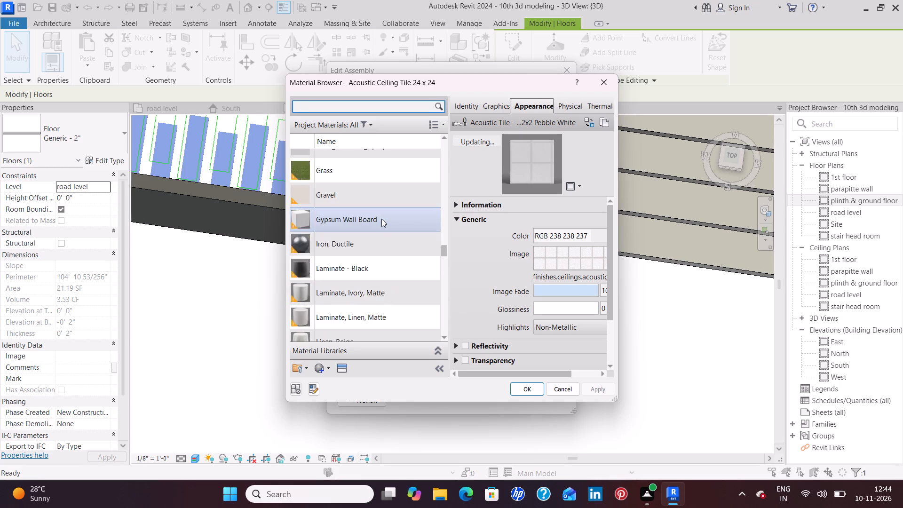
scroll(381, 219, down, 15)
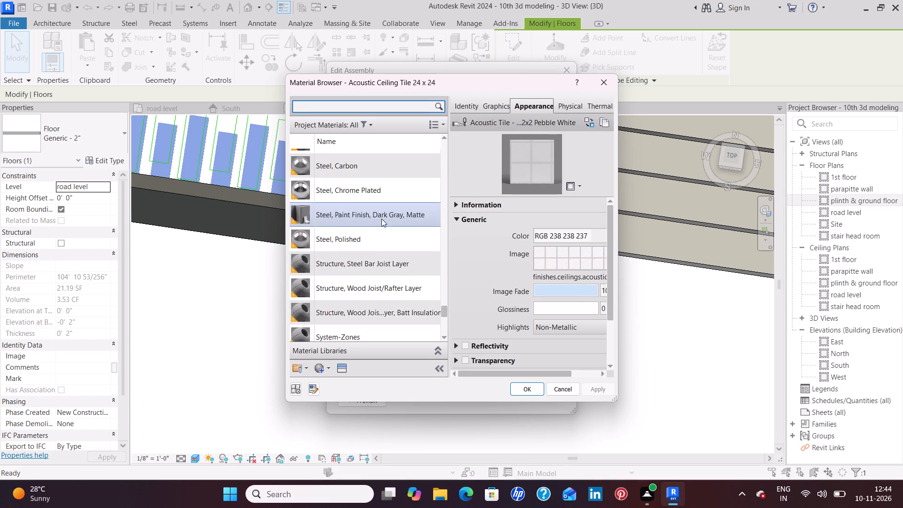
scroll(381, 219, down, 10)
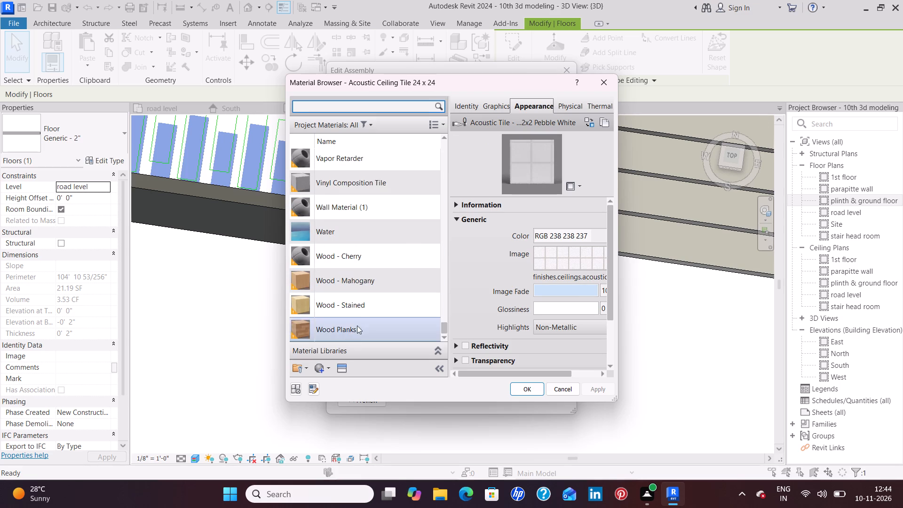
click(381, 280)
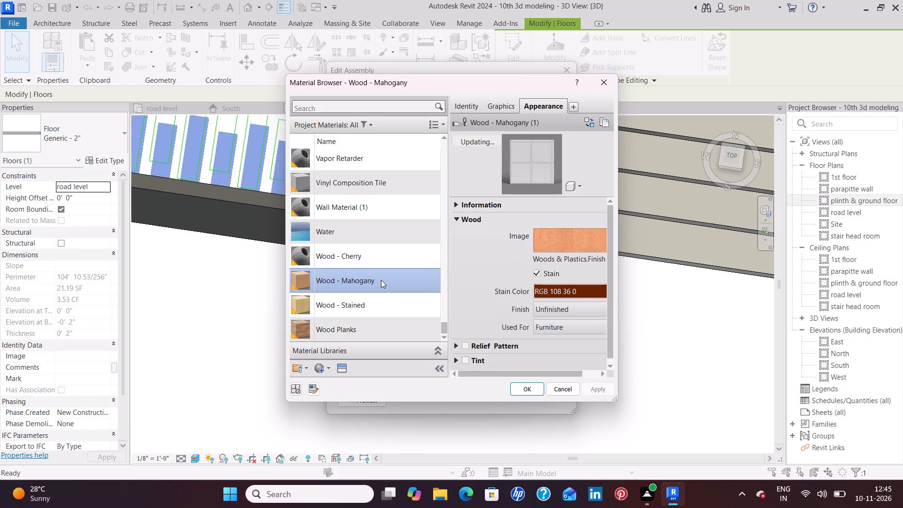
Switch the structure layer's material choice to Oak Flooring.
scroll(381, 280, up, 3)
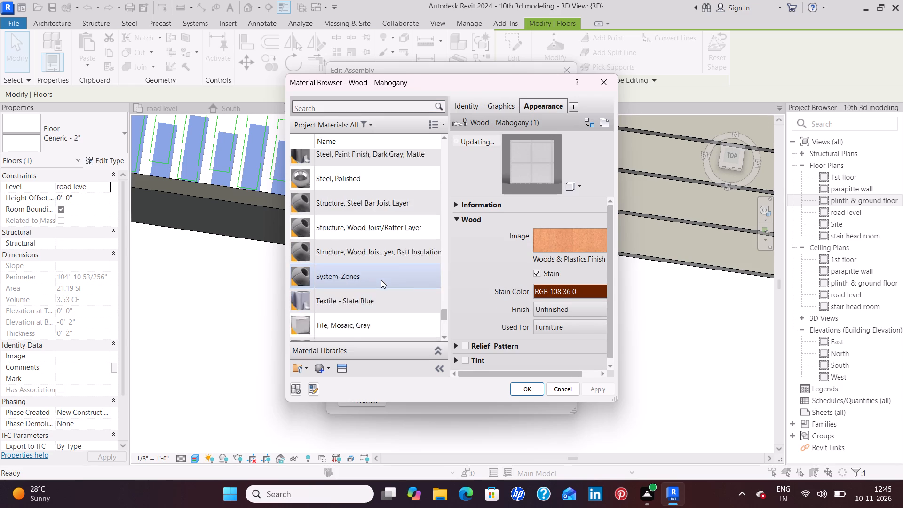
scroll(381, 280, up, 3)
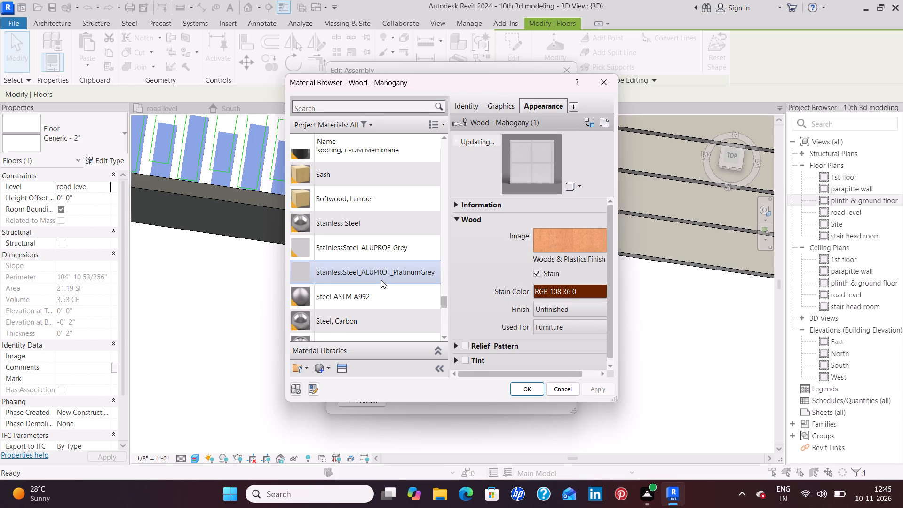
scroll(381, 280, up, 3)
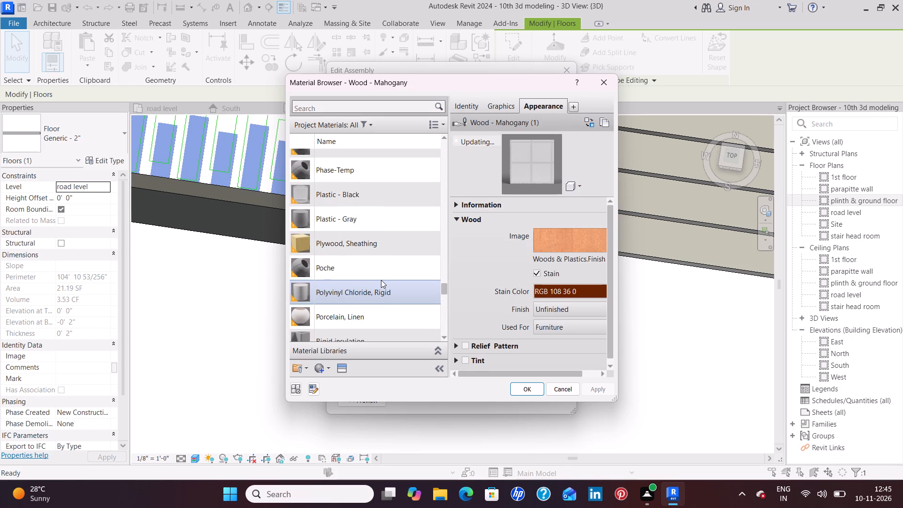
scroll(381, 280, up, 3)
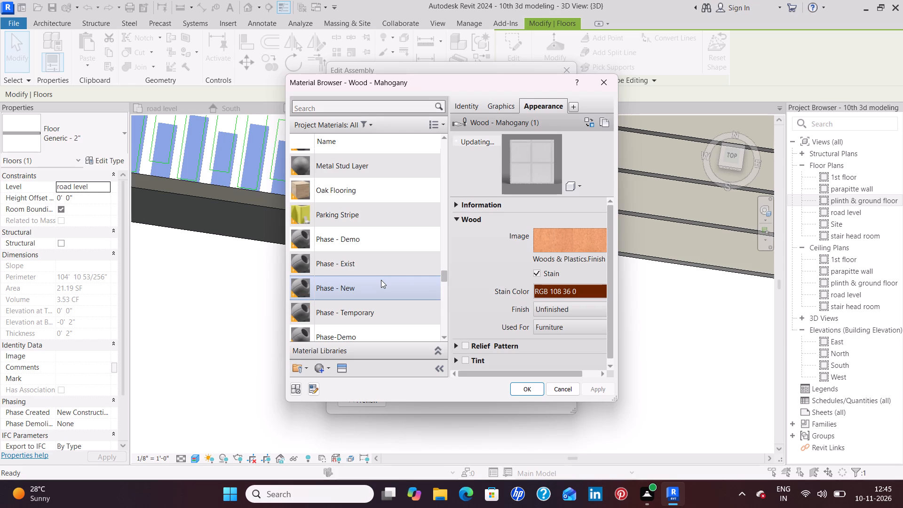
click(358, 191)
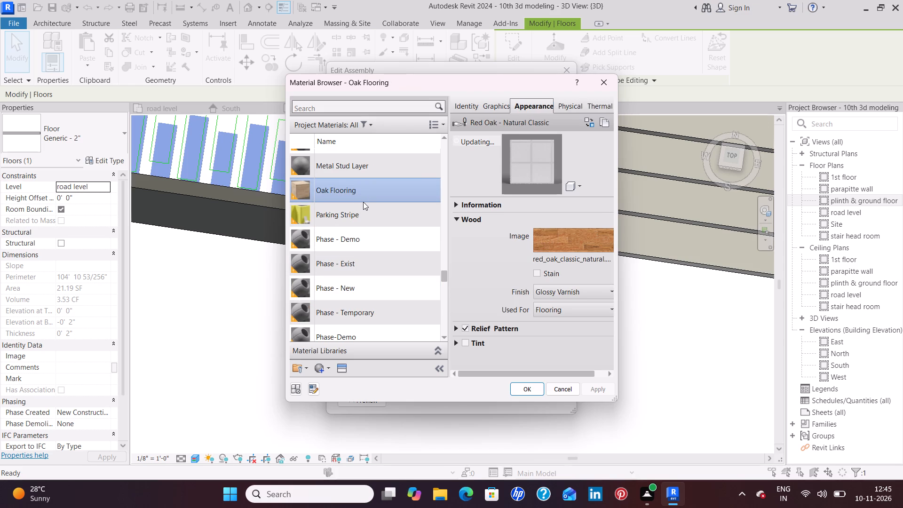
Look through the project materials list, back to its beginning, for other finishes for the Generic - 2" floor.
scroll(363, 202, up, 7)
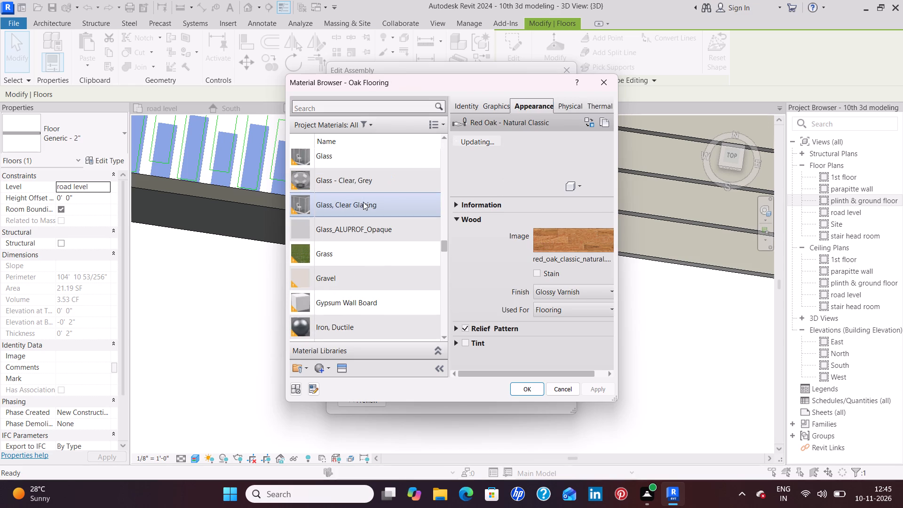
scroll(363, 202, up, 1)
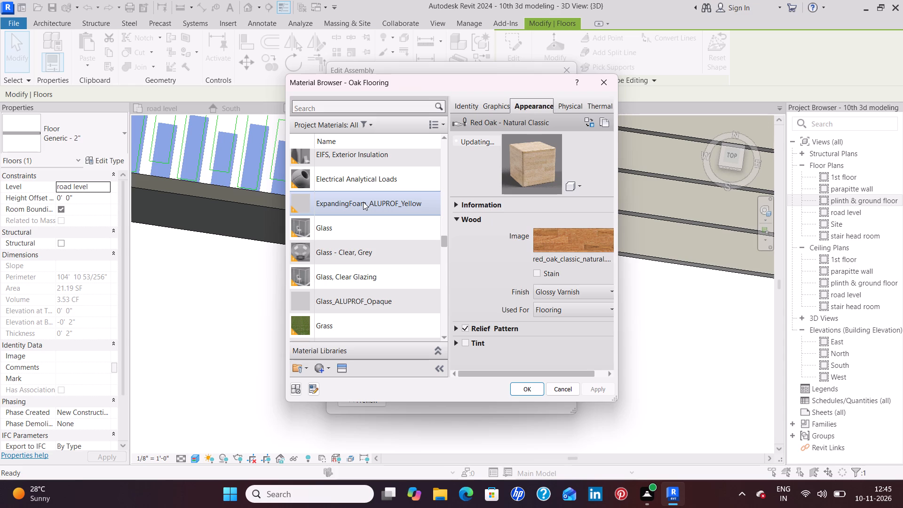
scroll(363, 202, up, 3)
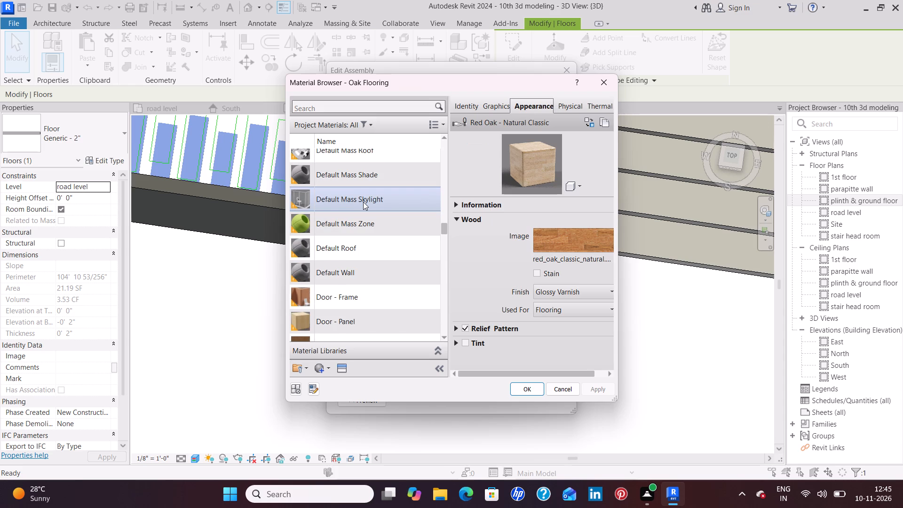
scroll(367, 212, up, 3)
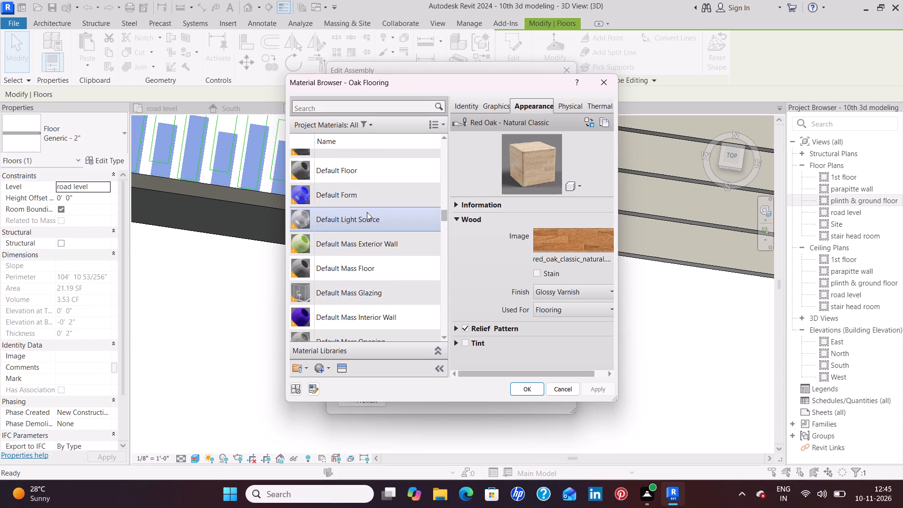
scroll(367, 212, up, 3)
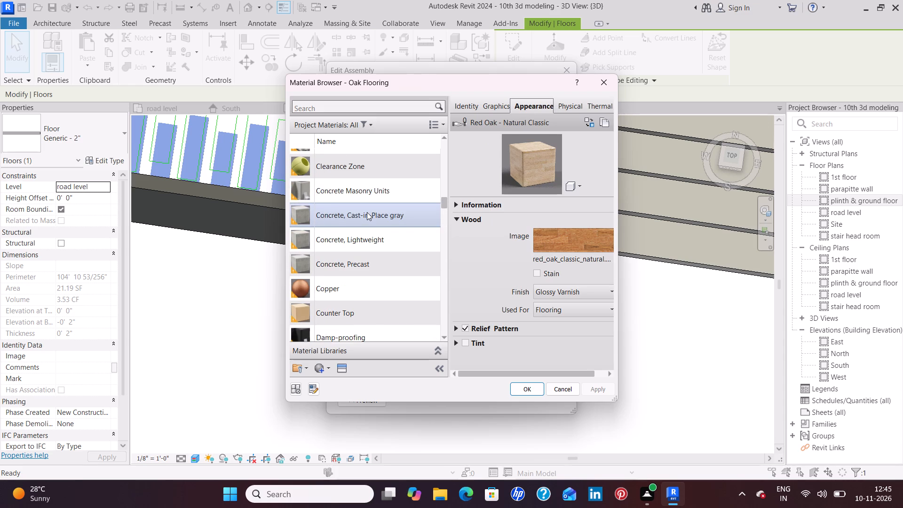
scroll(367, 212, up, 2)
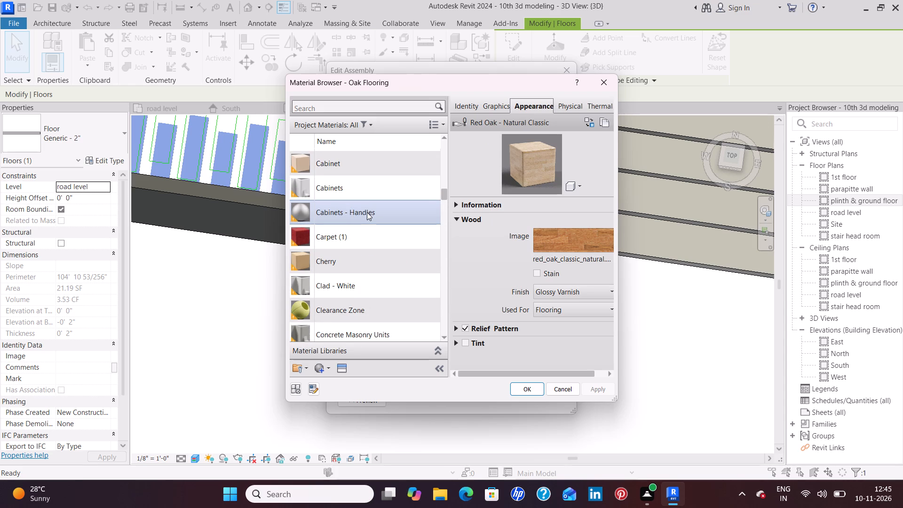
scroll(367, 212, up, 3)
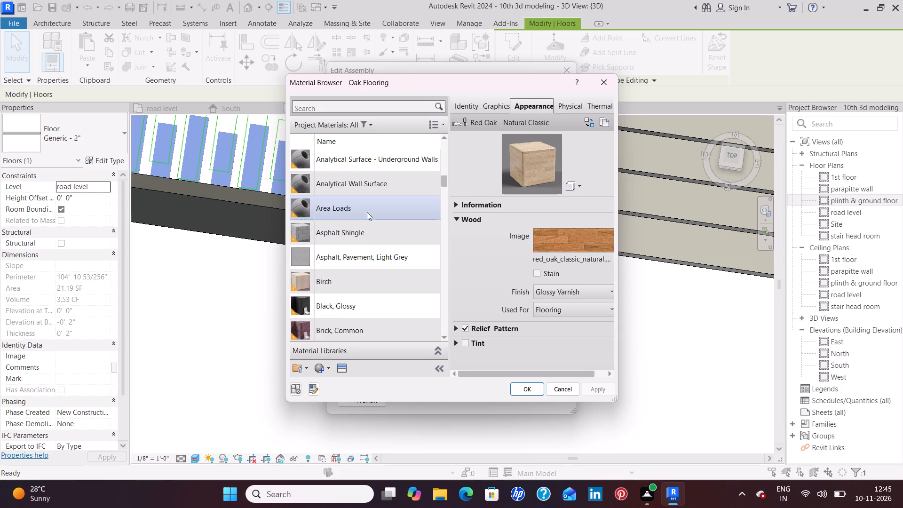
scroll(367, 212, up, 7)
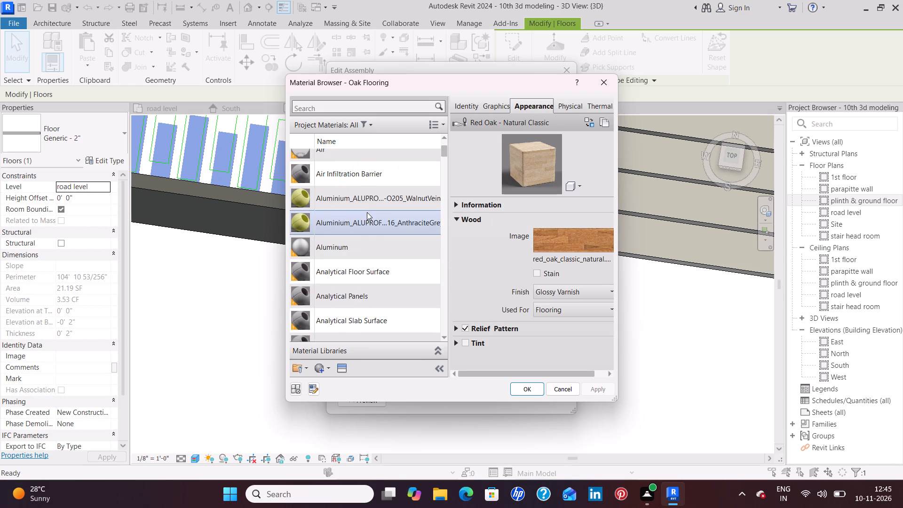
scroll(367, 212, up, 5)
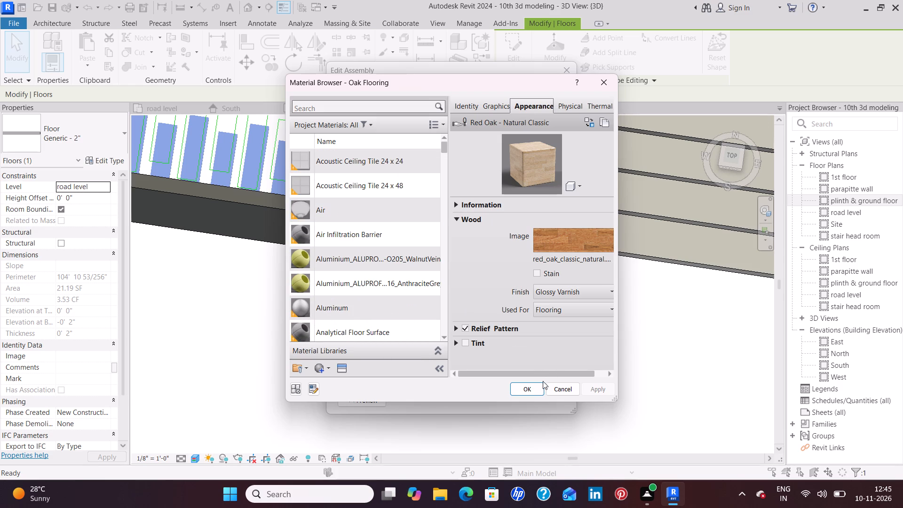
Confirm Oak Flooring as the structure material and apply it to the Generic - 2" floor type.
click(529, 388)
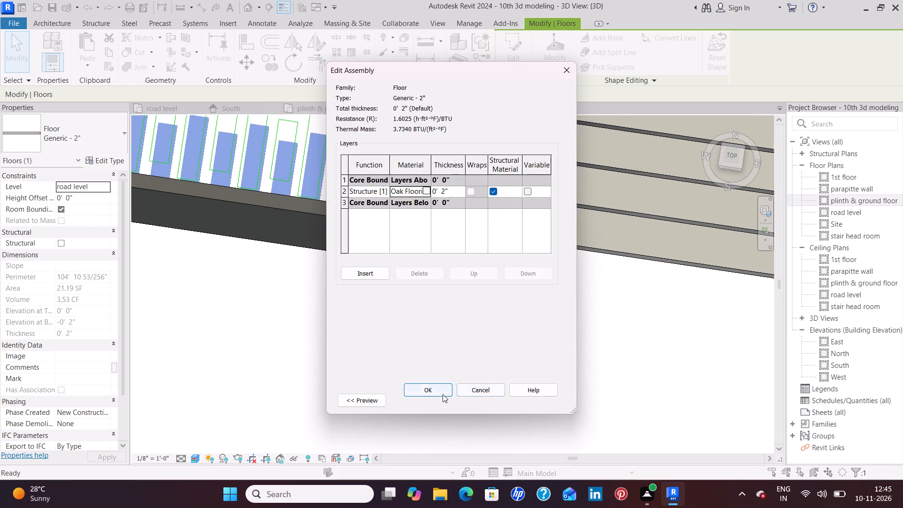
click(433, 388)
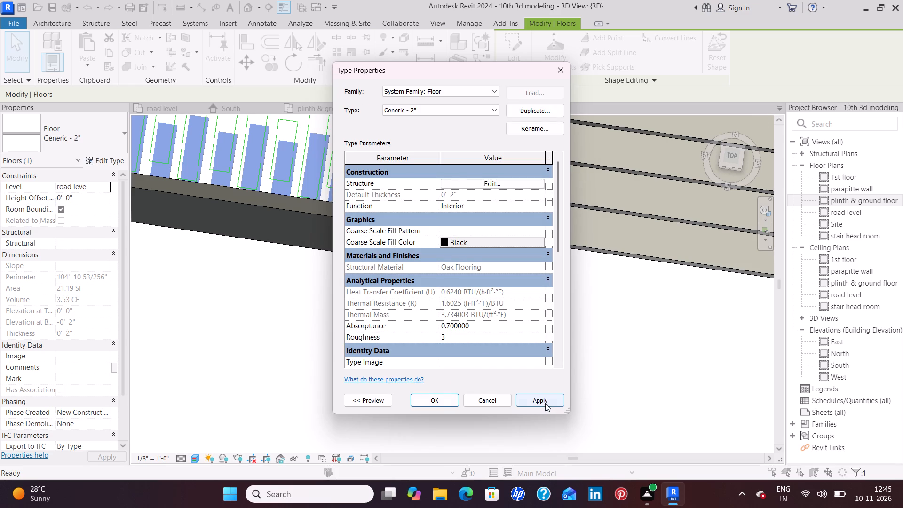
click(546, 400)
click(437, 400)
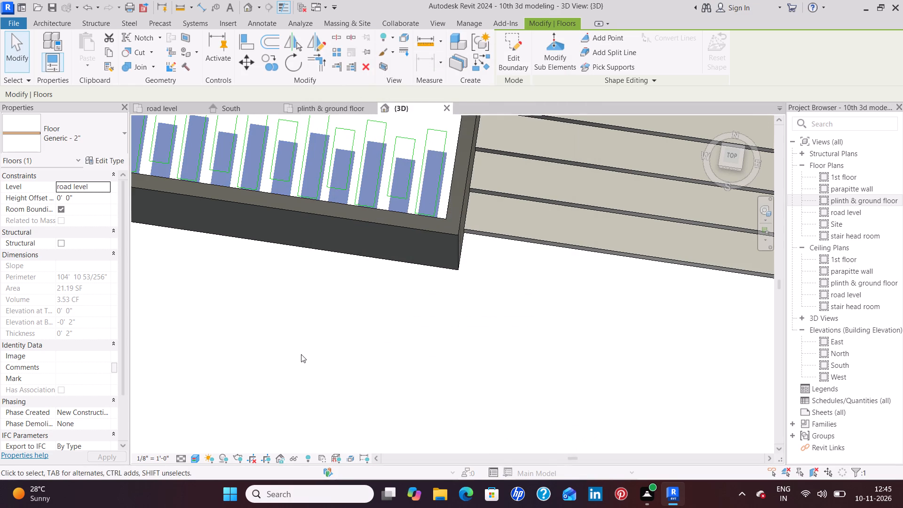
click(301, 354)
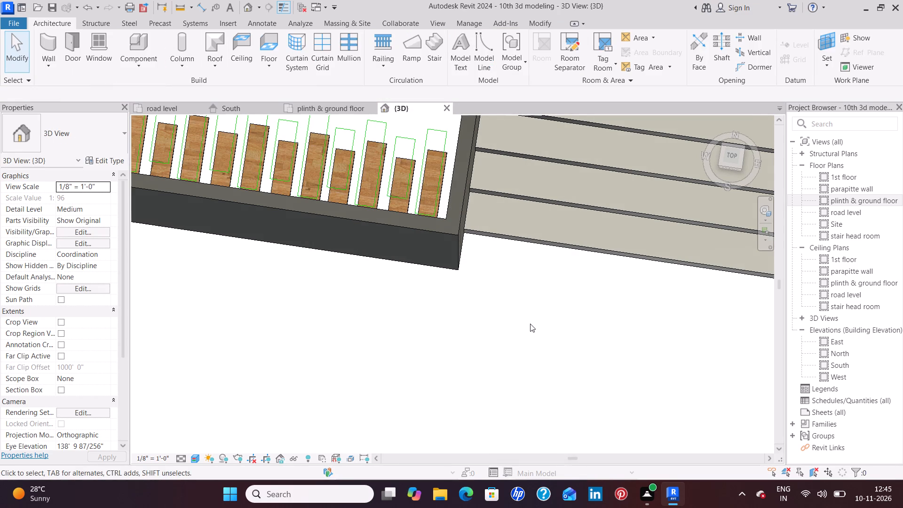
Check the floor finish on the strips and on the round shapes across the entry steps.
shift+middle_drag(530, 324, 533, 352)
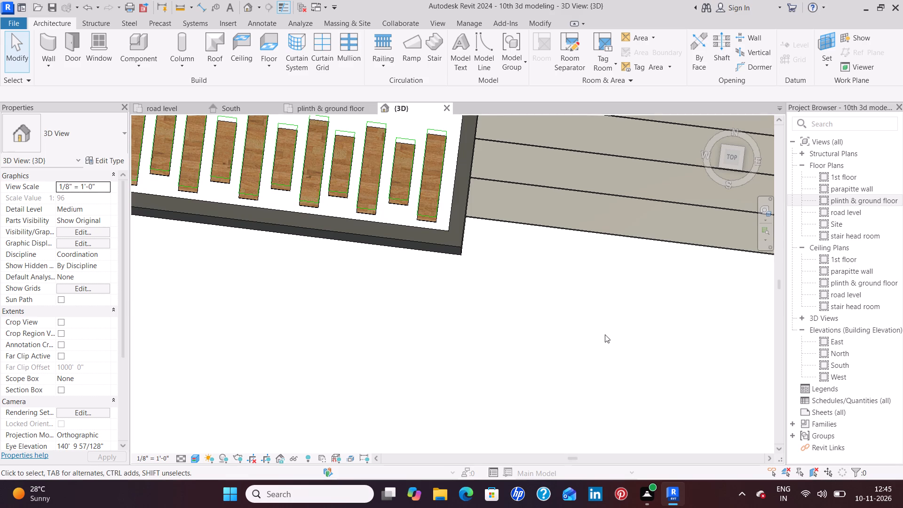
scroll(613, 334, down, 3)
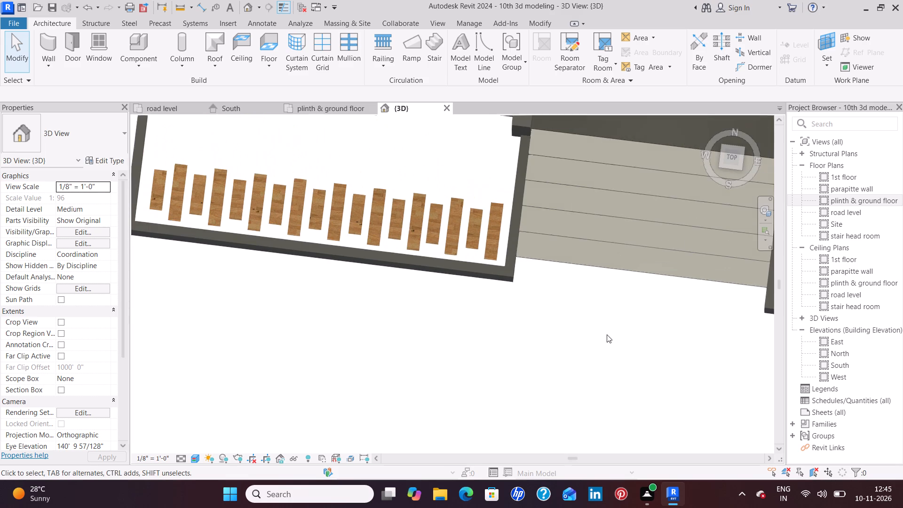
scroll(648, 317, down, 2)
middle_drag(705, 330, 550, 384)
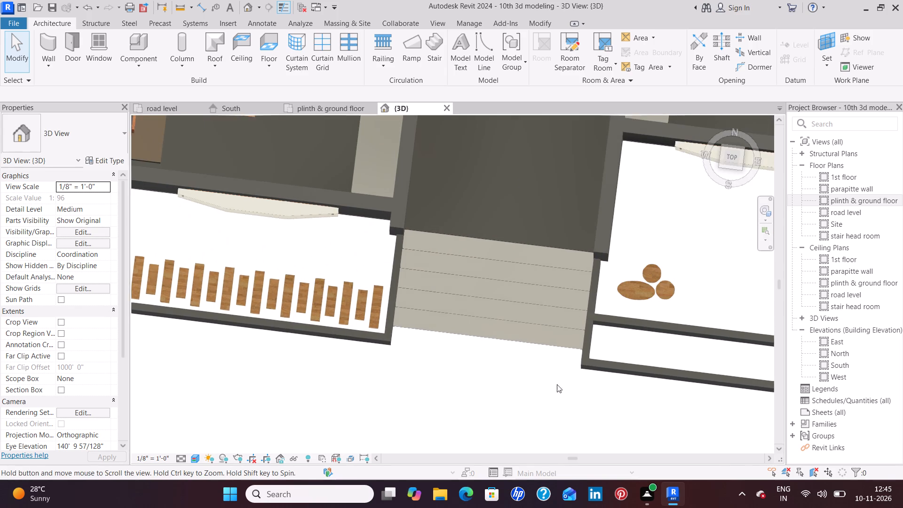
click(667, 296)
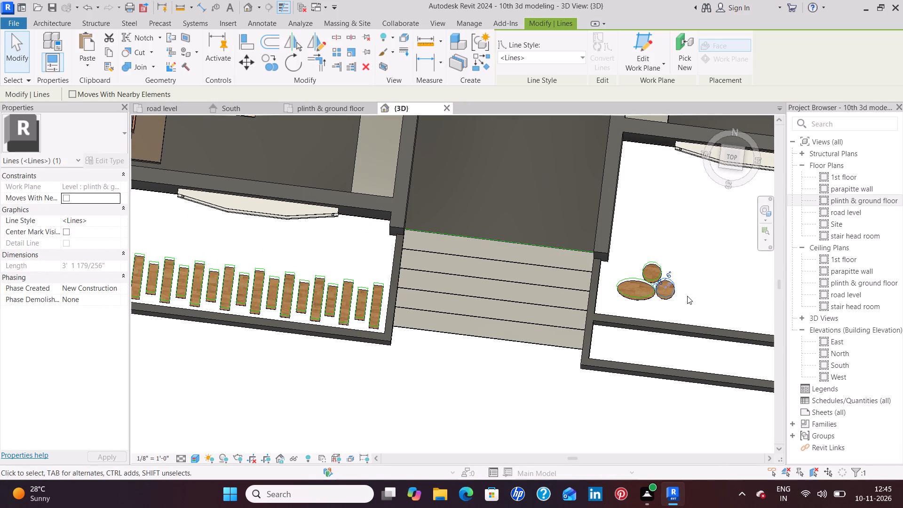
click(685, 296)
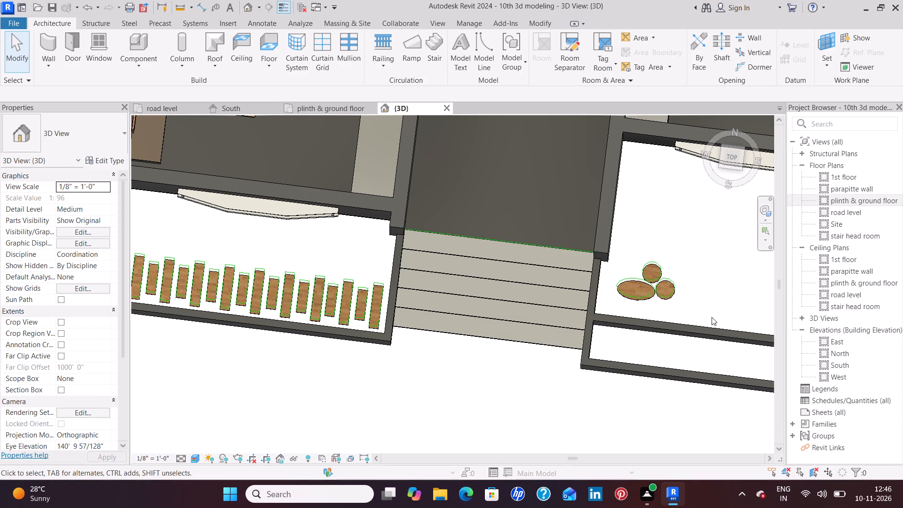
Undo the material assignment and the floor's creation to return to the floor boundary sketch.
key(ctrl+z)
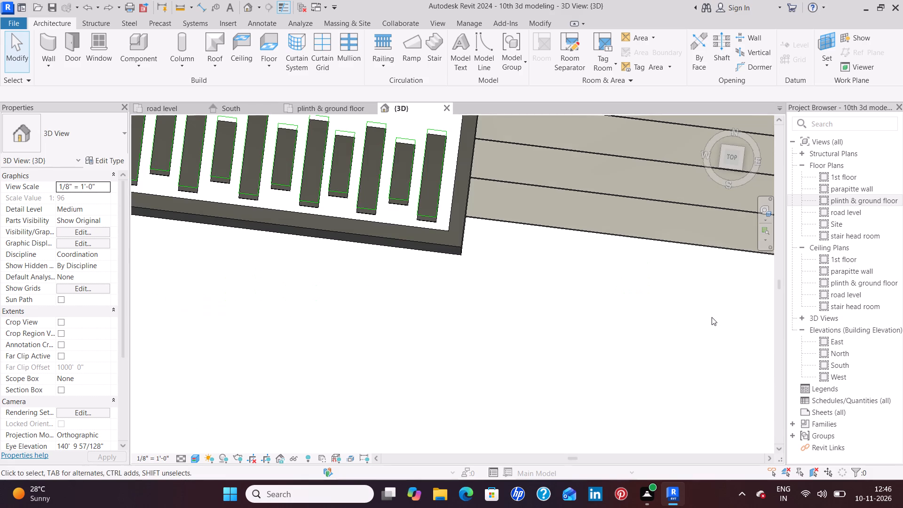
key(ctrl+z)
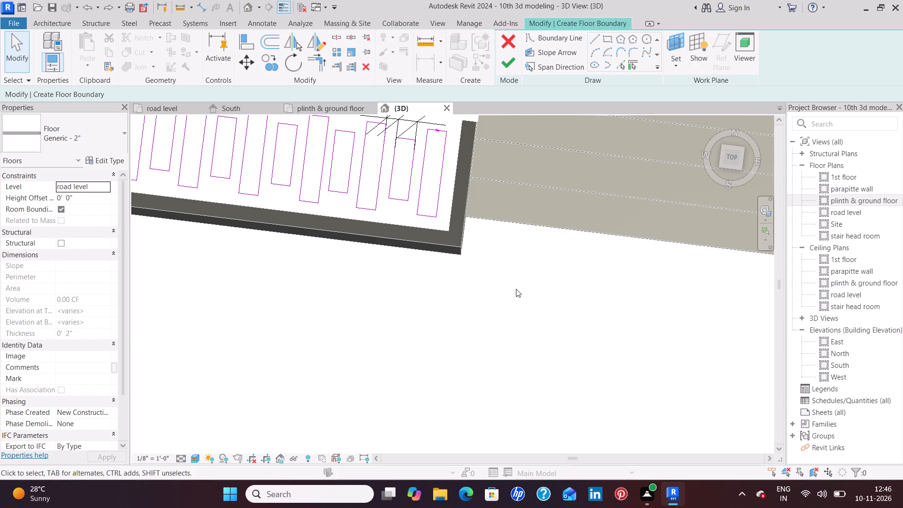
Delete the ellipse and the two circles beside the entry steps from the floor boundary sketch.
scroll(517, 287, down, 4)
middle_drag(623, 220, 489, 316)
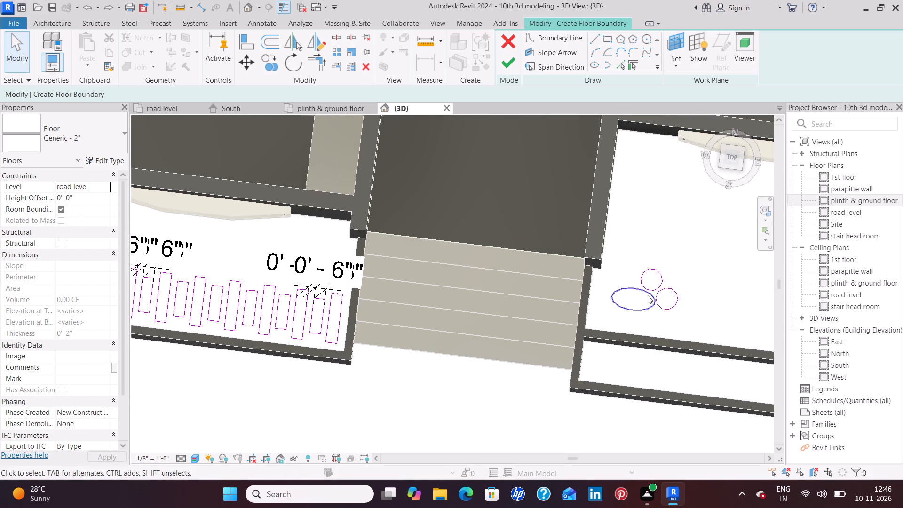
click(657, 301)
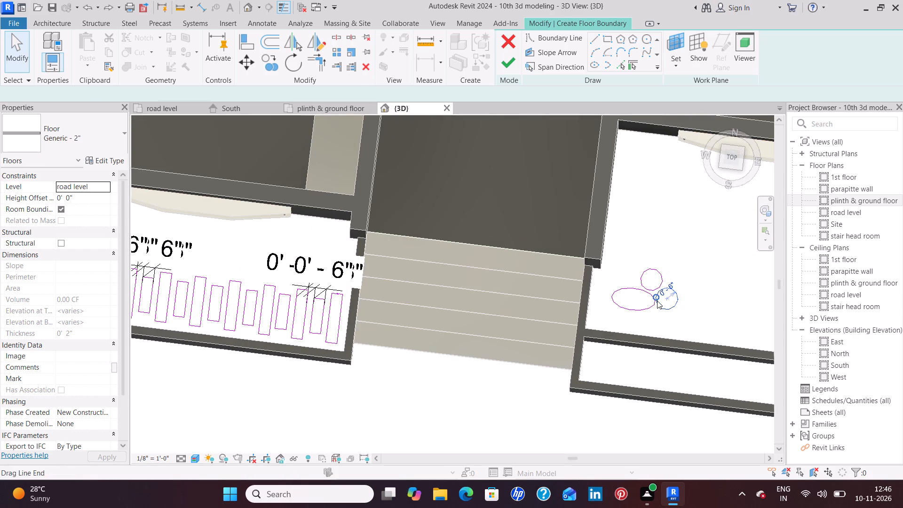
key(Delete)
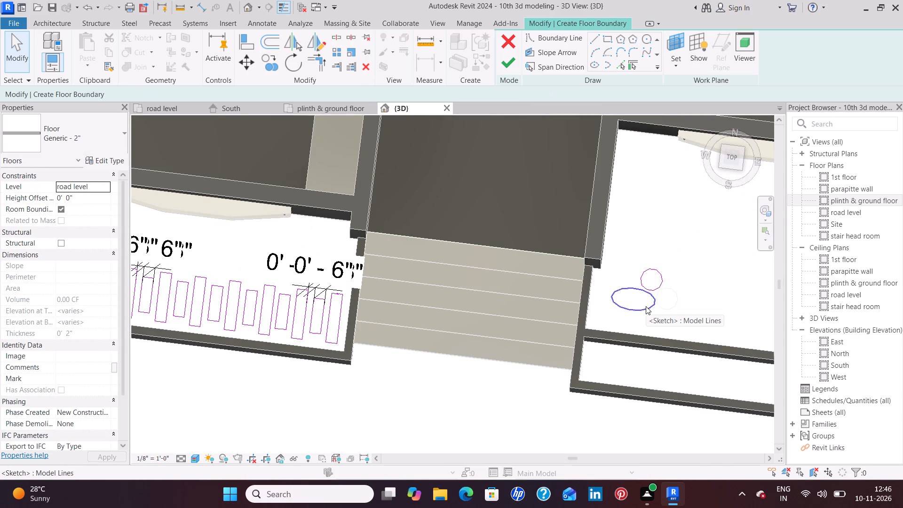
click(646, 306)
key(Delete)
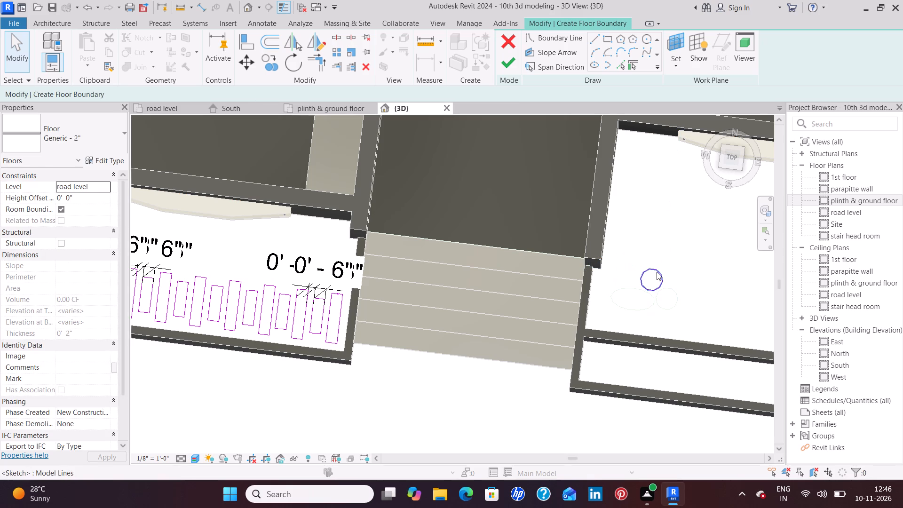
click(657, 272)
key(Delete)
Delete the cluster of hexagon and square outlines in the east front area and finish the strips-only floor boundary.
middle_drag(679, 289, 564, 317)
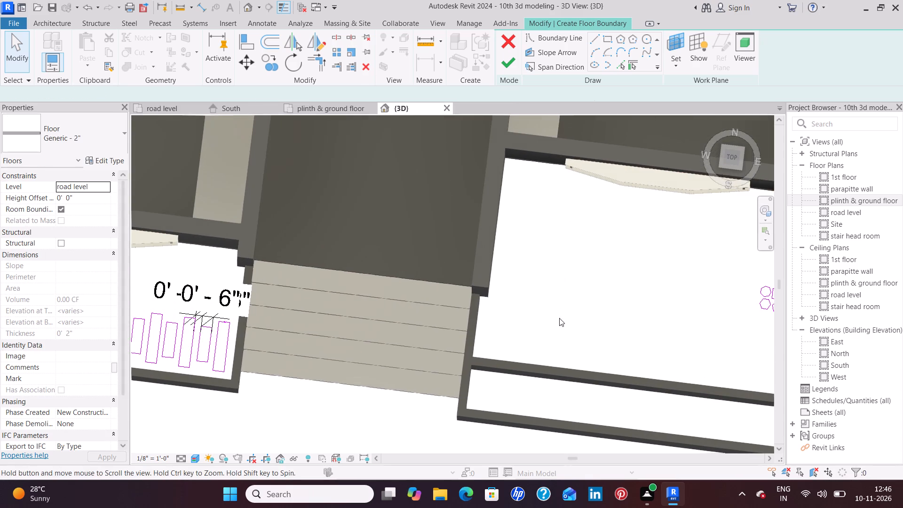
middle_drag(726, 303, 623, 312)
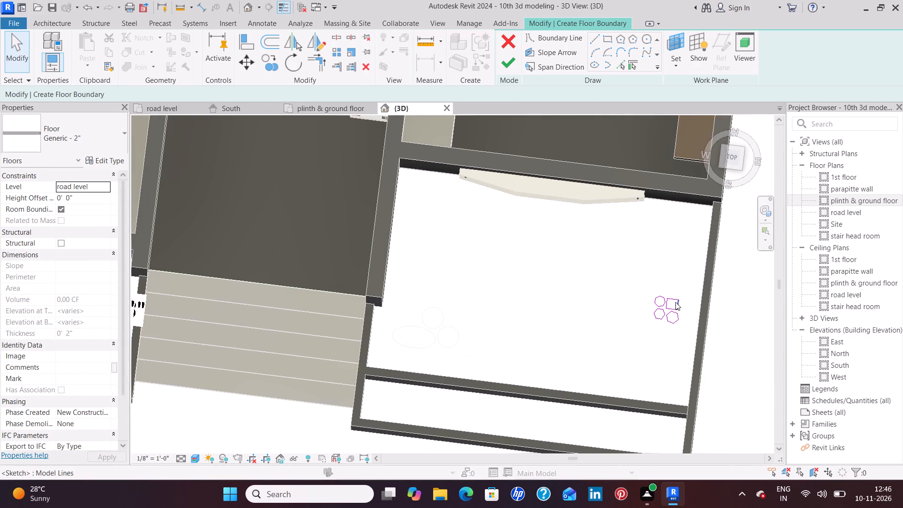
click(678, 302)
key(Delete)
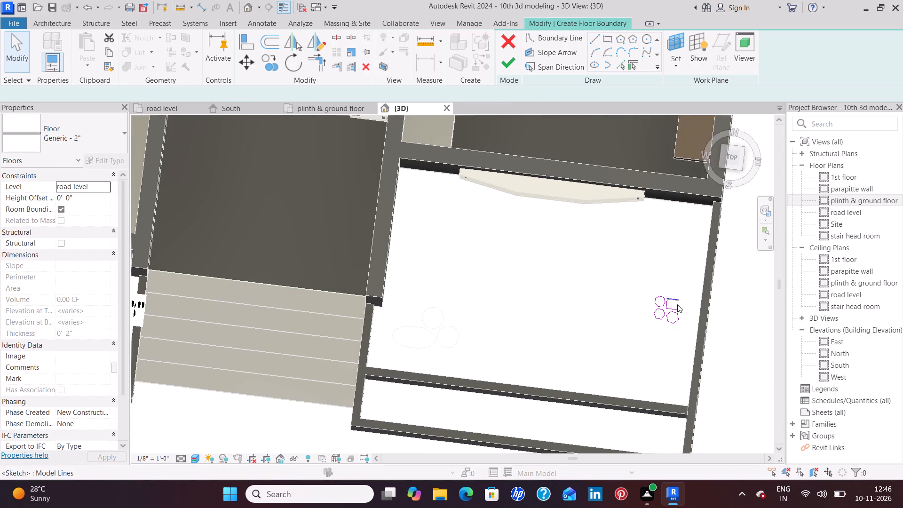
drag(682, 334, 631, 283)
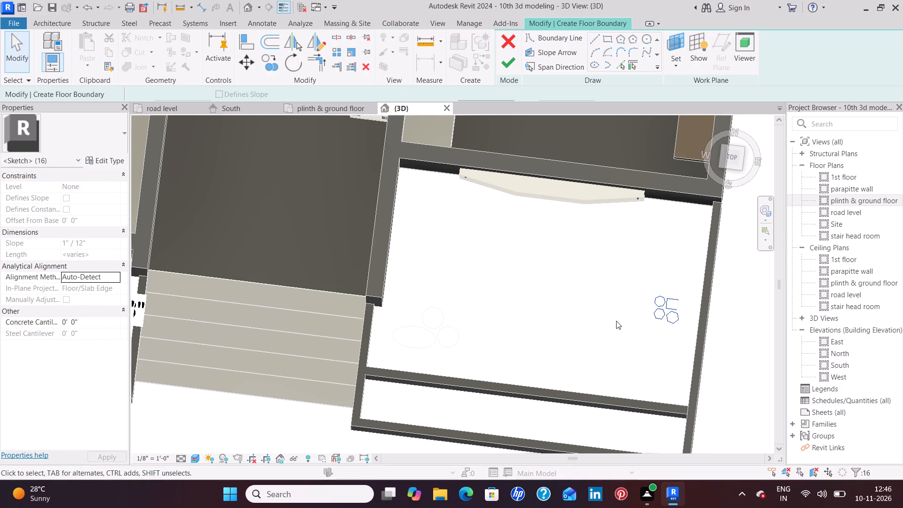
key(Delete)
scroll(614, 326, down, 4)
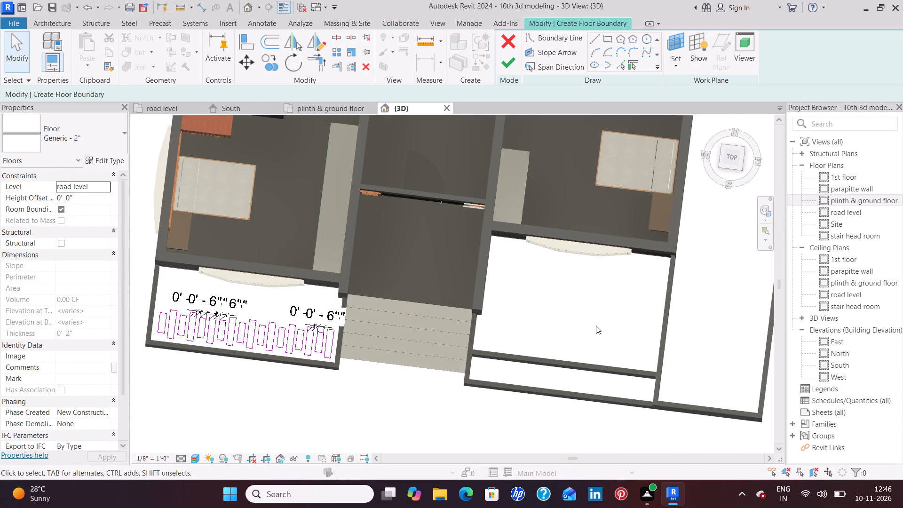
middle_drag(596, 325, 665, 277)
click(502, 67)
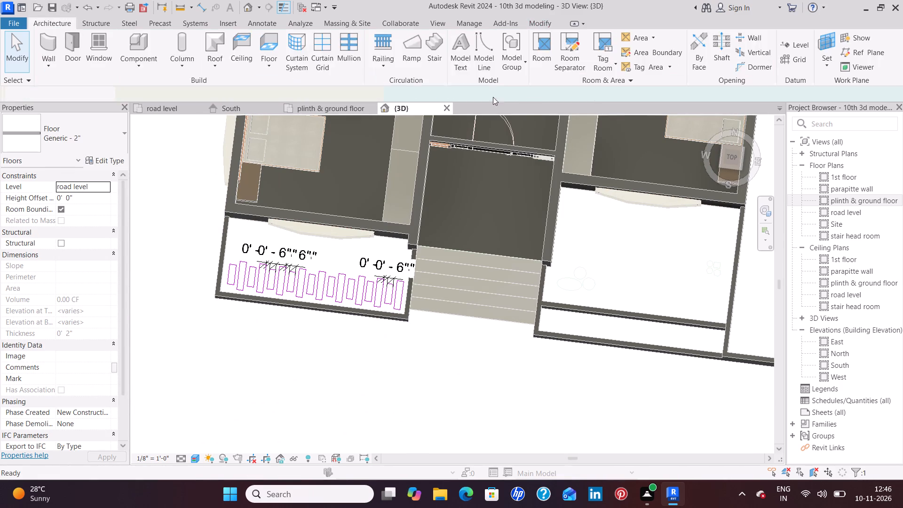
click(346, 347)
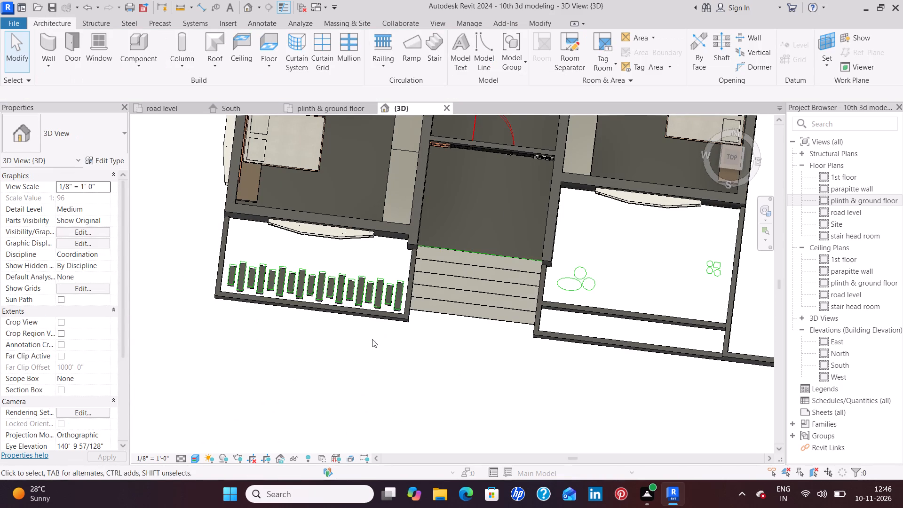
Assign Oak Flooring as the structure layer material of the strips' Generic - 2" floor type and apply it.
scroll(396, 299, up, 7)
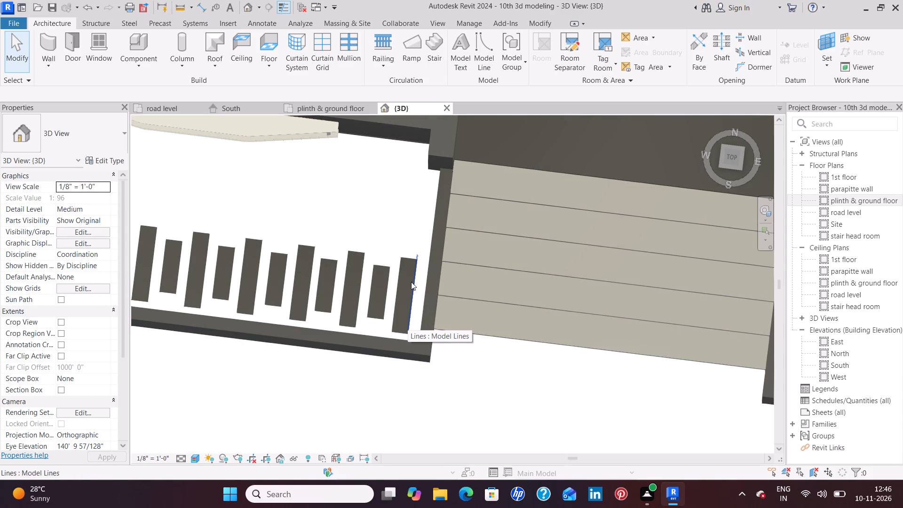
click(409, 261)
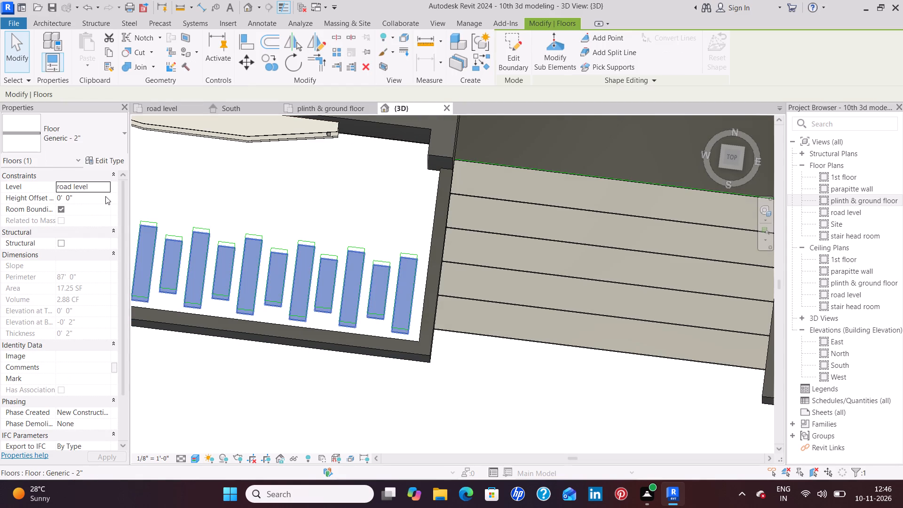
click(112, 156)
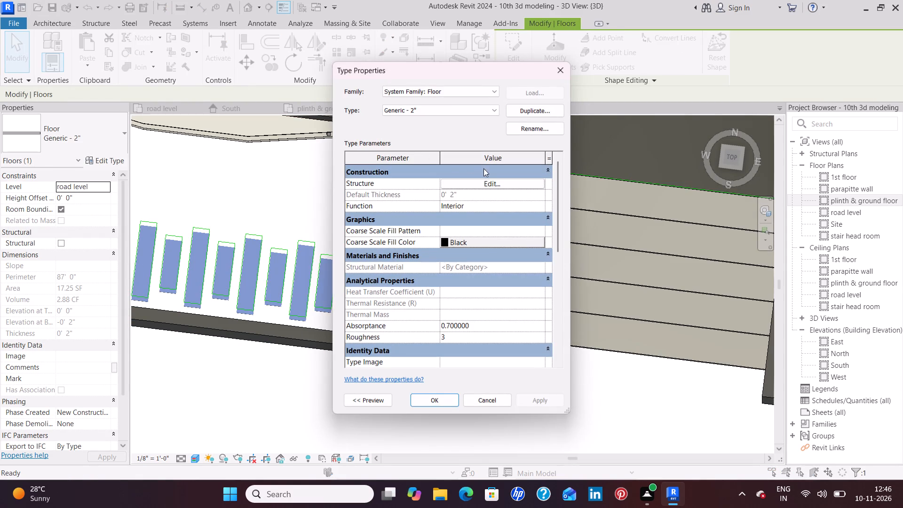
click(489, 181)
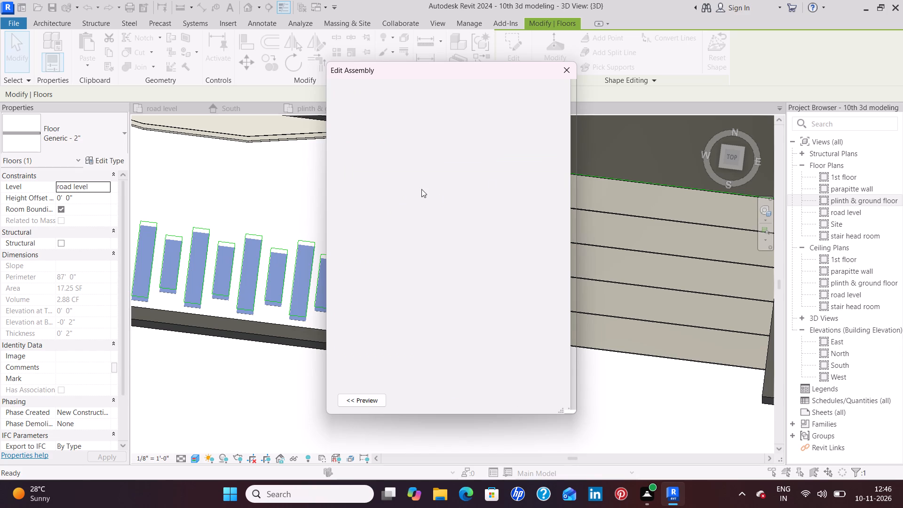
click(427, 190)
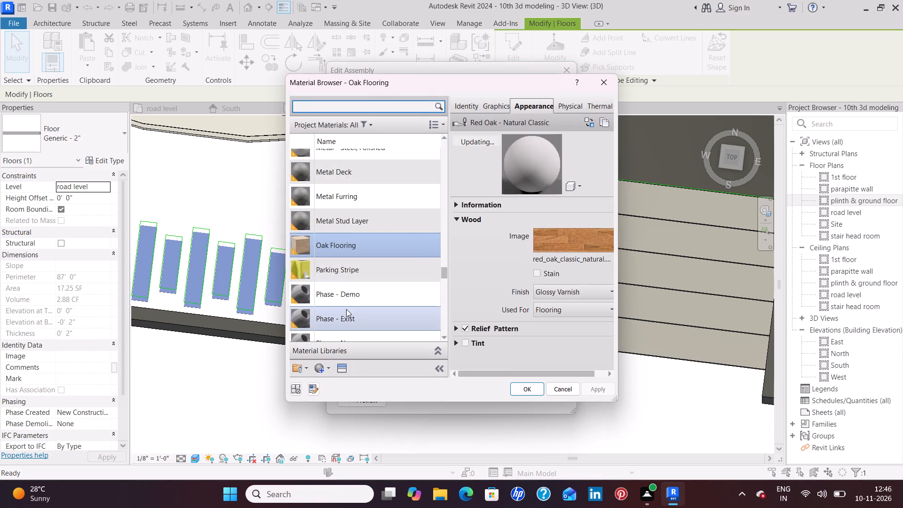
scroll(345, 296, down, 1)
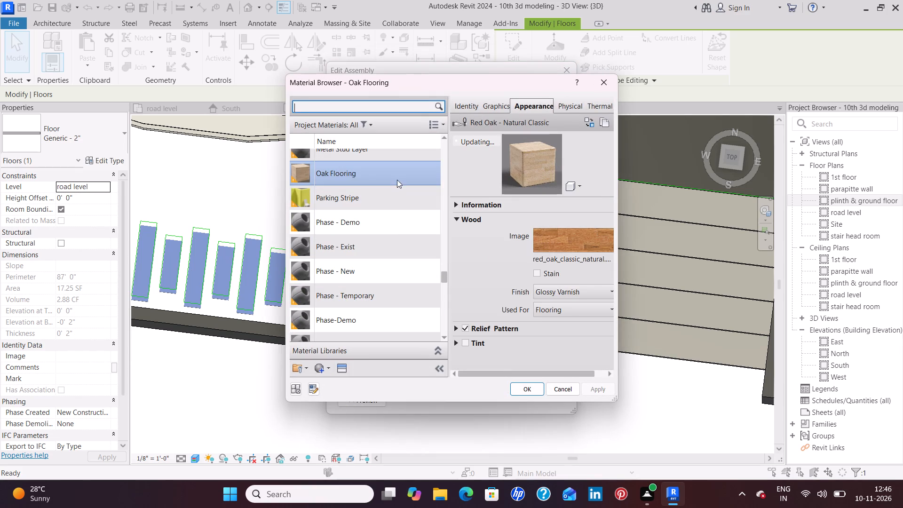
click(397, 175)
click(527, 394)
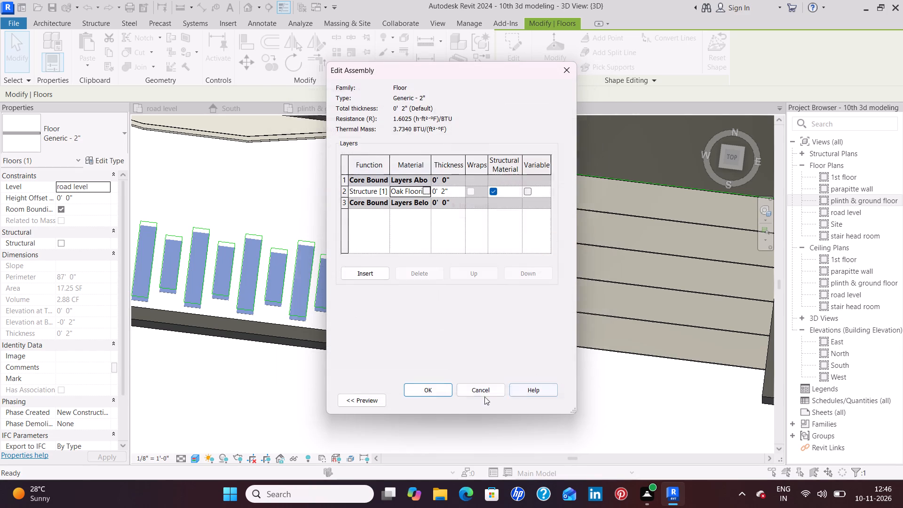
click(420, 389)
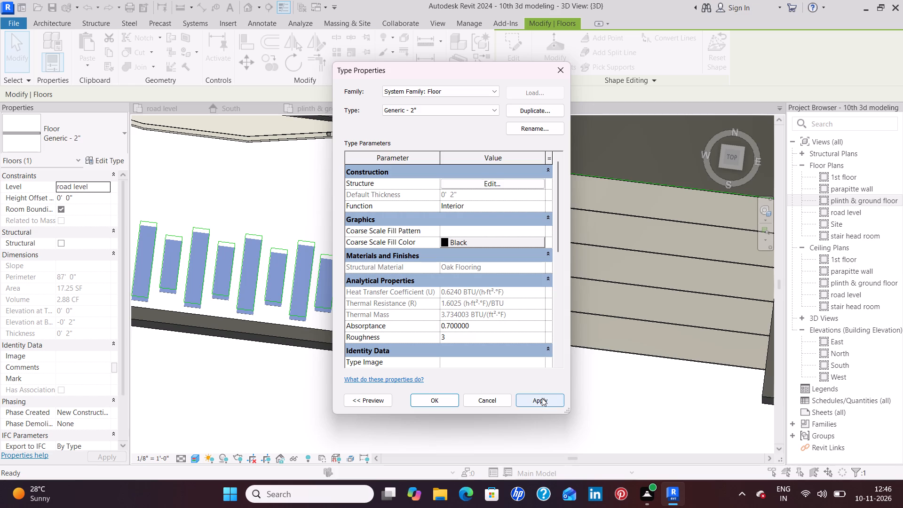
click(542, 398)
click(447, 403)
click(340, 226)
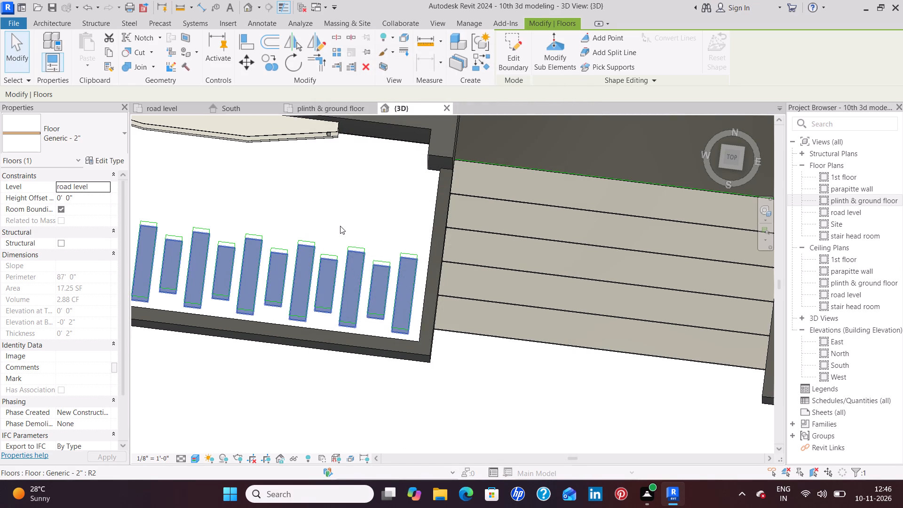
Start a new floor in the plinth & ground floor plan and duplicate its Generic - 2" type as Generic - 2" 2.
scroll(403, 324, down, 4)
scroll(529, 368, down, 3)
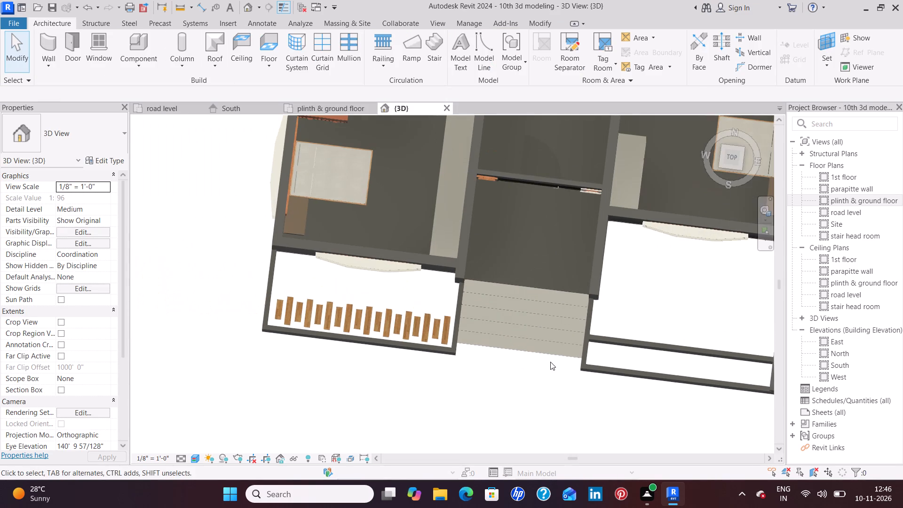
middle_drag(550, 362, 384, 368)
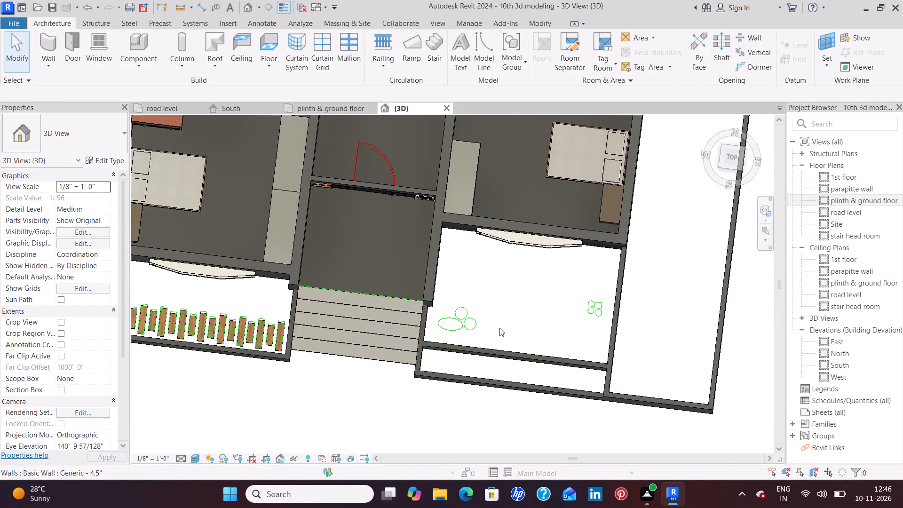
click(322, 104)
scroll(269, 199, down, 4)
scroll(225, 236, down, 5)
middle_drag(205, 254, 434, 228)
scroll(447, 225, down, 3)
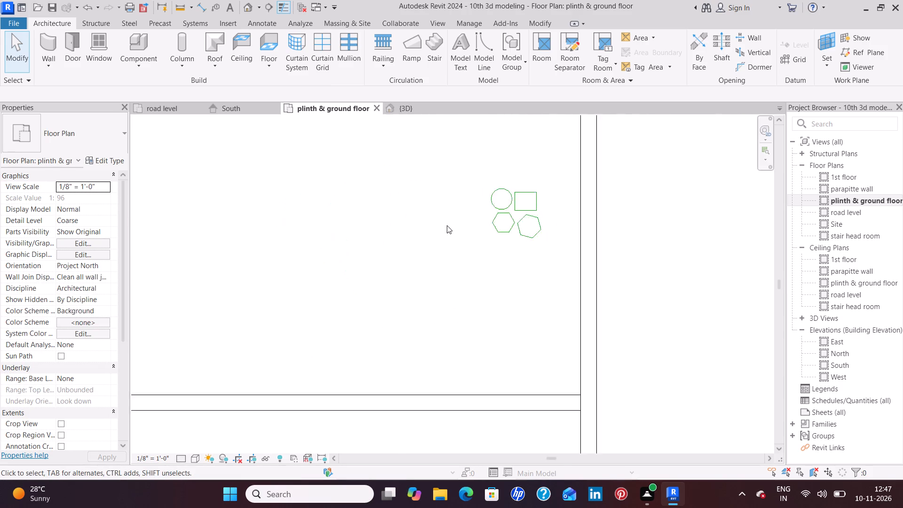
scroll(447, 225, down, 1)
middle_drag(317, 243, 410, 257)
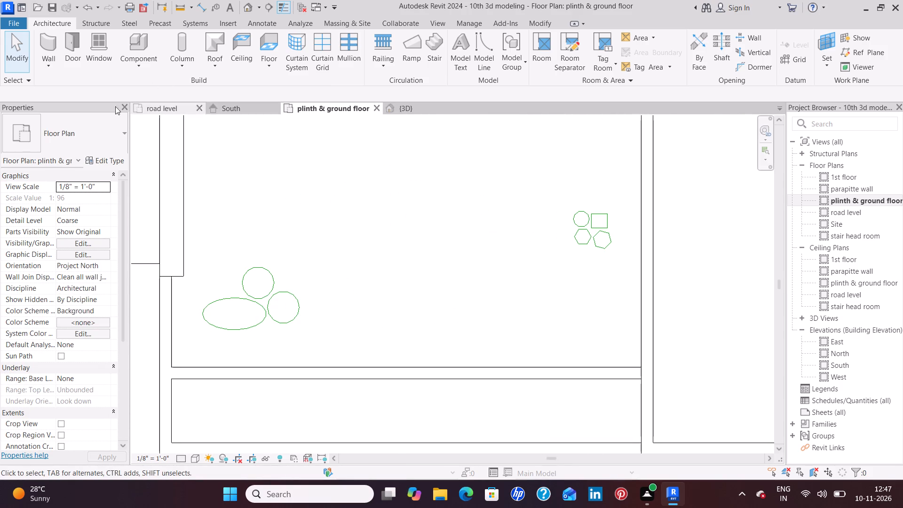
click(270, 50)
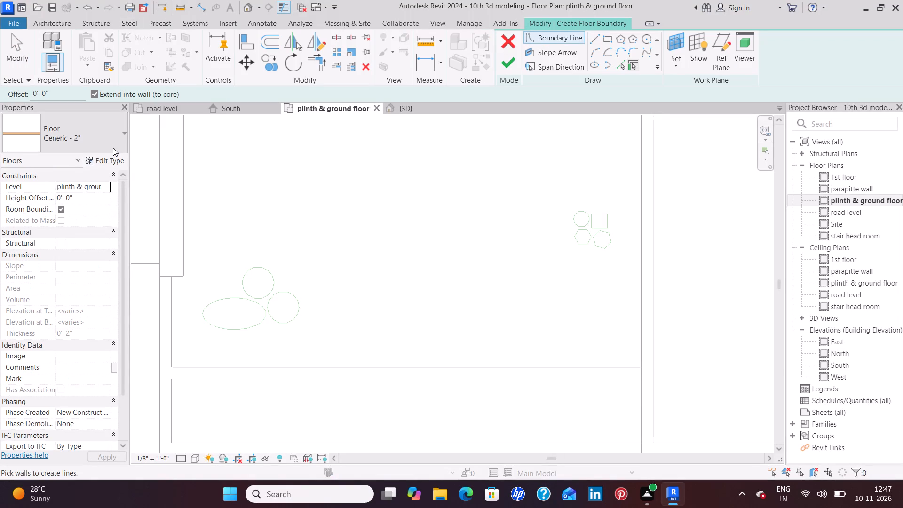
click(112, 158)
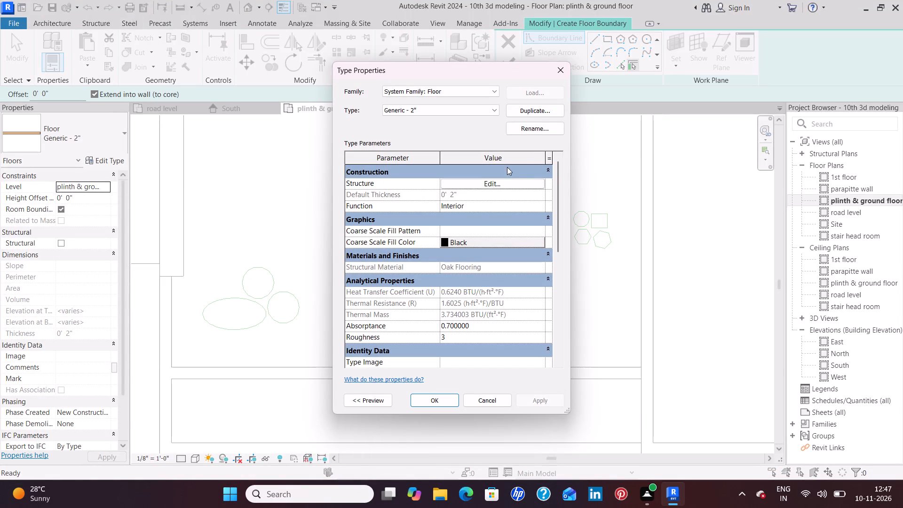
click(534, 109)
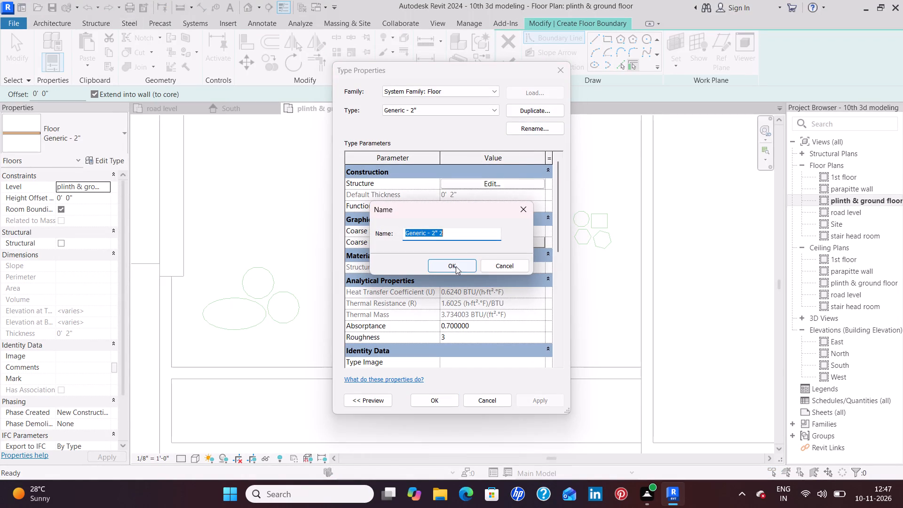
click(456, 266)
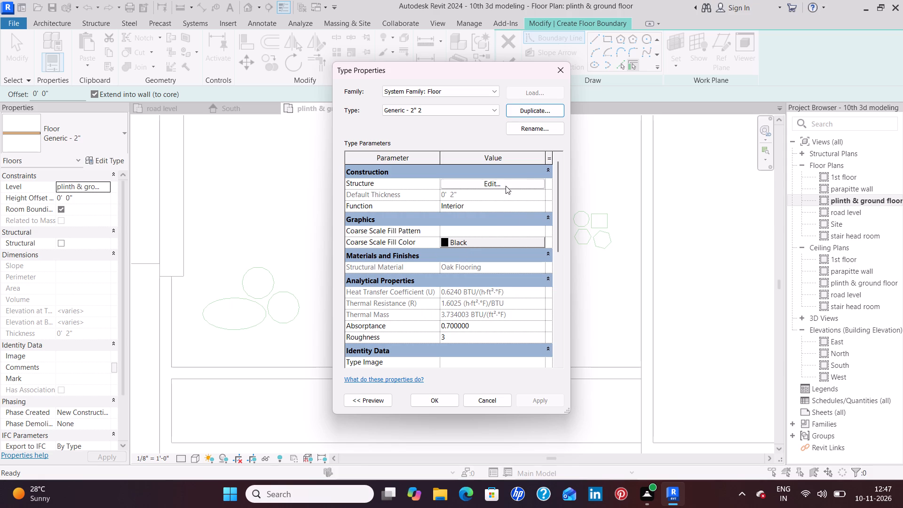
Open the structure layer's material choice for Generic - 2" 2 and preview Roofing, EPDM Membrane and Laminate - Black among the project materials.
click(507, 182)
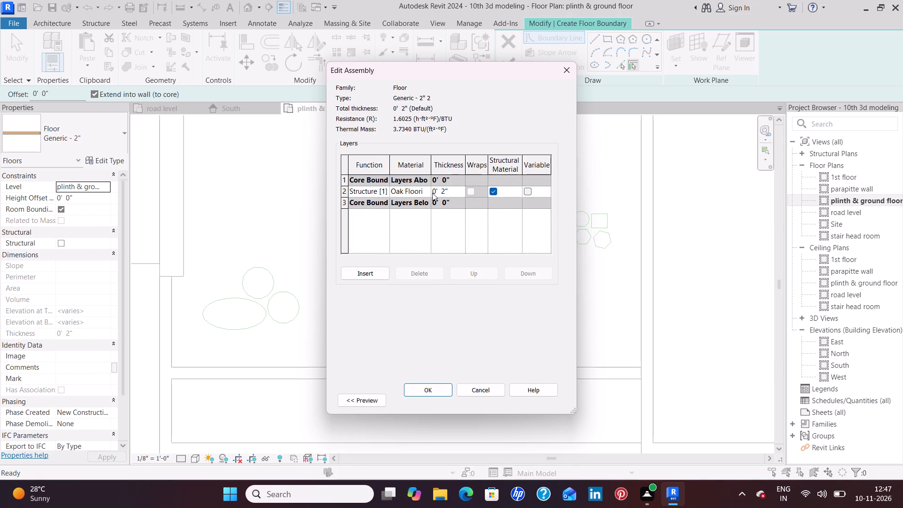
click(428, 192)
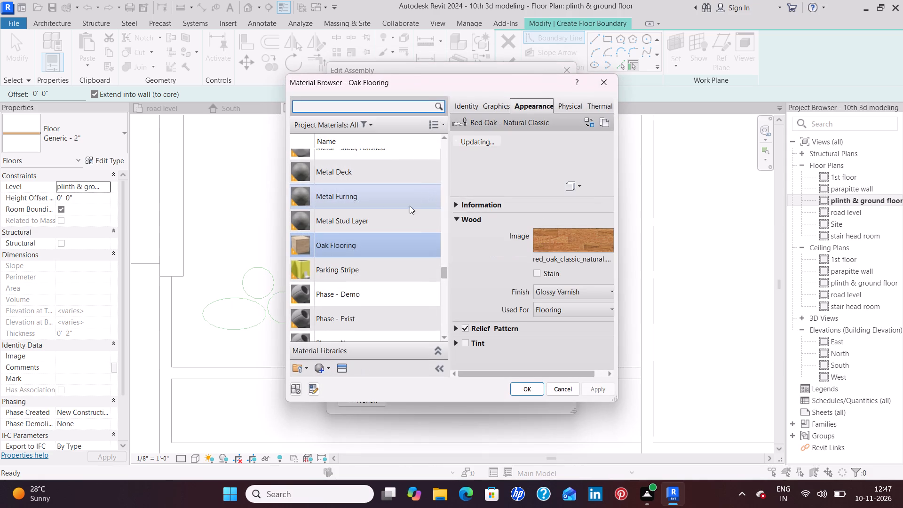
scroll(362, 217, down, 1)
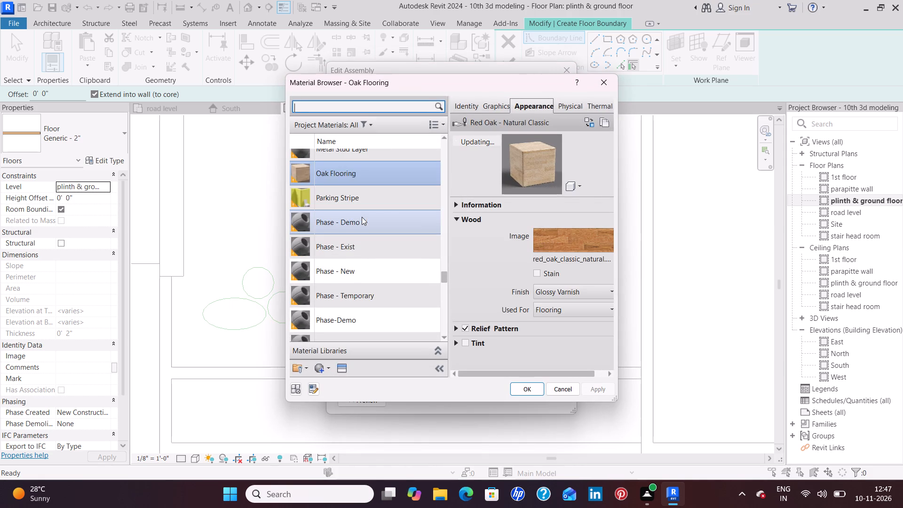
scroll(362, 217, down, 3)
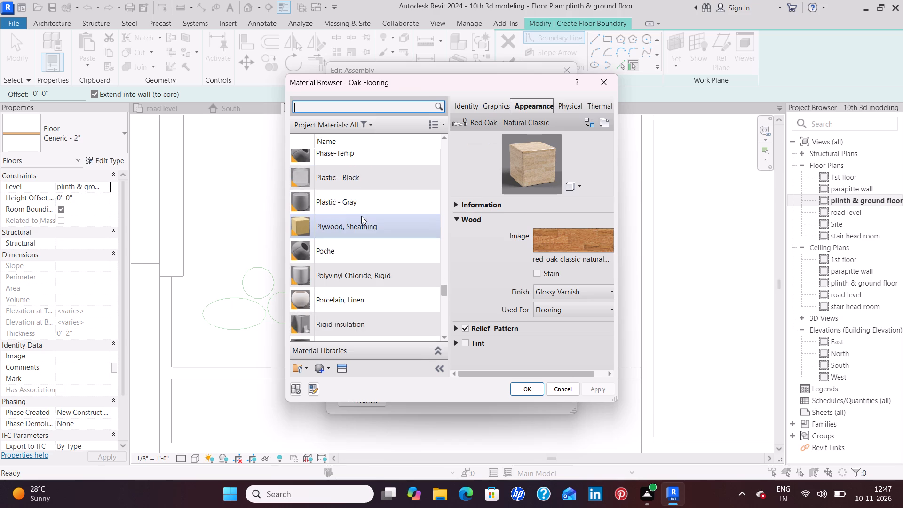
scroll(361, 216, down, 2)
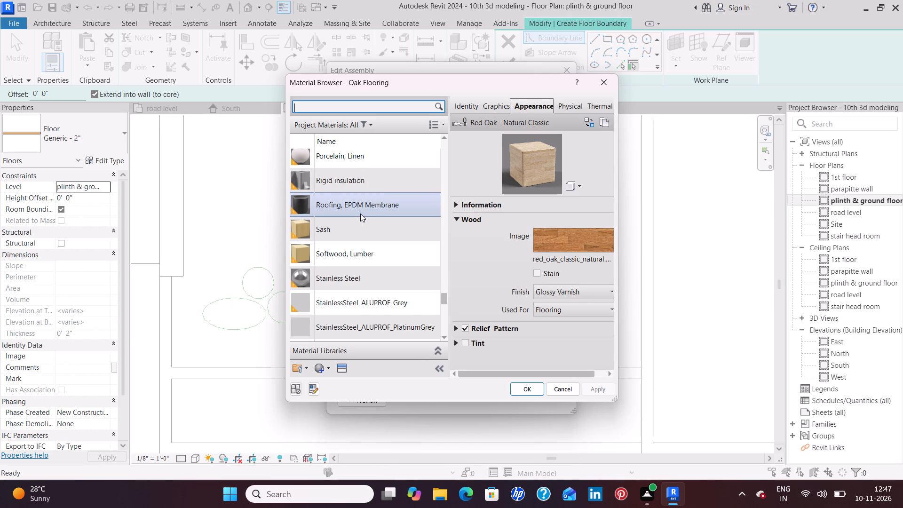
click(360, 211)
scroll(360, 211, down, 1)
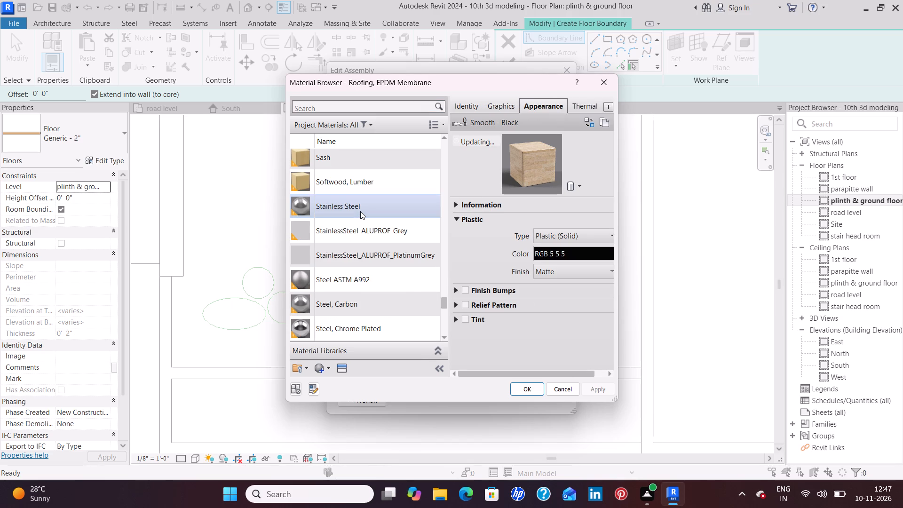
scroll(360, 211, down, 1)
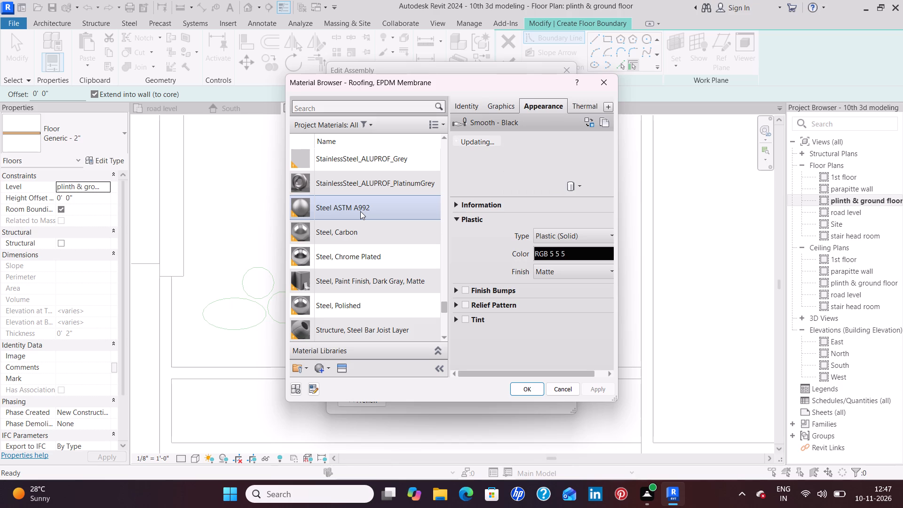
scroll(360, 211, down, 1)
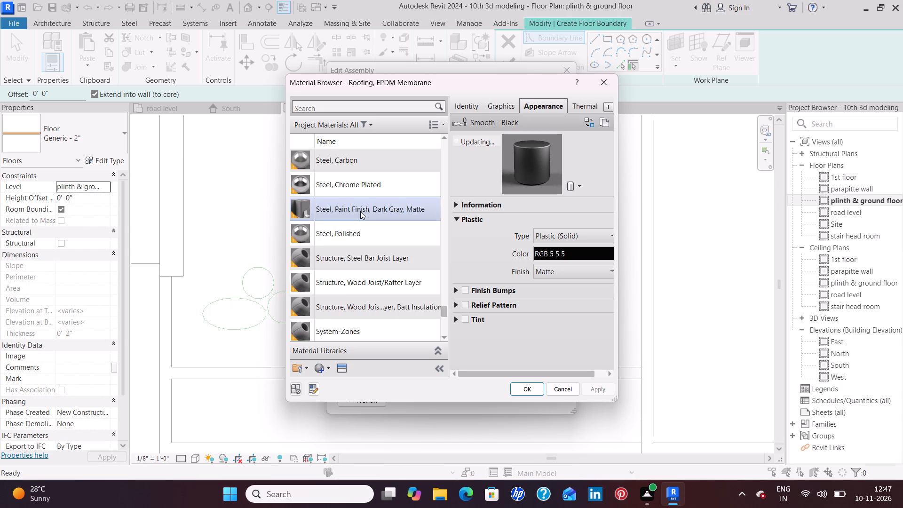
scroll(360, 211, down, 2)
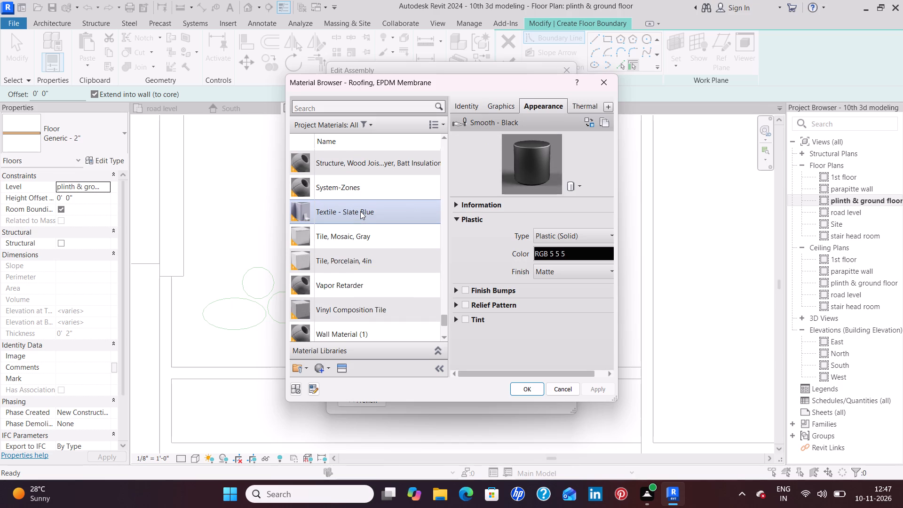
scroll(360, 211, down, 4)
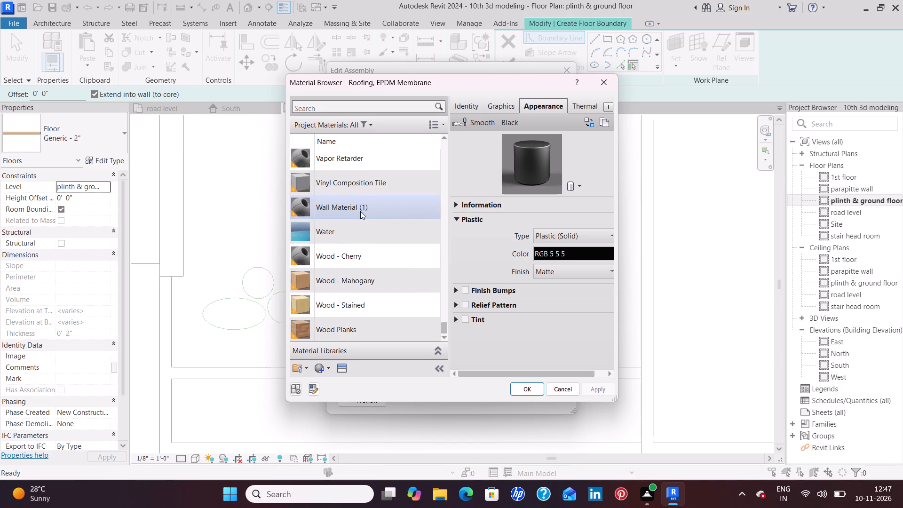
scroll(360, 211, up, 6)
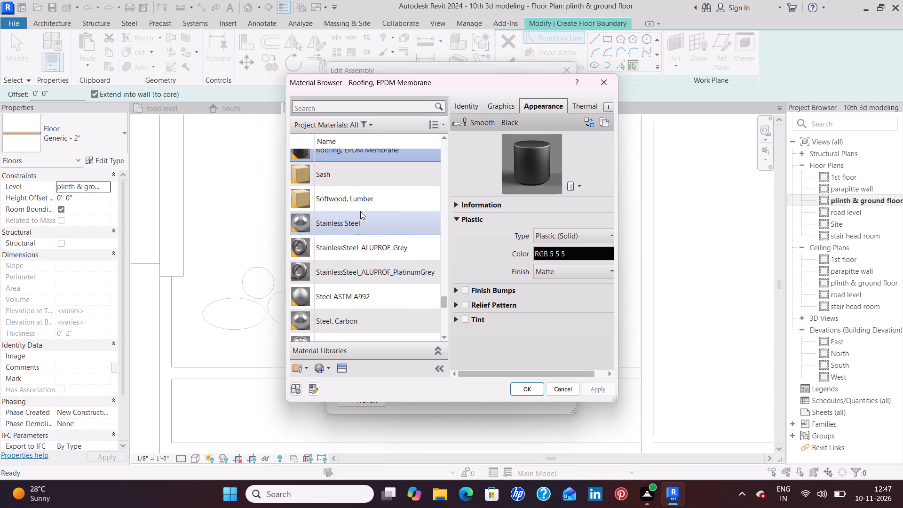
scroll(360, 211, up, 4)
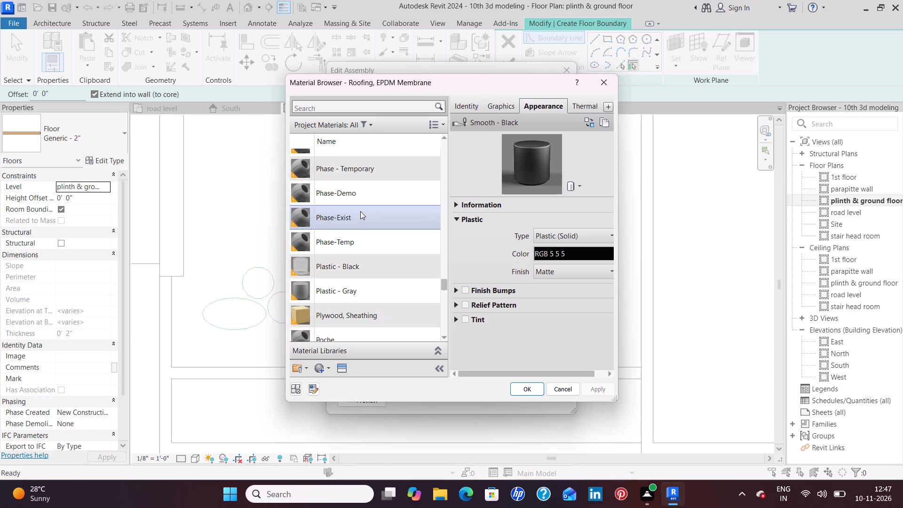
scroll(360, 211, up, 3)
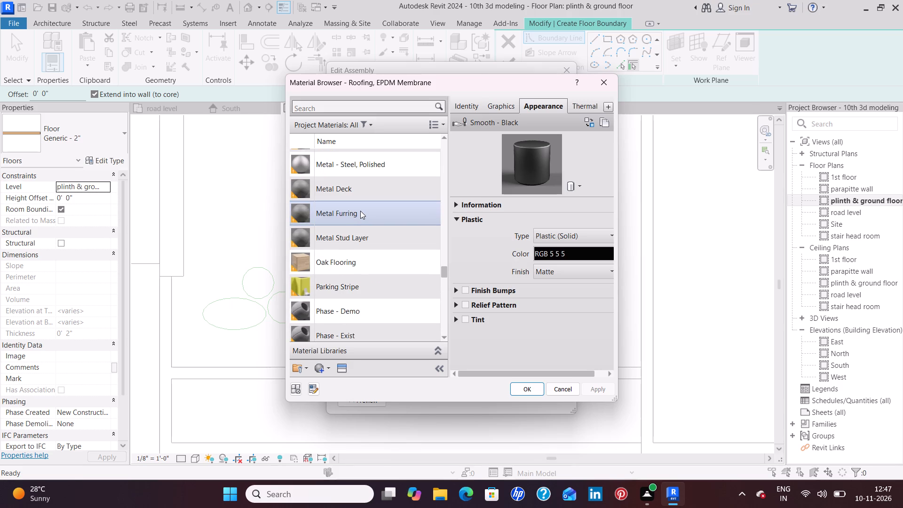
scroll(360, 211, up, 1)
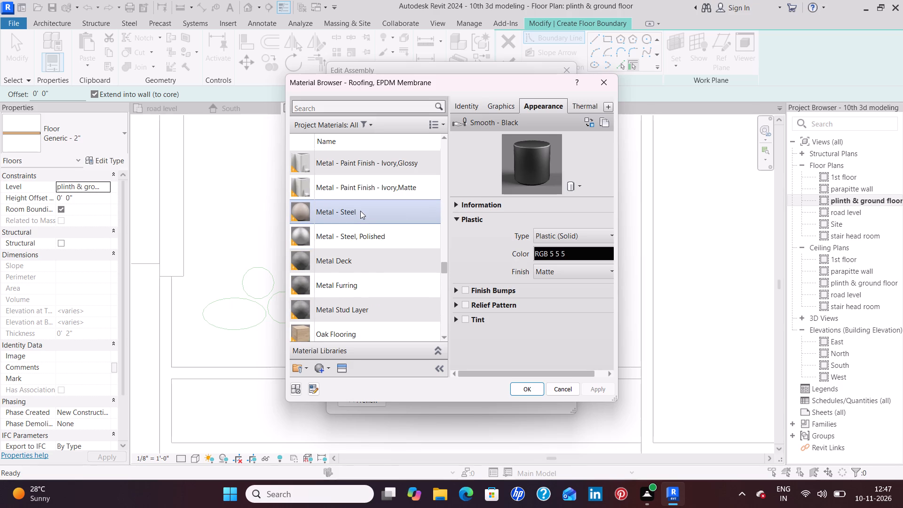
scroll(360, 211, up, 1)
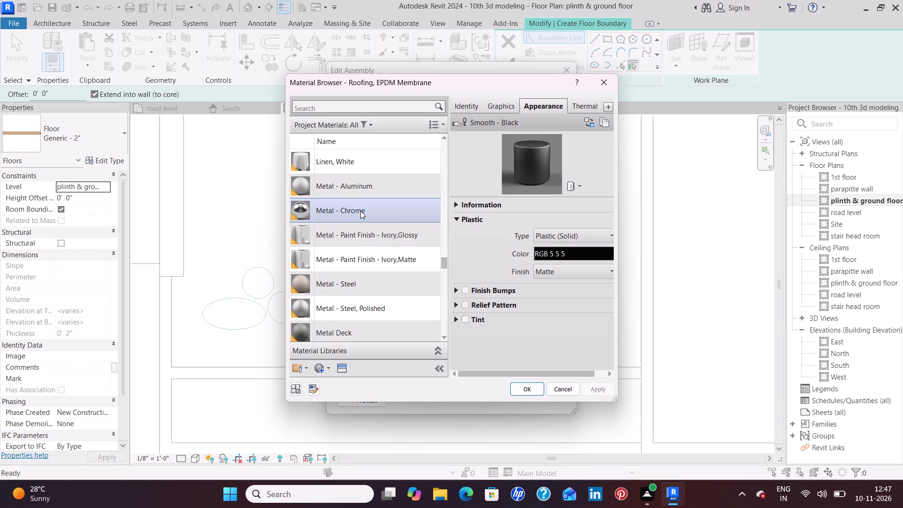
scroll(360, 211, up, 2)
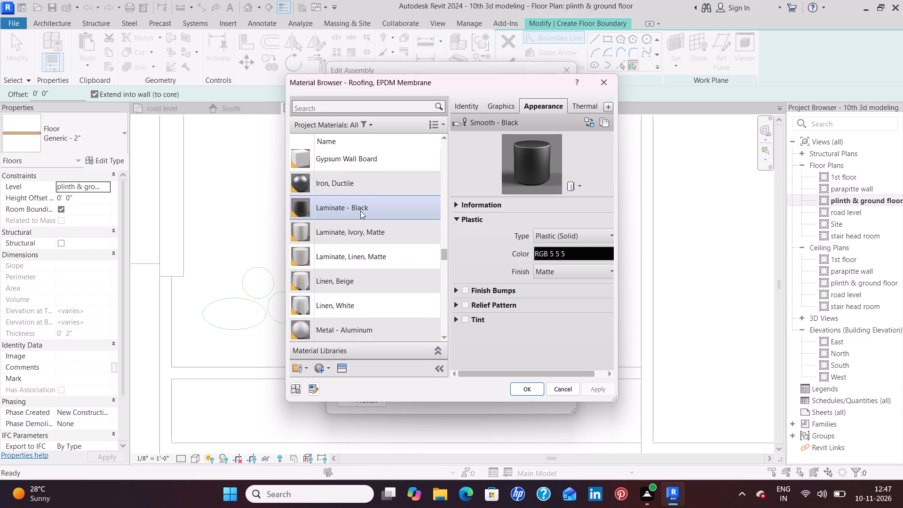
scroll(360, 211, up, 1)
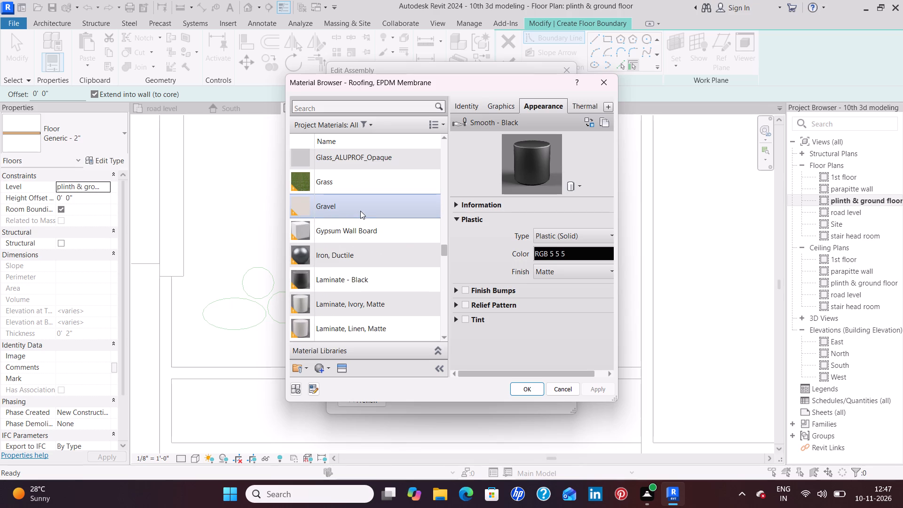
scroll(343, 293, down, 1)
click(357, 212)
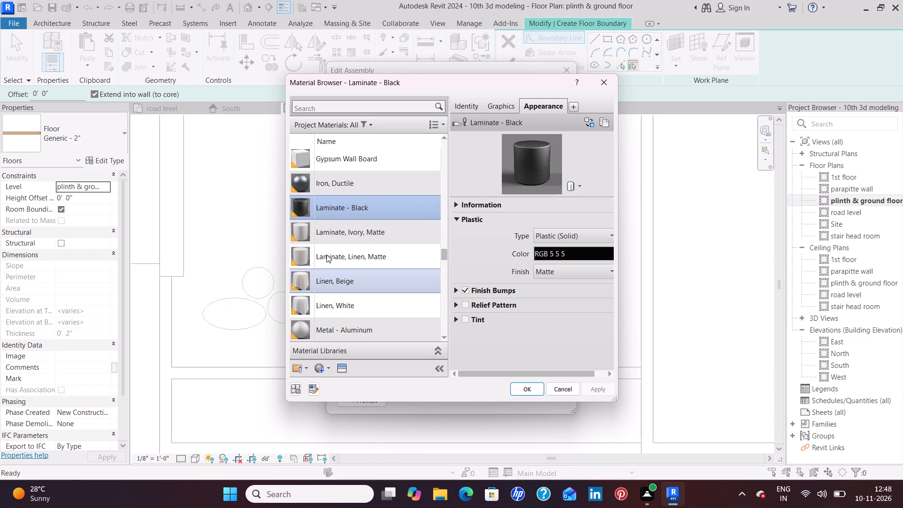
Assign Black, Glossy as the structure layer material of the Generic - 2" 2 floor type and apply the type changes.
scroll(329, 242, up, 3)
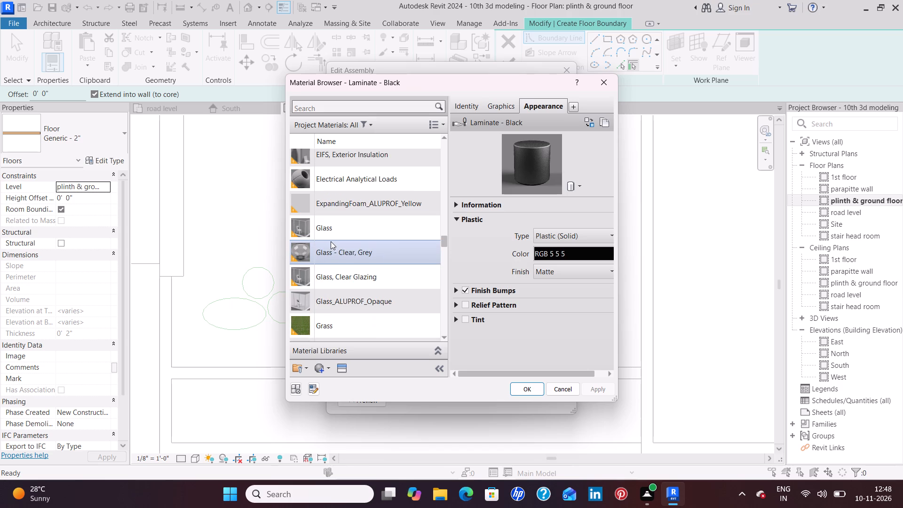
scroll(332, 241, up, 1)
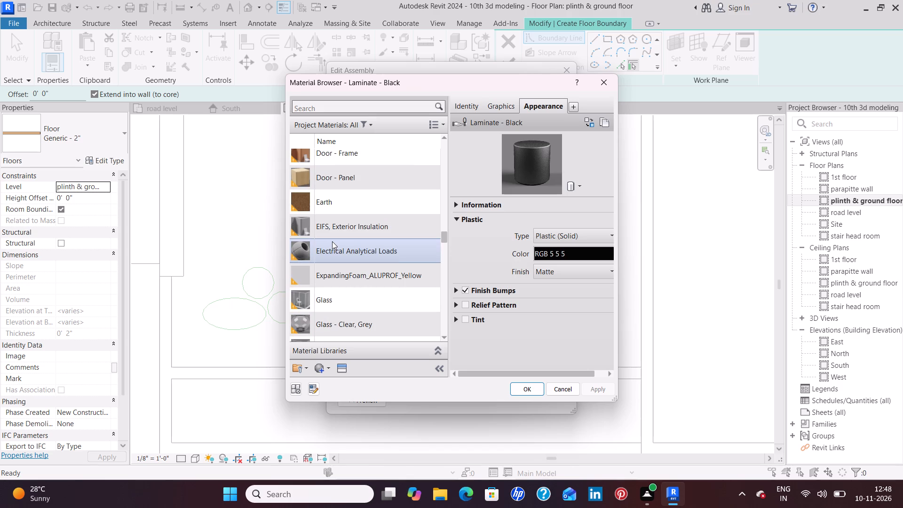
scroll(332, 241, up, 1)
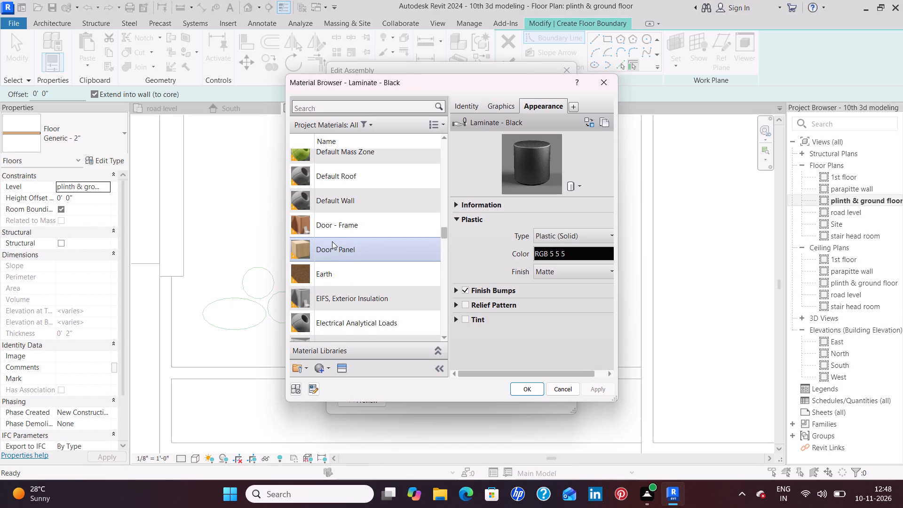
scroll(332, 241, up, 2)
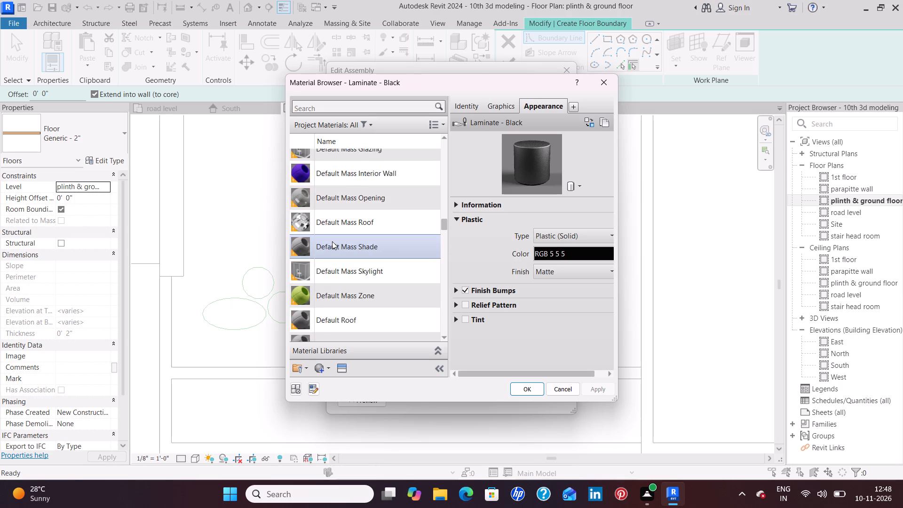
scroll(332, 241, up, 1)
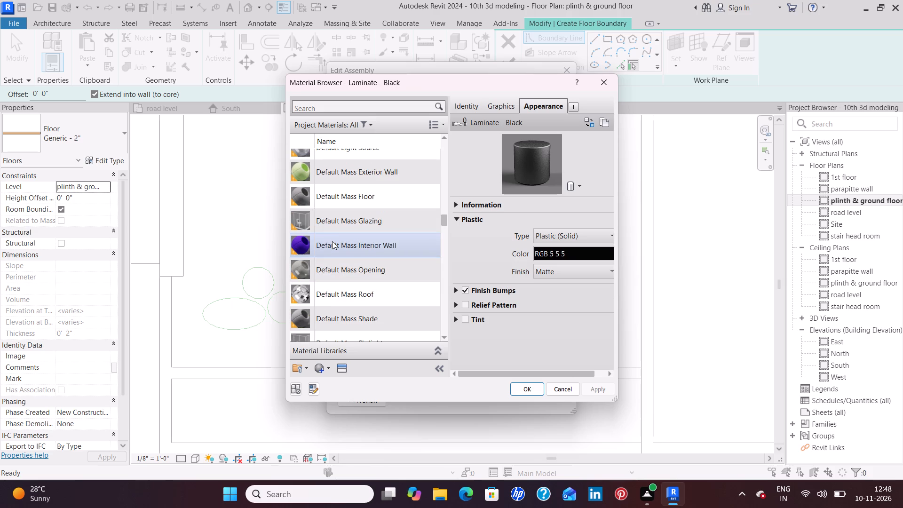
scroll(332, 241, up, 2)
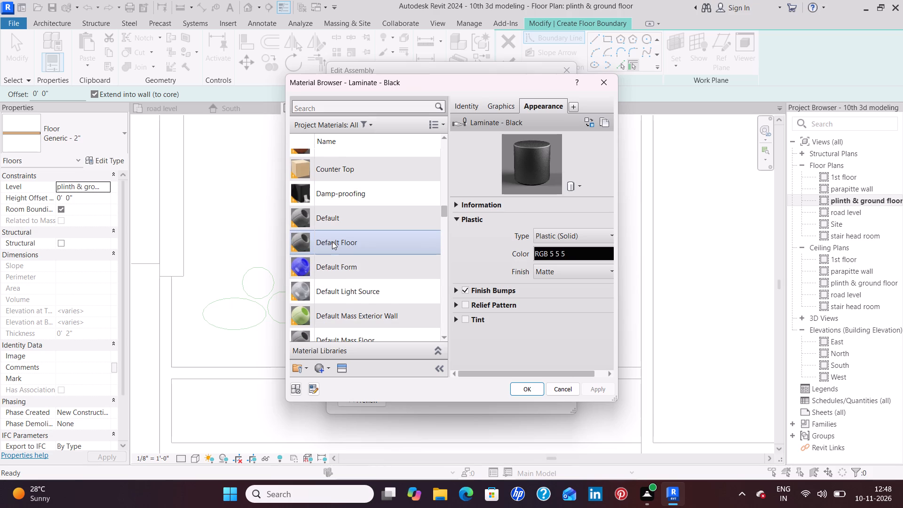
scroll(332, 241, up, 4)
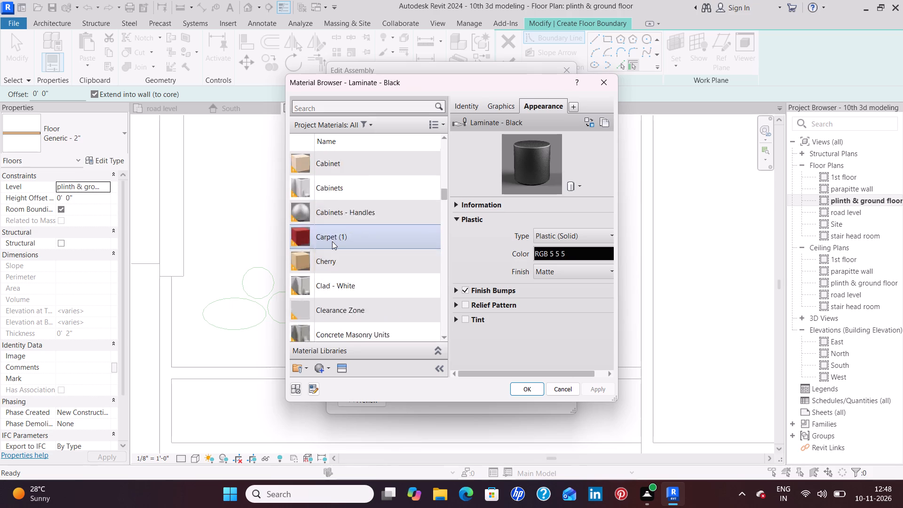
scroll(332, 241, up, 2)
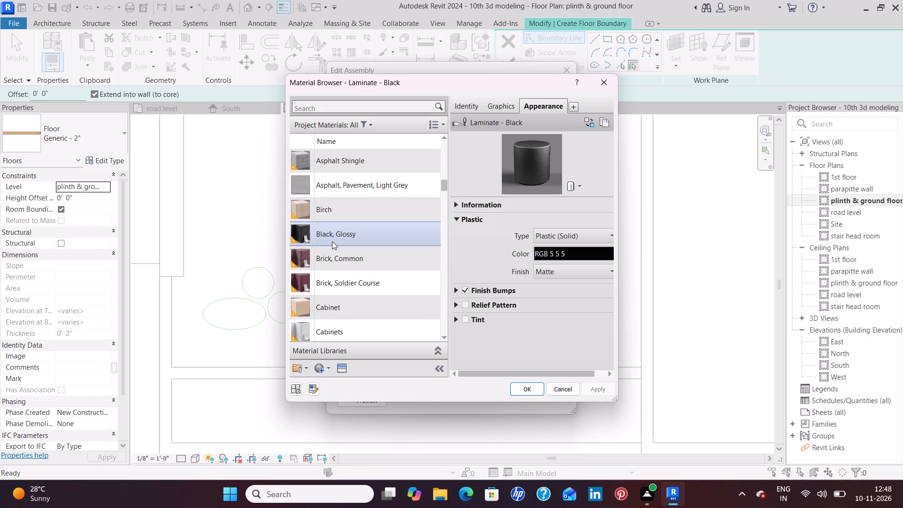
click(341, 242)
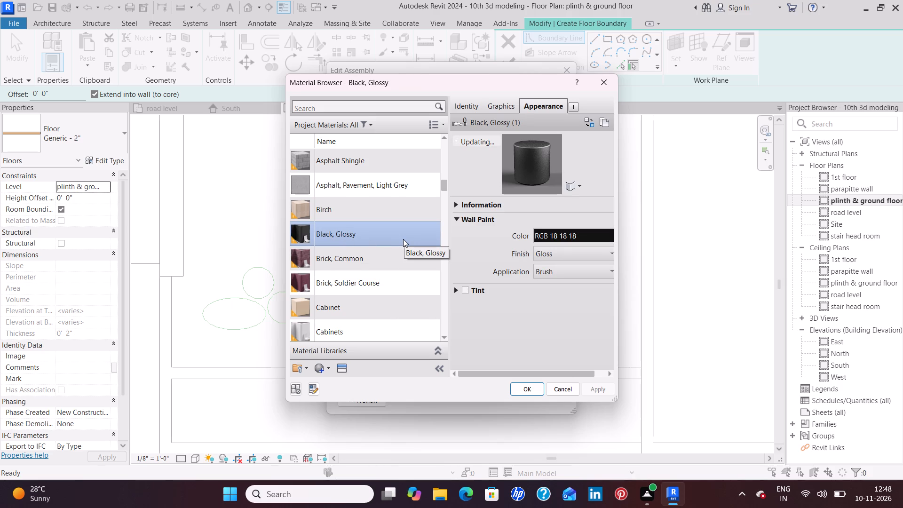
scroll(403, 239, up, 1)
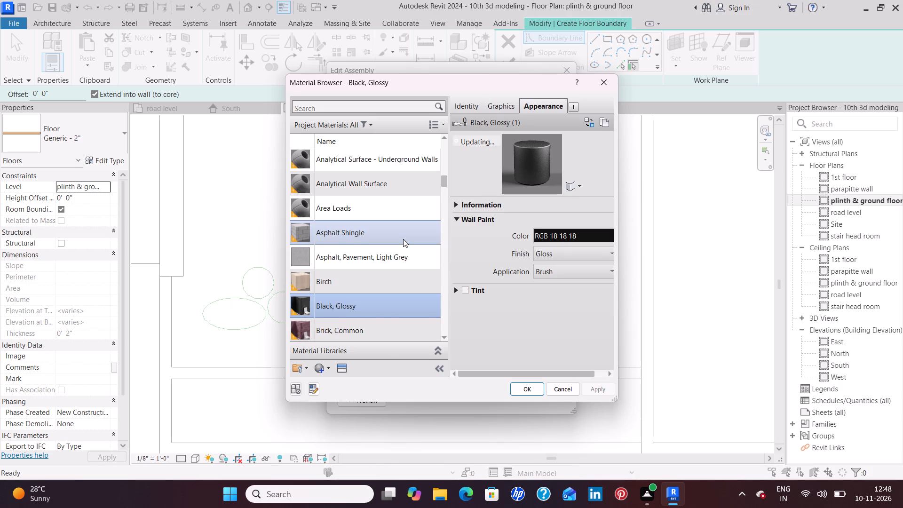
scroll(403, 239, up, 4)
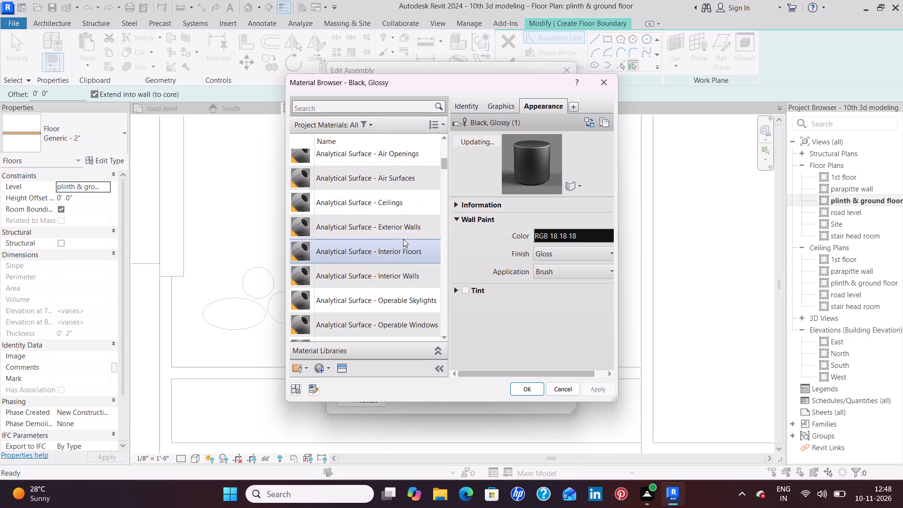
scroll(403, 239, up, 6)
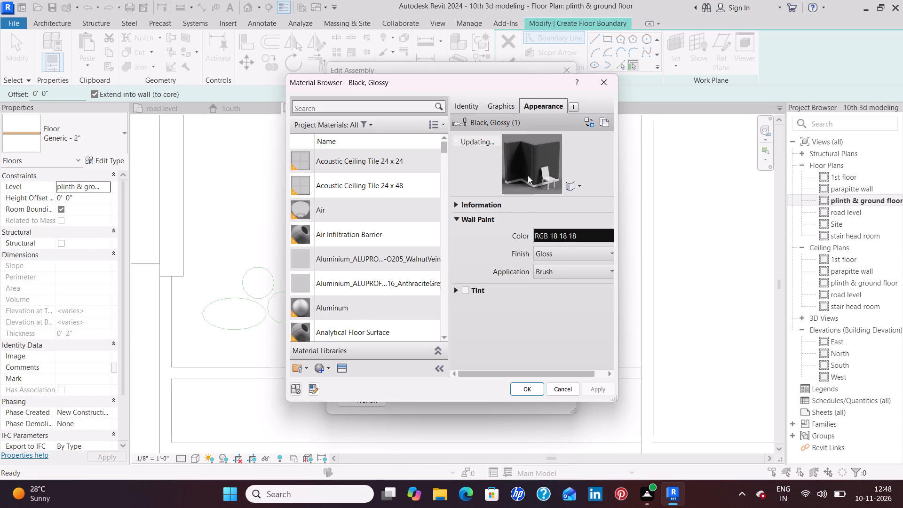
click(524, 387)
click(431, 389)
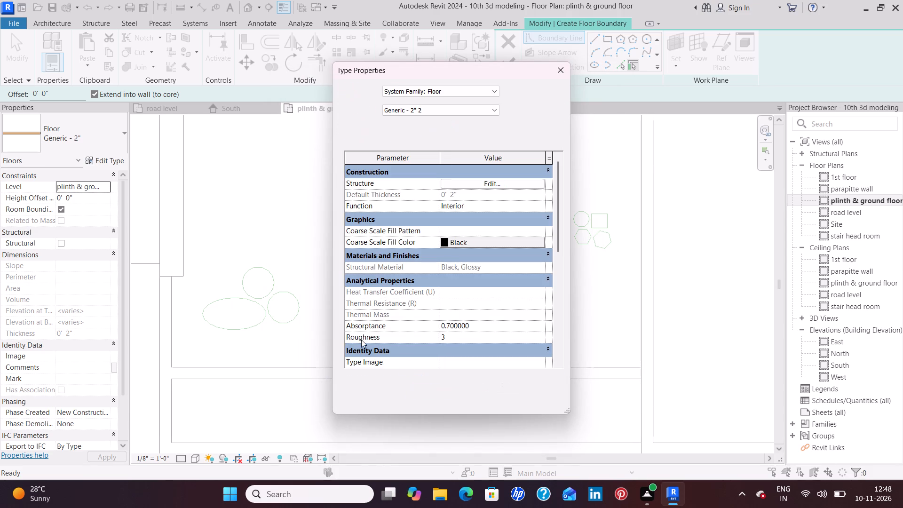
click(541, 398)
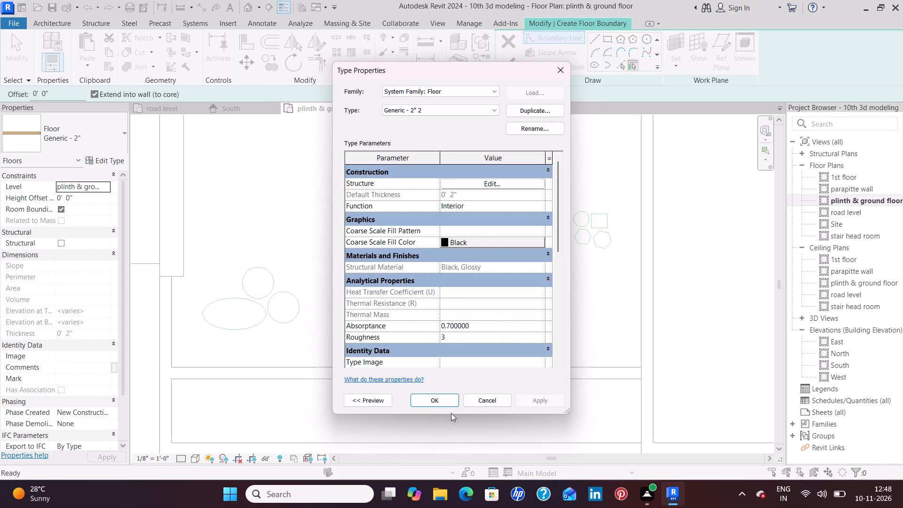
click(441, 403)
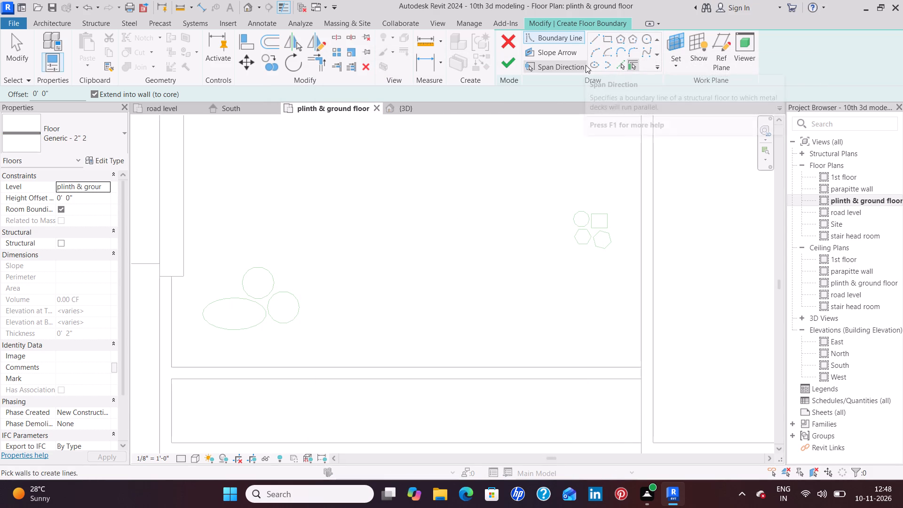
Trace floor boundaries over the front area's ellipse with 1'-0" and 6" semi-axes and the two adjacent 6" radius circles.
click(594, 62)
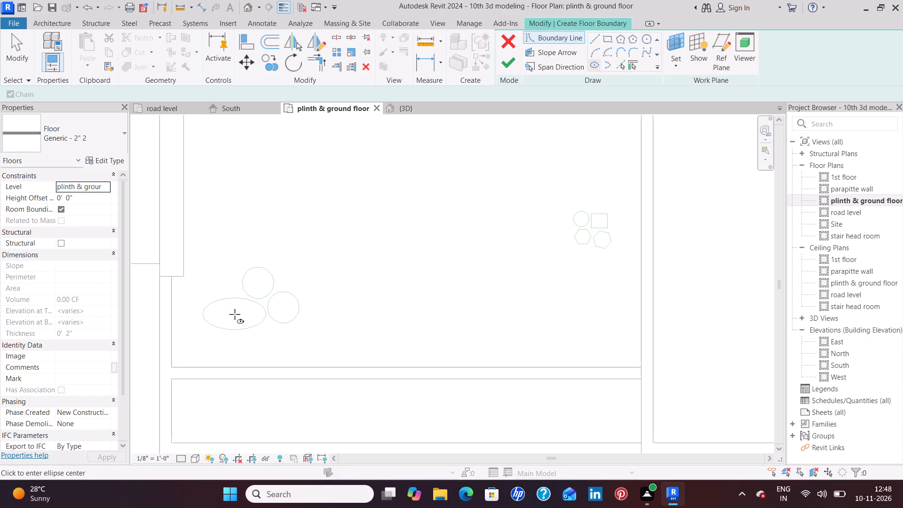
click(235, 314)
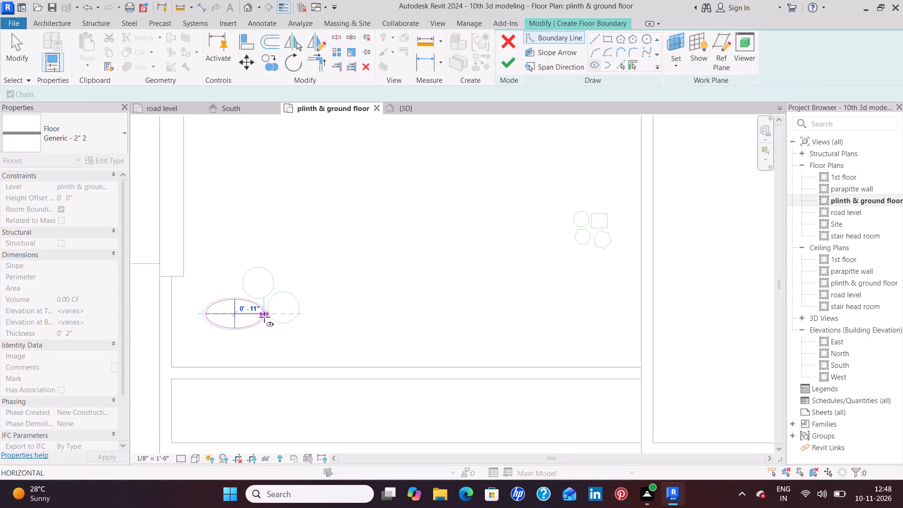
click(266, 317)
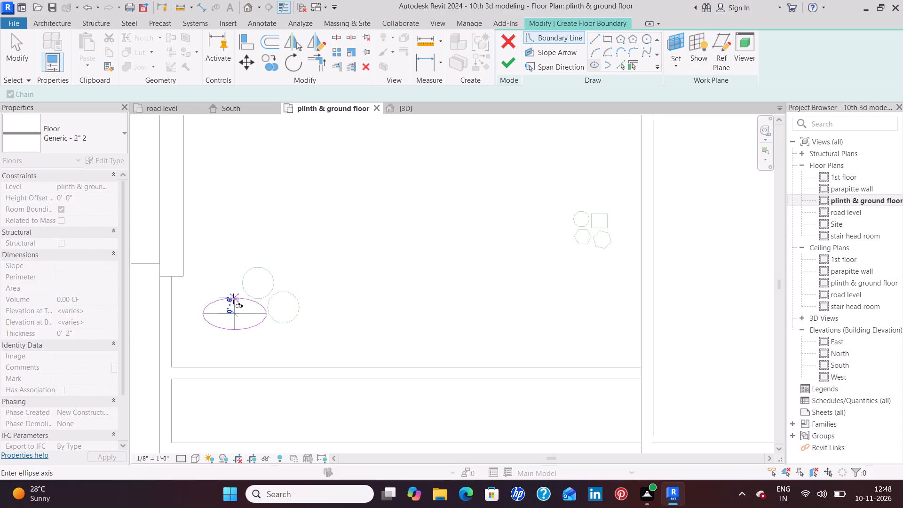
click(235, 298)
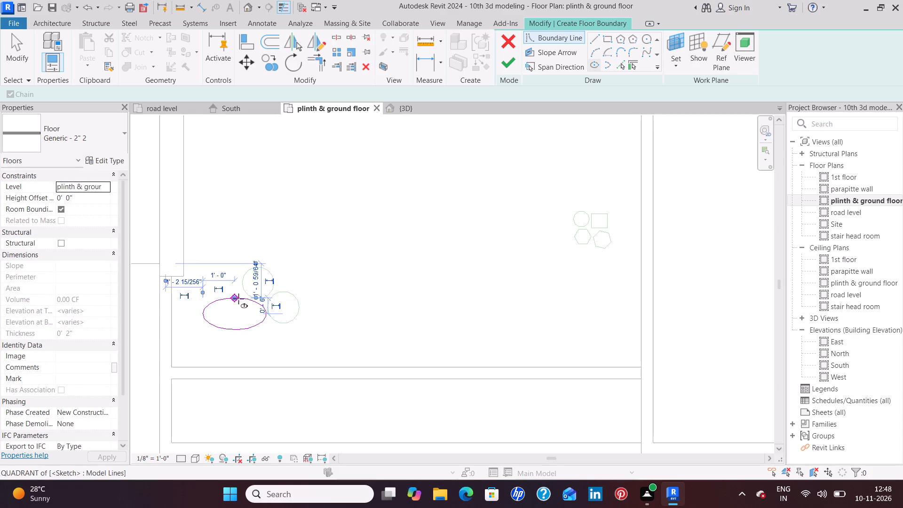
click(646, 40)
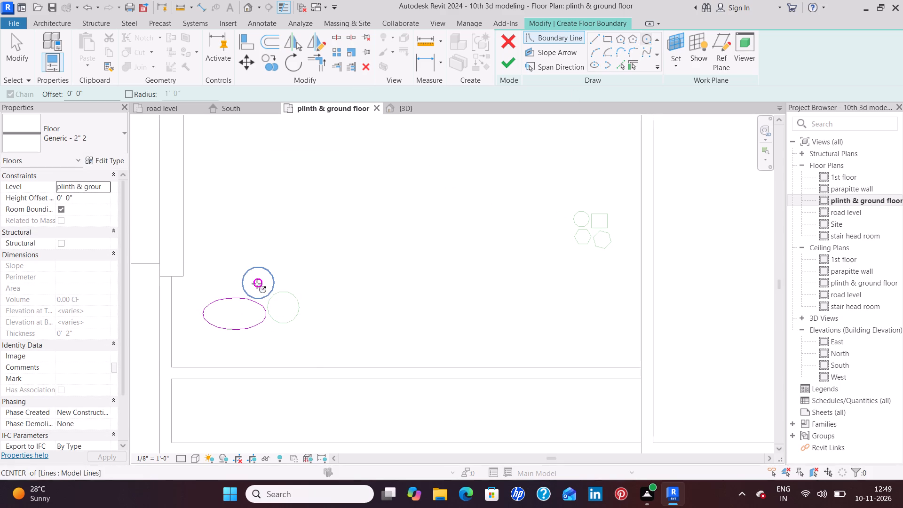
click(257, 285)
click(271, 282)
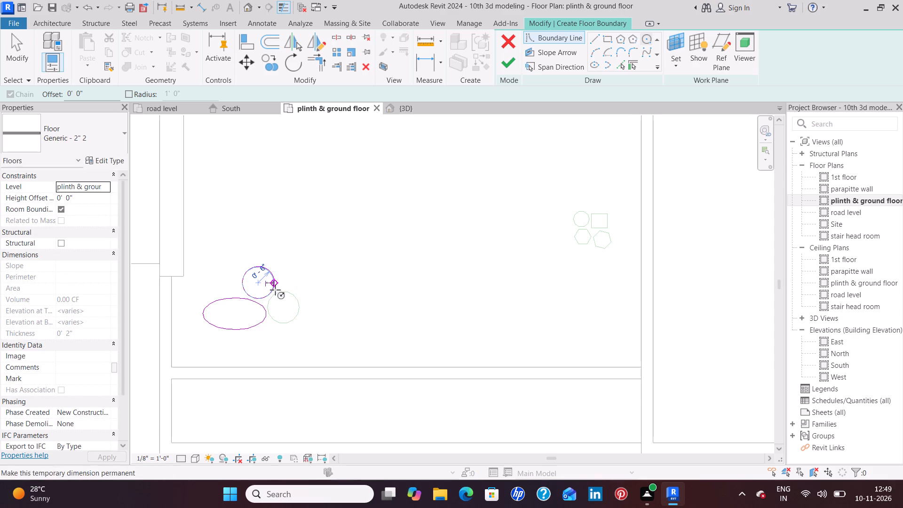
click(284, 309)
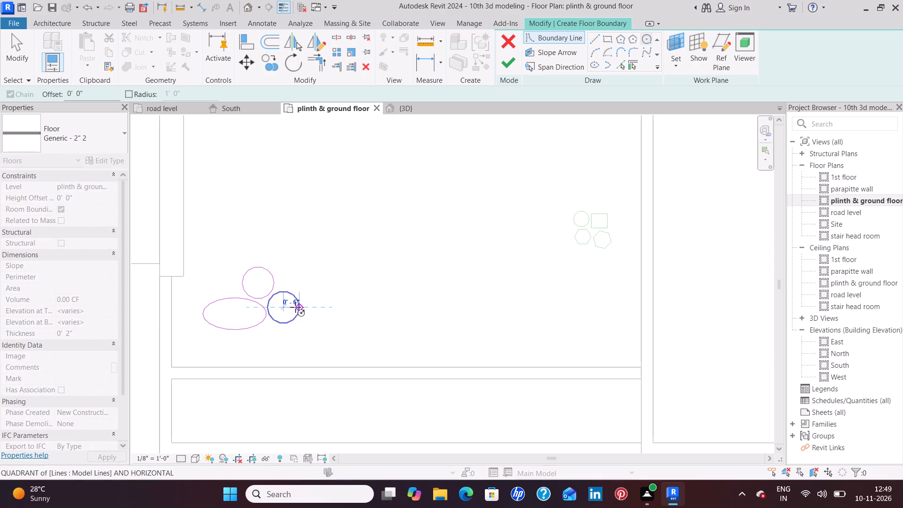
click(295, 307)
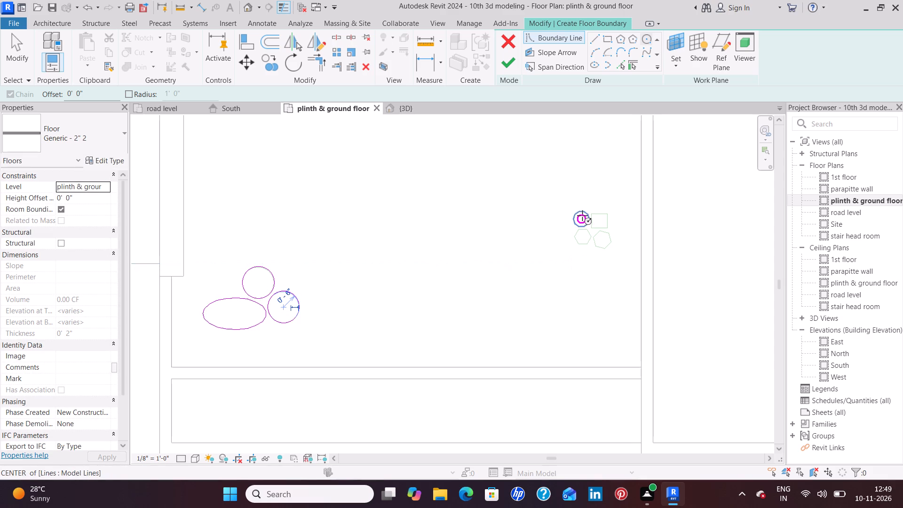
Trace the small shape group's 3" radius circle, the tilted hexagon as a circumscribed polygon and the flat hexagon as an inscribed polygon.
scroll(584, 219, up, 8)
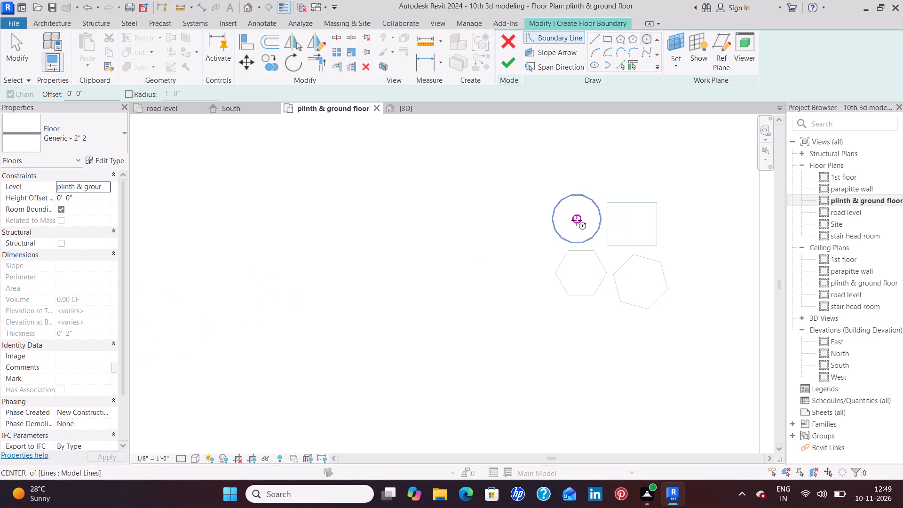
click(577, 220)
click(594, 208)
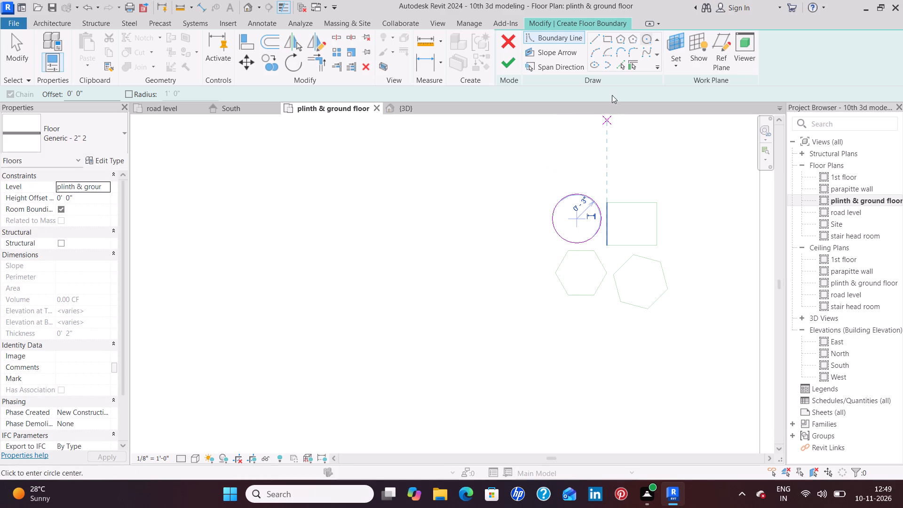
click(633, 41)
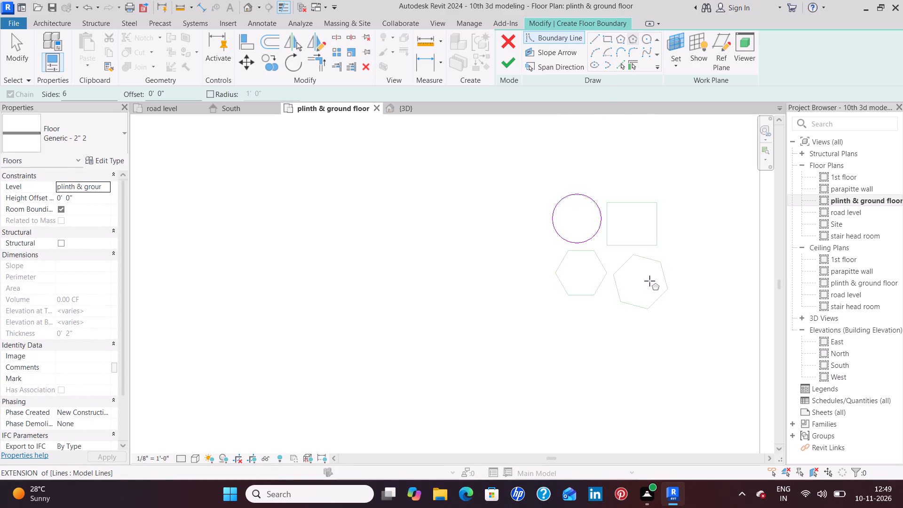
click(639, 281)
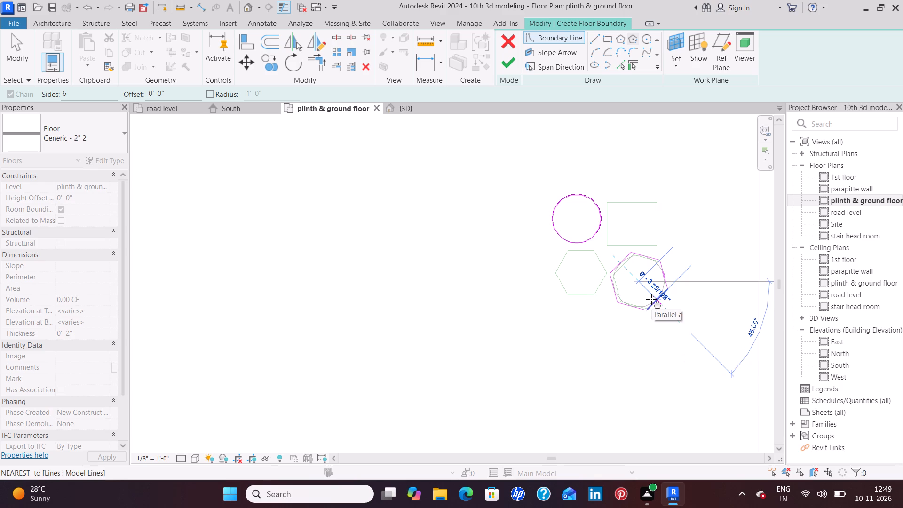
click(651, 299)
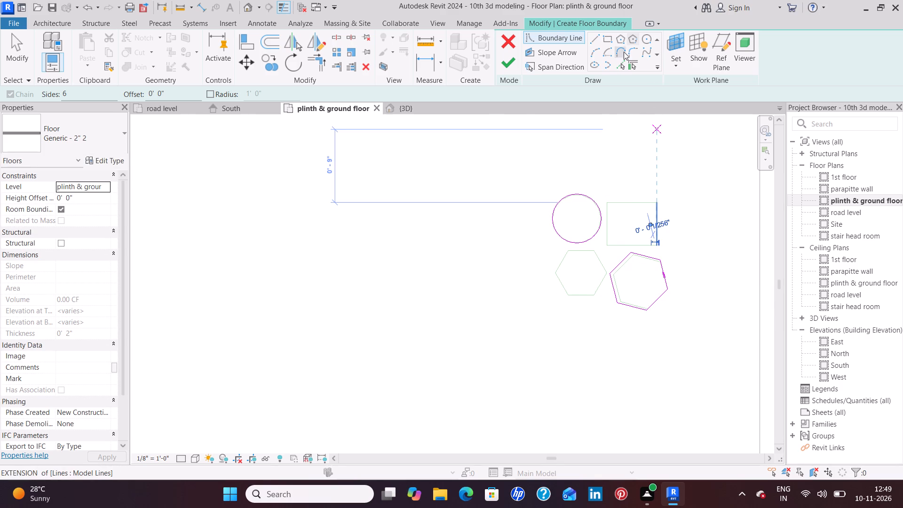
click(621, 40)
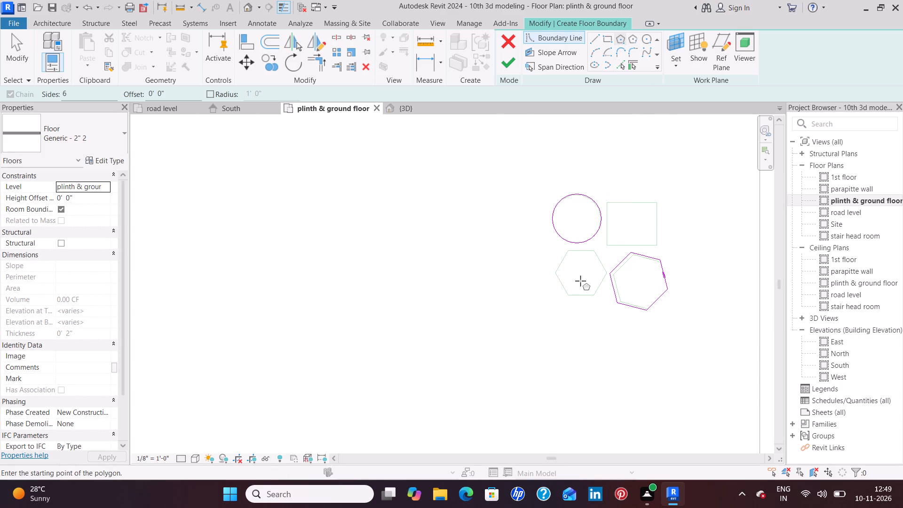
click(584, 272)
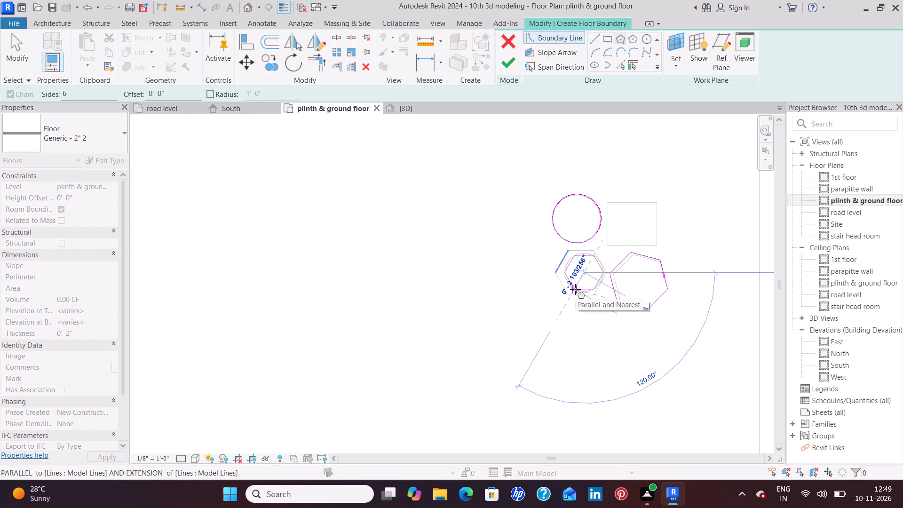
scroll(574, 290, up, 2)
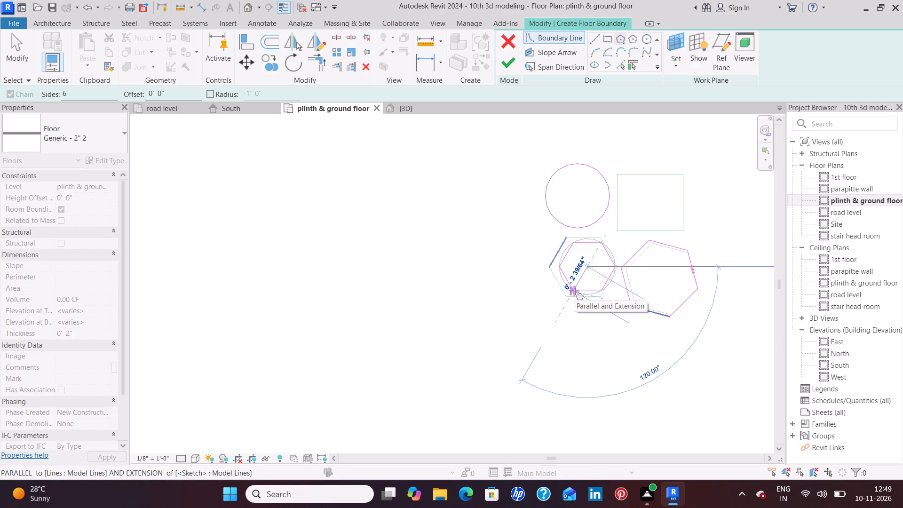
click(574, 291)
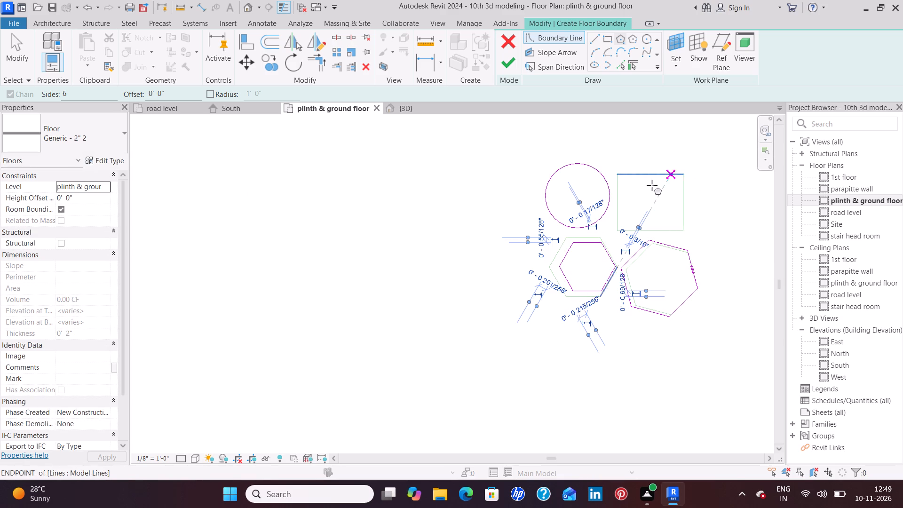
Trace the rectangle beside the small circle as a floor boundary, about 6 19/128" by 5 35/128".
click(605, 39)
click(683, 175)
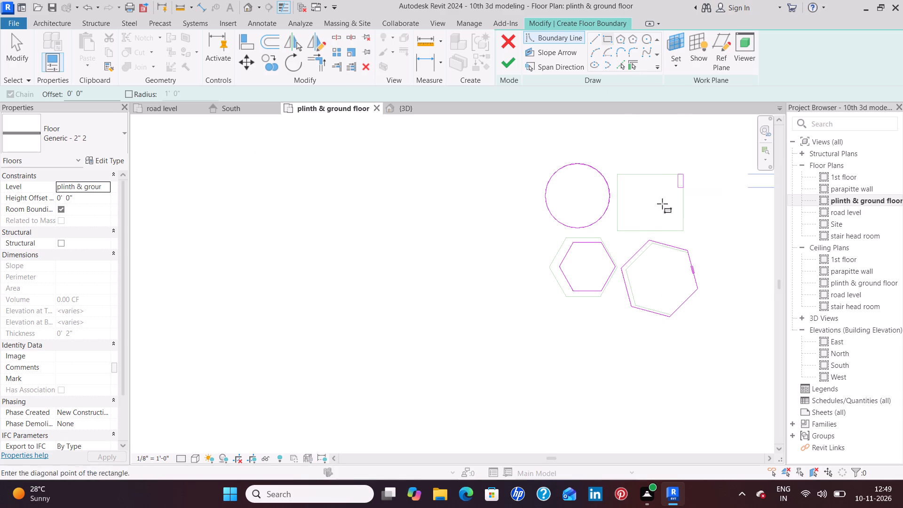
click(615, 231)
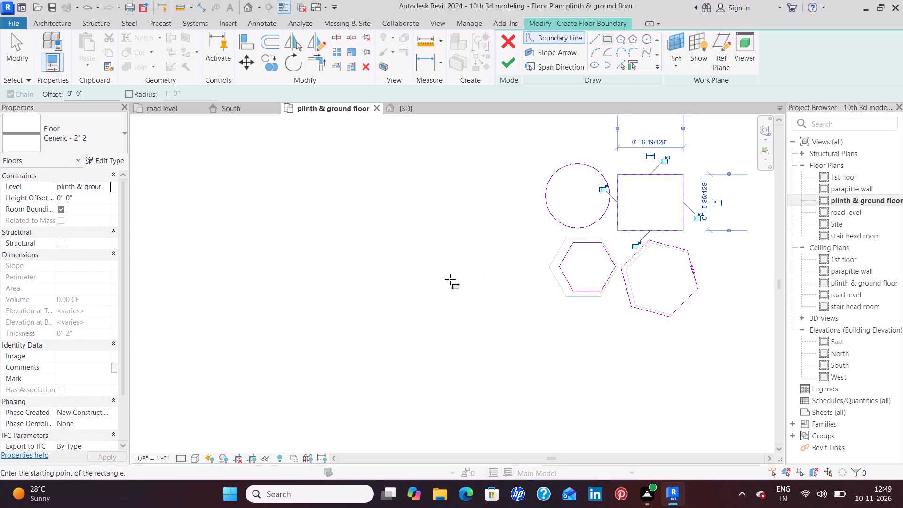
click(442, 286)
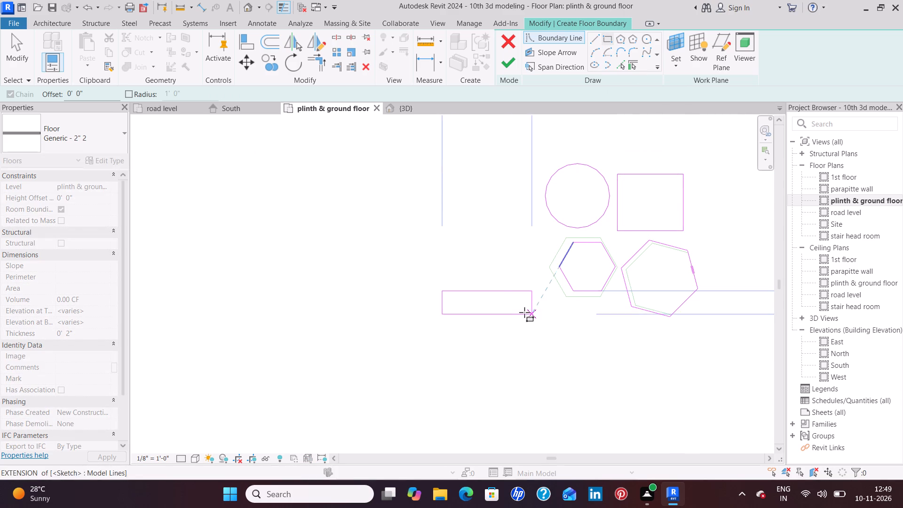
key(Escape)
key(Escape)
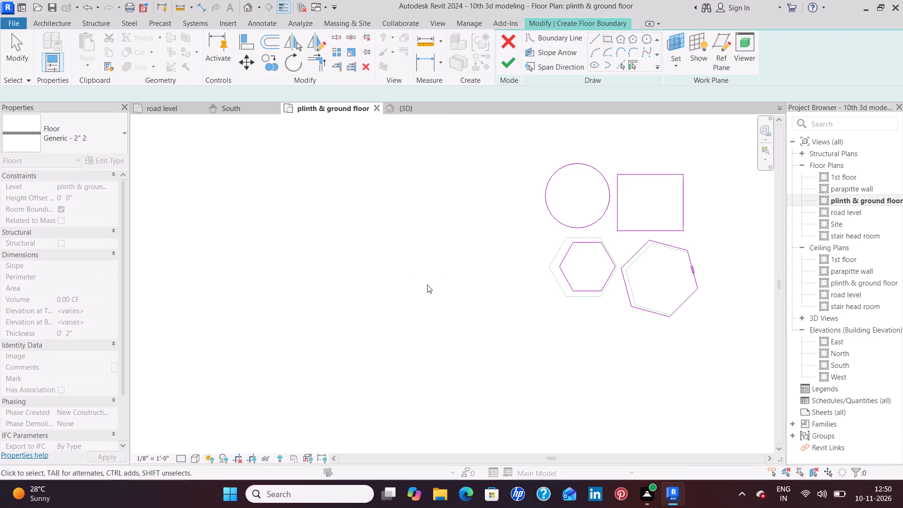
Set the Generic - 2" 2 floor's level to road level and finish its boundary sketch.
scroll(601, 299, up, 4)
middle_drag(609, 297, 545, 319)
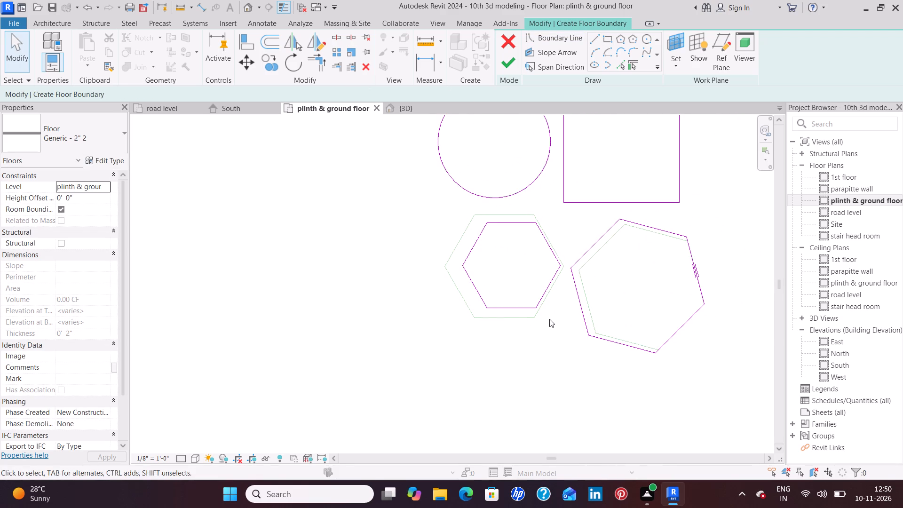
scroll(540, 298, down, 5)
scroll(477, 300, down, 3)
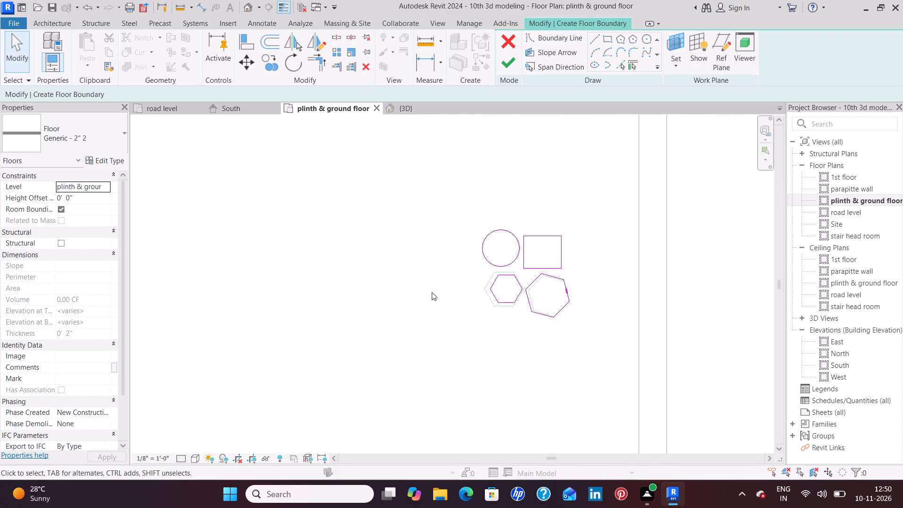
scroll(421, 288, down, 3)
middle_drag(306, 294, 517, 271)
scroll(542, 214, down, 2)
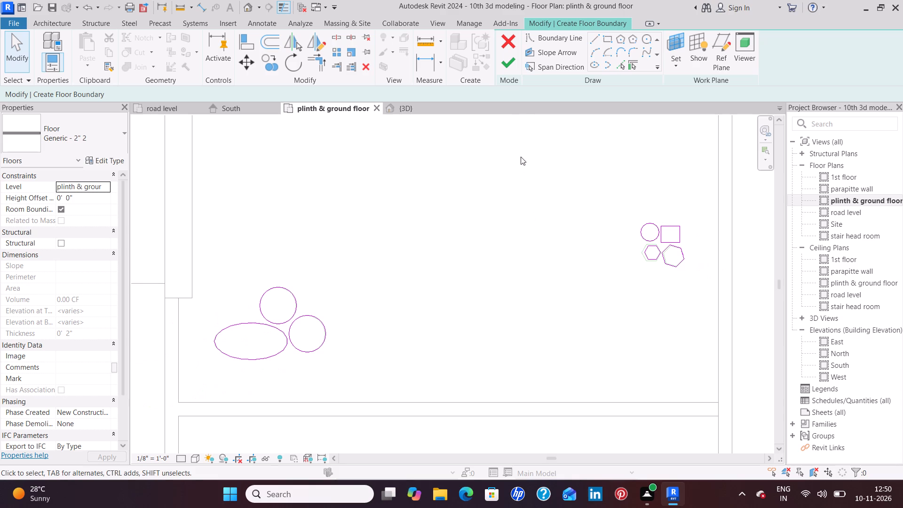
click(106, 185)
click(98, 198)
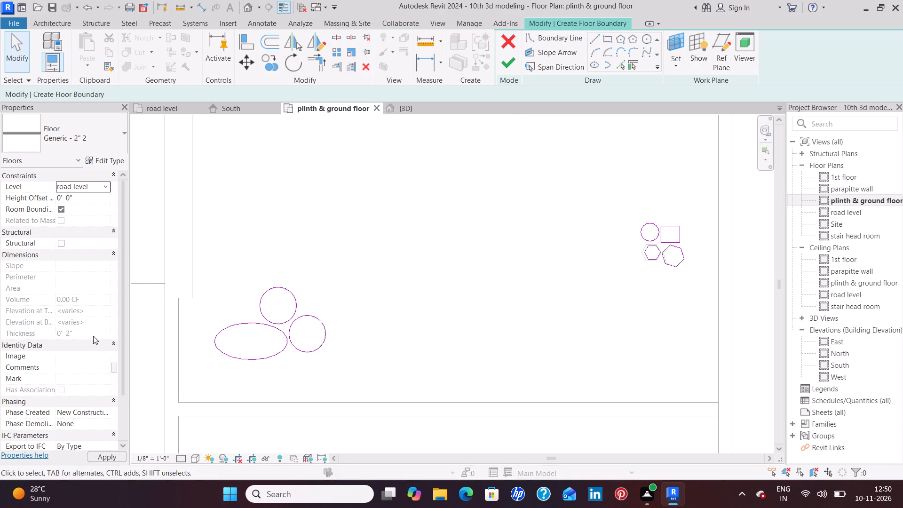
click(106, 457)
click(507, 66)
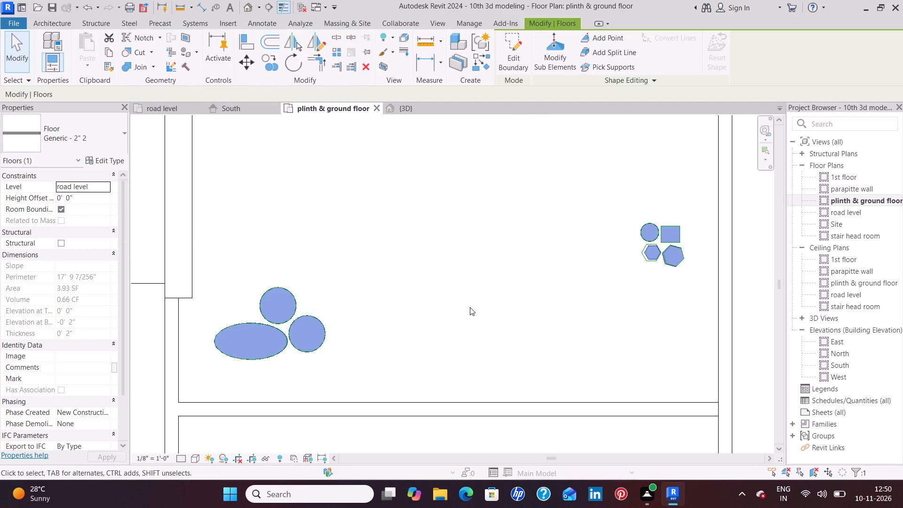
click(470, 312)
Examine the new black floor shapes in the front area in the 3D view, from above and at an angle.
scroll(469, 312, down, 4)
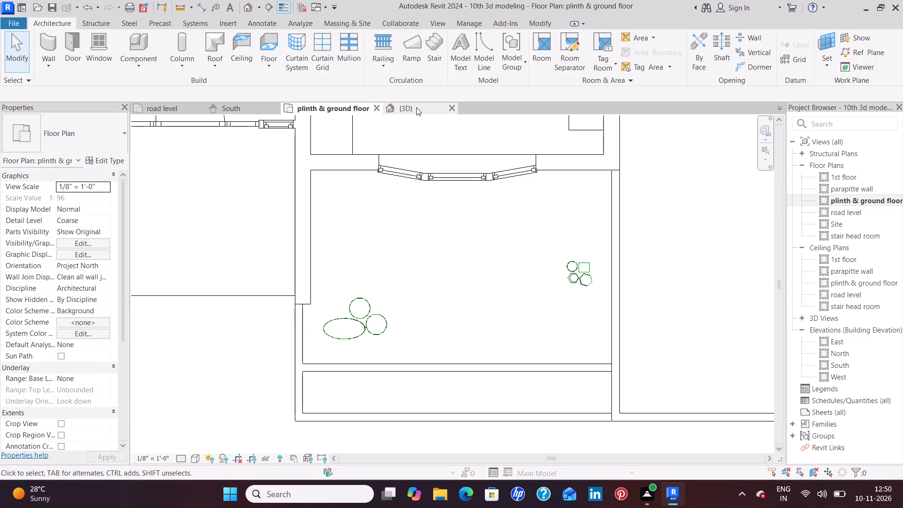
click(419, 108)
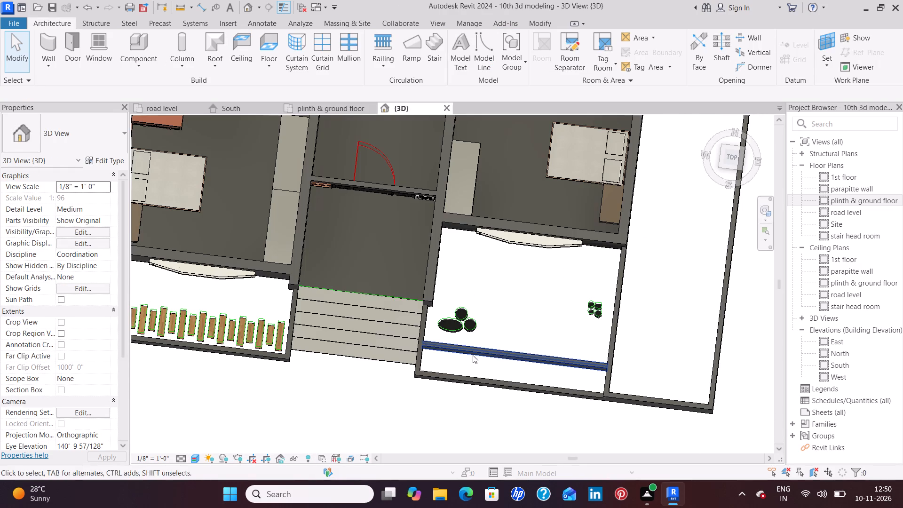
click(510, 334)
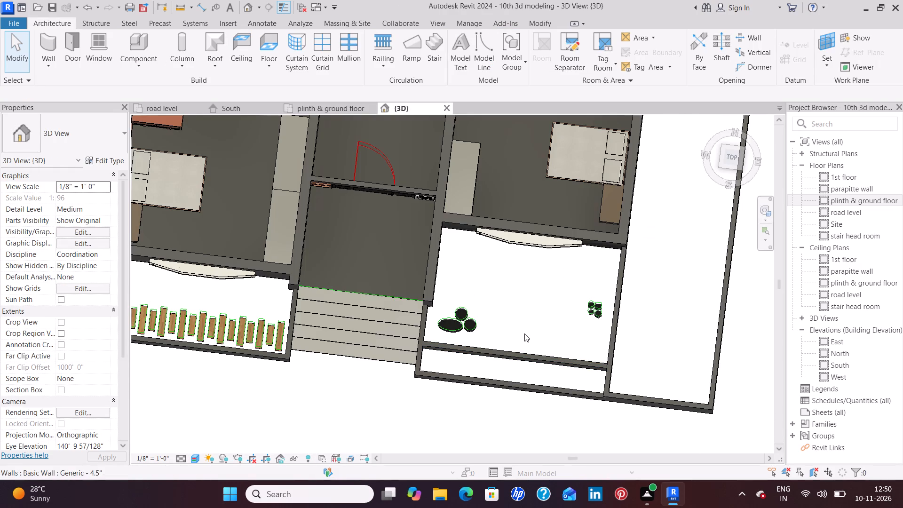
shift+click(526, 337)
shift+middle_drag(526, 336, 496, 260)
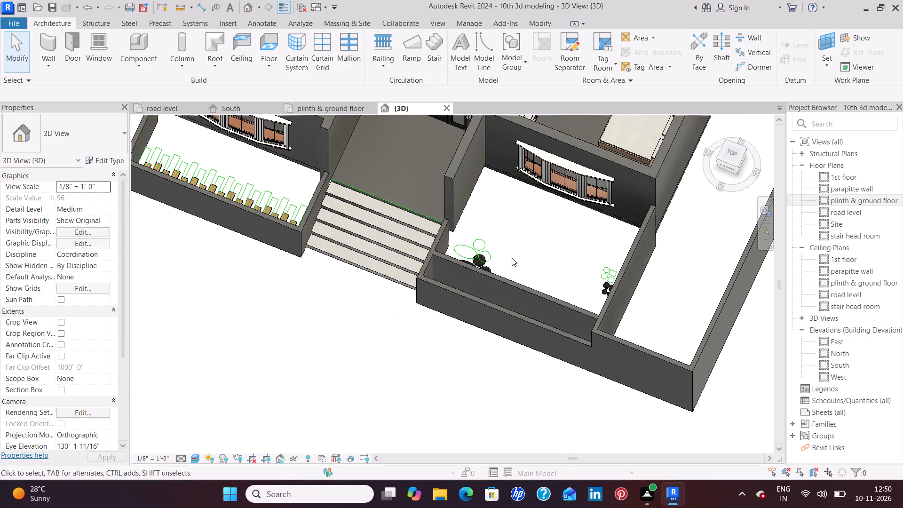
middle_drag(512, 258, 491, 338)
shift+middle_drag(482, 313, 484, 328)
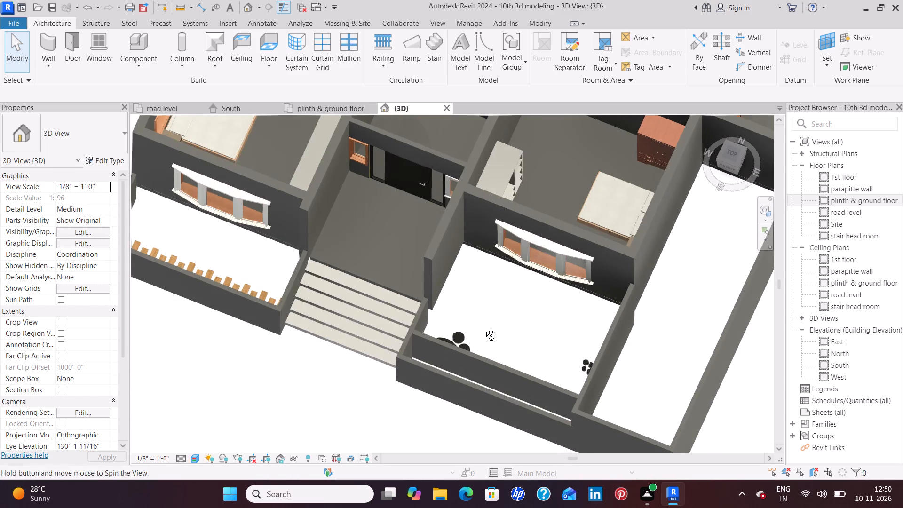
shift+middle_drag(484, 328, 484, 330)
scroll(446, 335, up, 8)
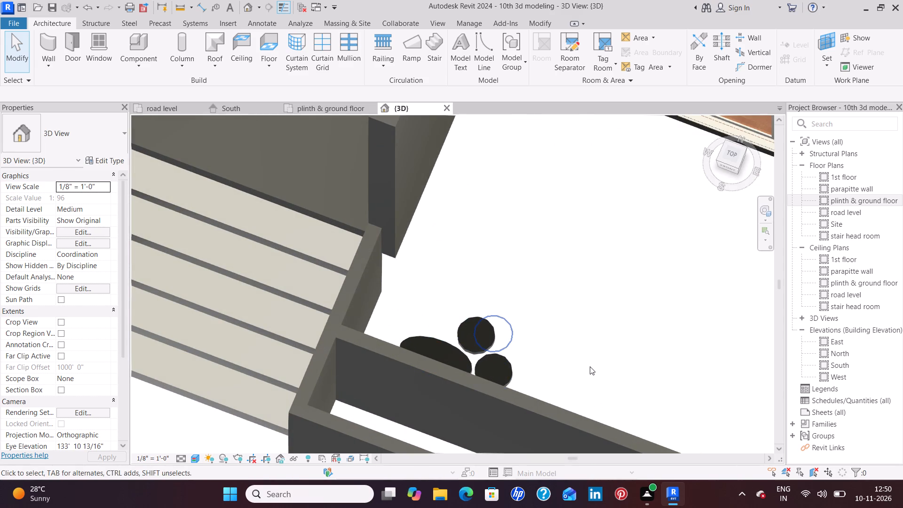
shift+scroll(589, 363, down, 2)
Examine the front areas in the 3D view, including the black floor shapes, oak strips and the narrow strip behind the front wall.
shift+scroll(589, 363, down, 5)
shift+middle_drag(586, 336, 612, 350)
scroll(612, 350, down, 5)
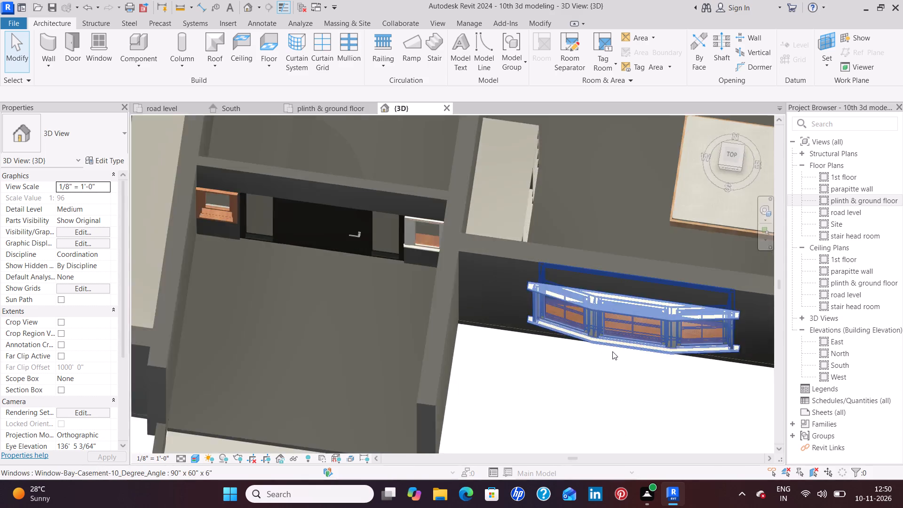
scroll(612, 351, down, 5)
shift+middle_drag(617, 367, 620, 402)
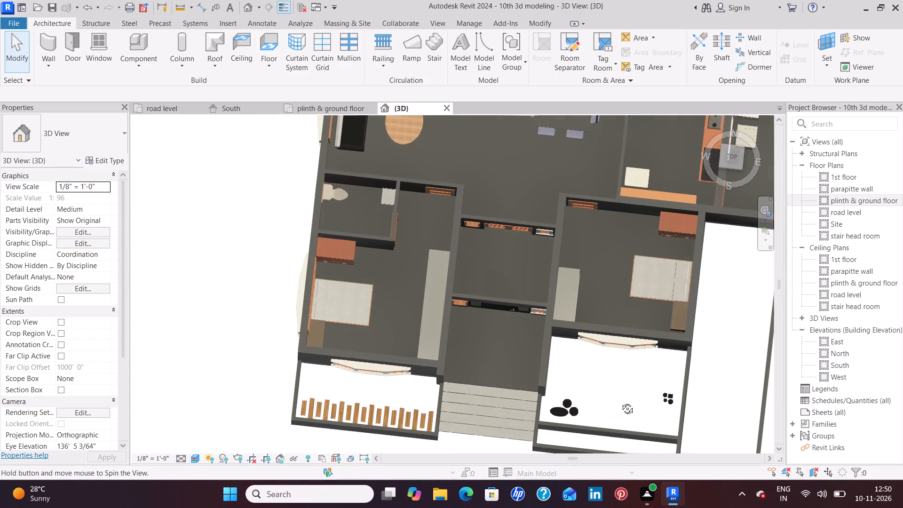
scroll(628, 400, up, 7)
middle_drag(634, 405, 585, 312)
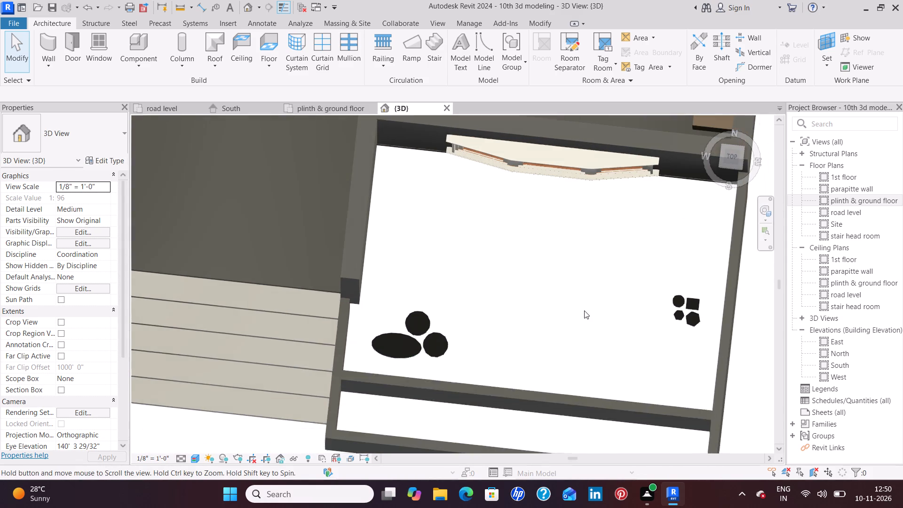
scroll(578, 307, down, 8)
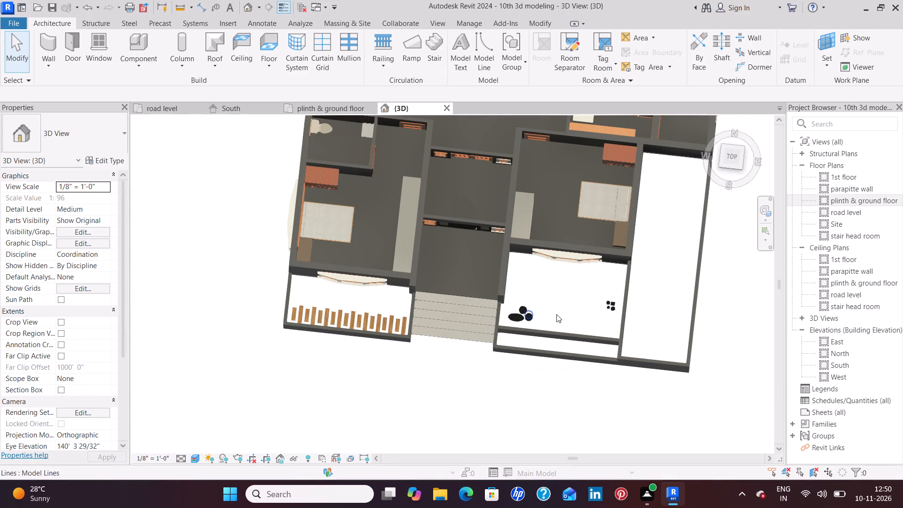
middle_drag(556, 295, 562, 303)
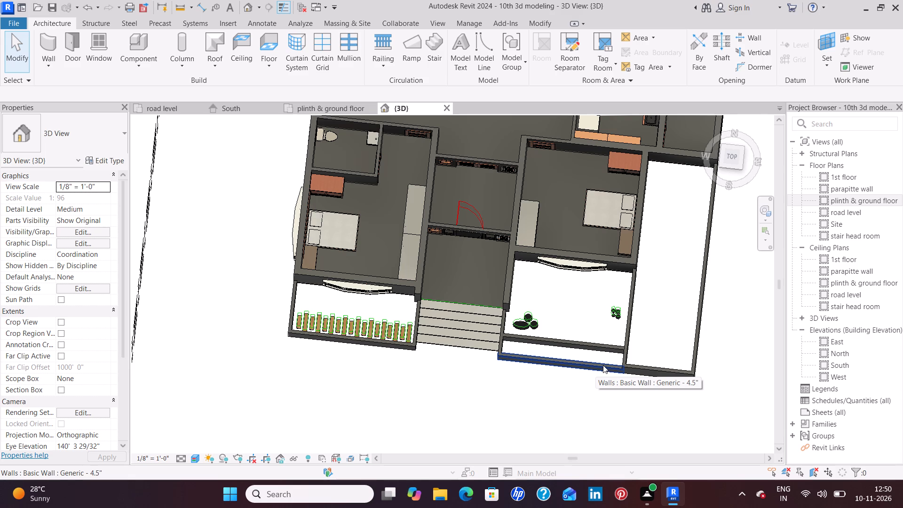
scroll(527, 347, up, 5)
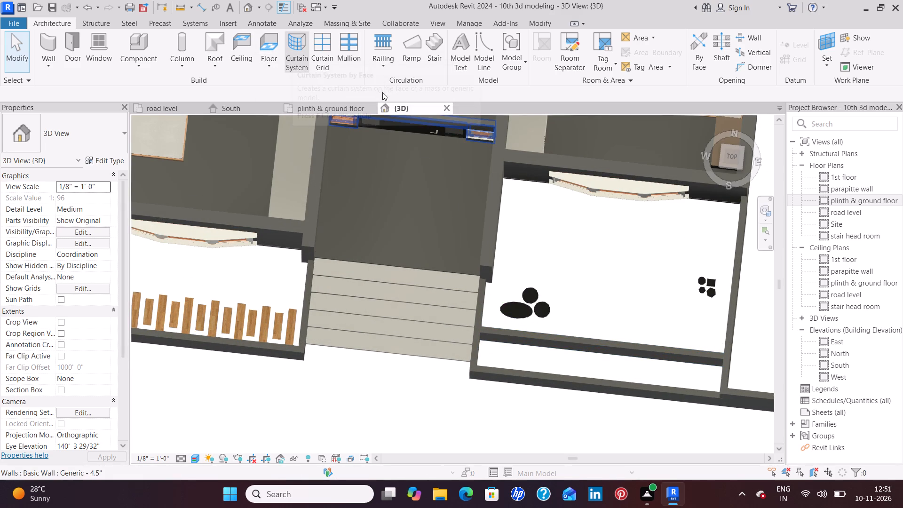
Start a new floor in the road level plan and duplicate the Generic - 2" 2 type as Generic - 4".
click(155, 110)
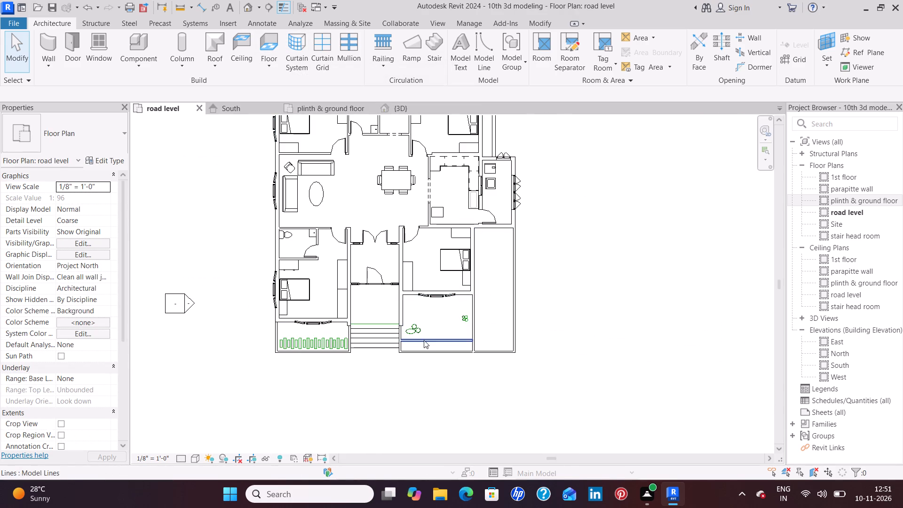
scroll(424, 340, up, 6)
middle_drag(425, 342, 444, 265)
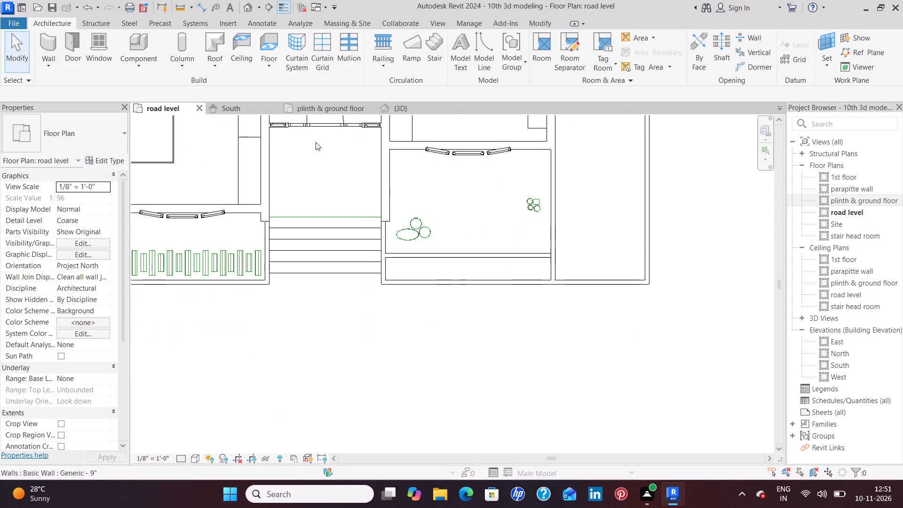
click(270, 50)
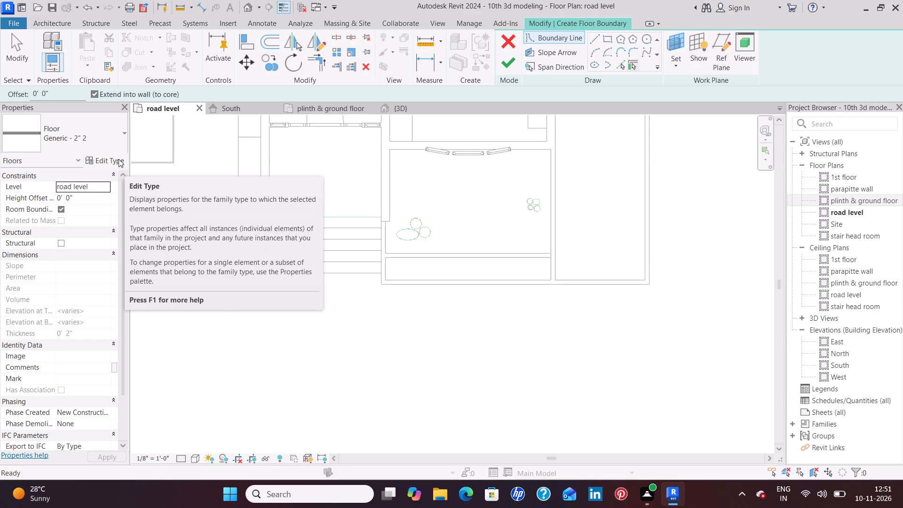
click(119, 159)
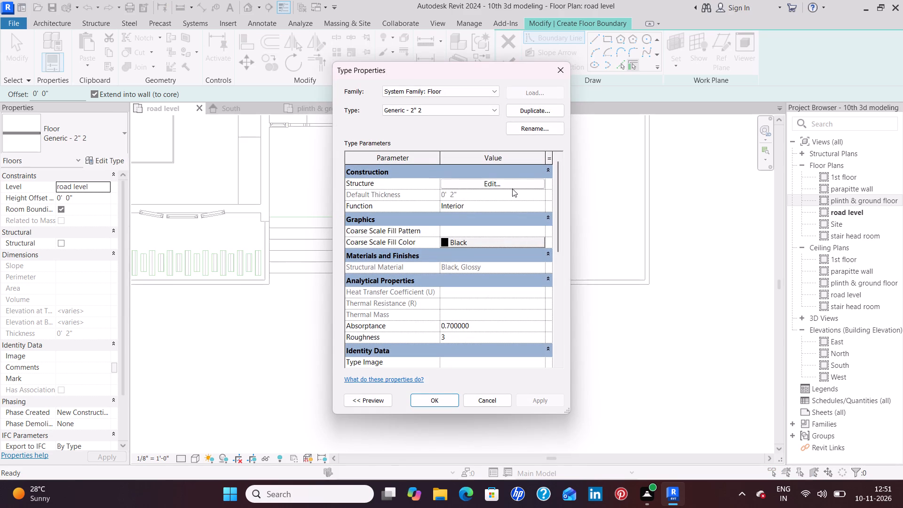
click(533, 107)
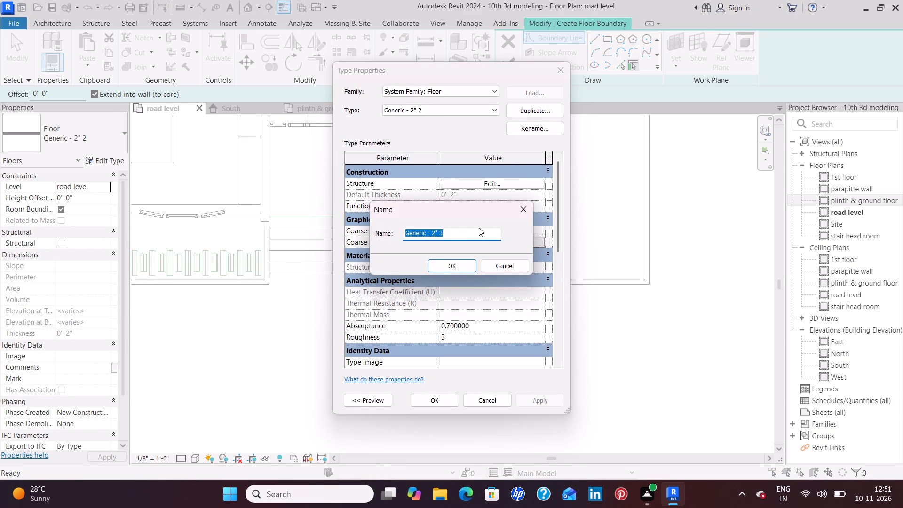
click(477, 227)
click(449, 237)
key(BackSpace)
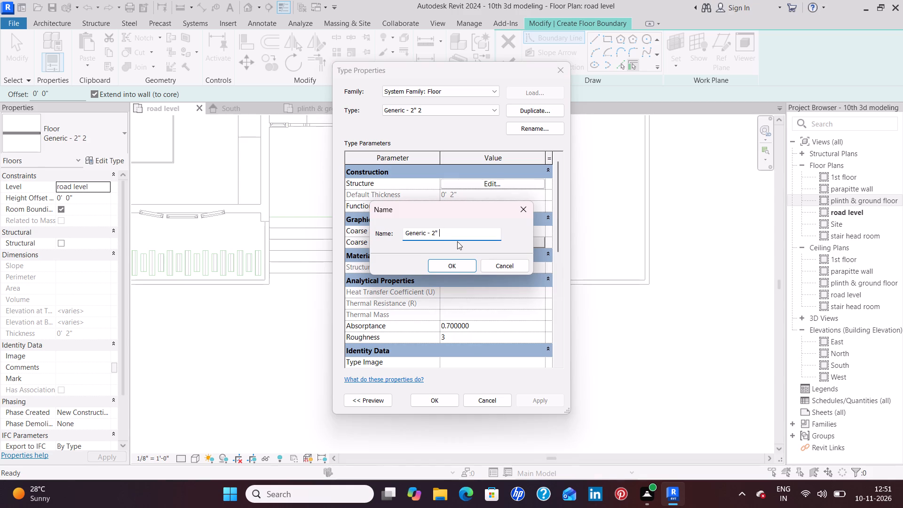
key(BackSpace)
key(BackSpace)
key(BackSpace)
key(4)
key(shift+quotedbl)
key(Return)
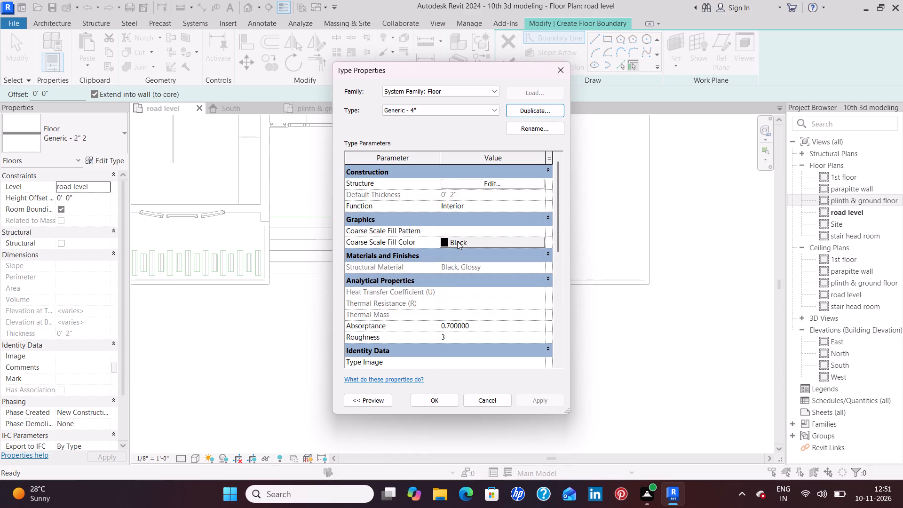
Set the structure layer thickness of the Generic - 4" floor type to 4".
click(491, 184)
click(453, 191)
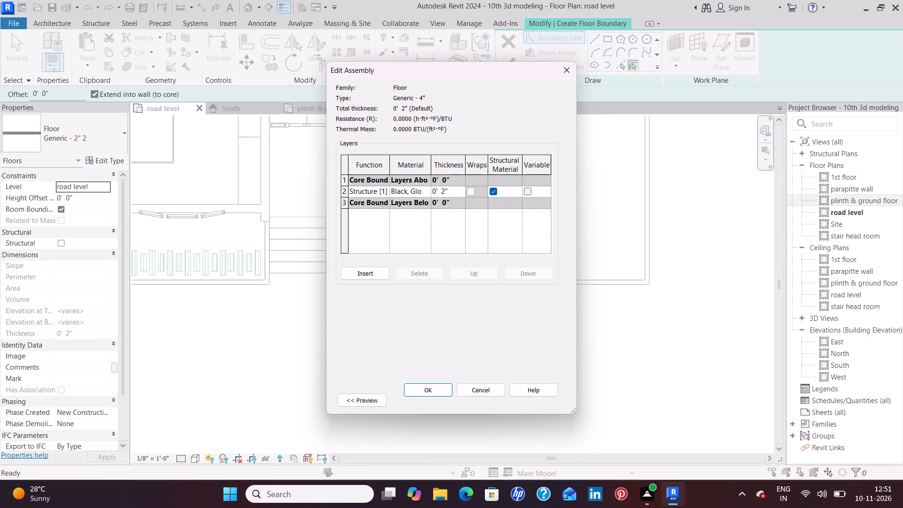
key(BackSpace)
key(BackSpace)
key(BackSpace)
key(BackSpace)
key(BackSpace)
key(BackSpace)
key(BackSpace)
key(4)
key(shift+quotedbl)
key(Return)
Assign the Earth material to the Generic - 4" structure layer and apply the type changes.
click(428, 193)
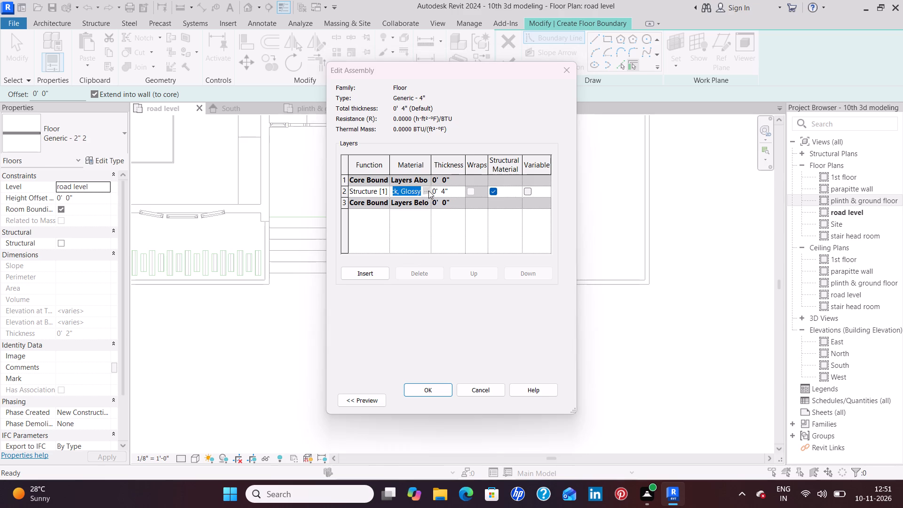
scroll(377, 264, down, 3)
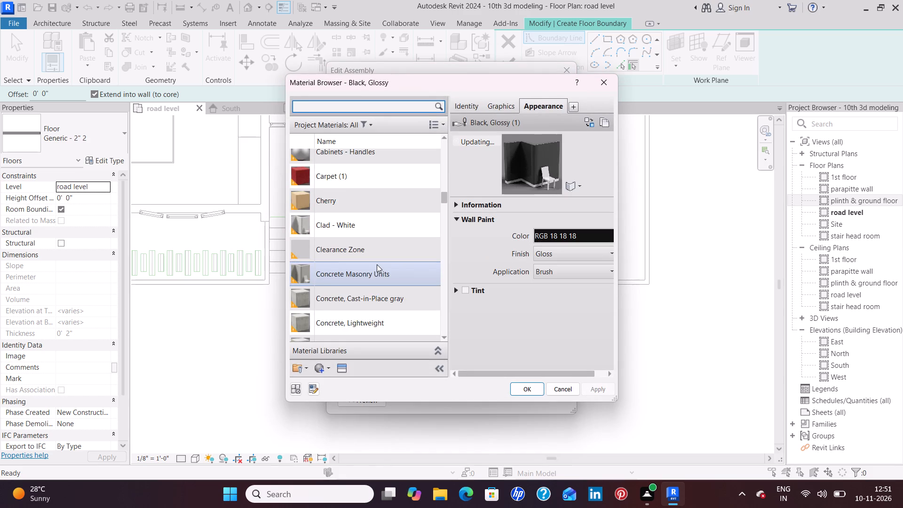
scroll(377, 264, down, 4)
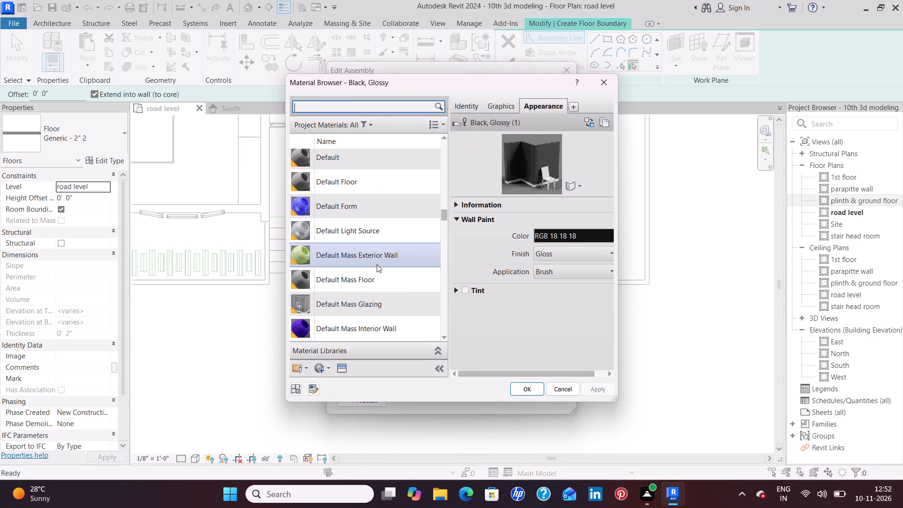
scroll(377, 264, down, 3)
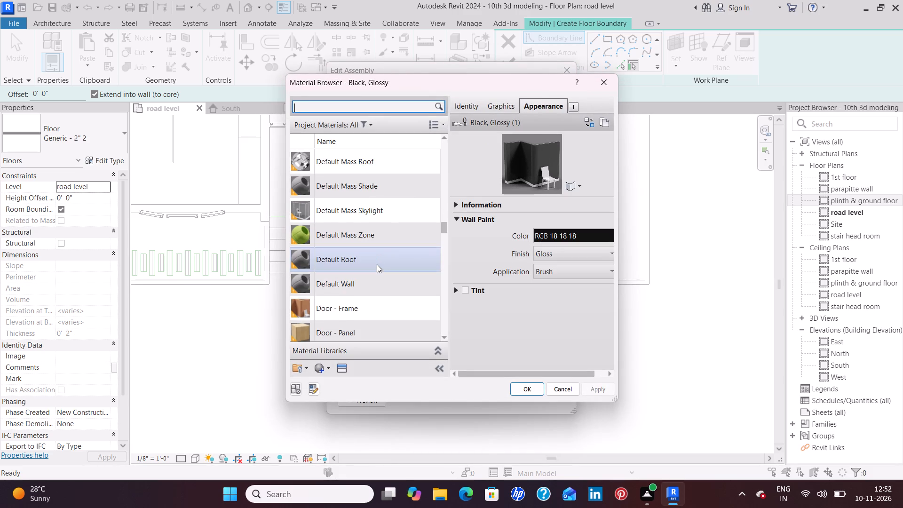
scroll(376, 265, down, 3)
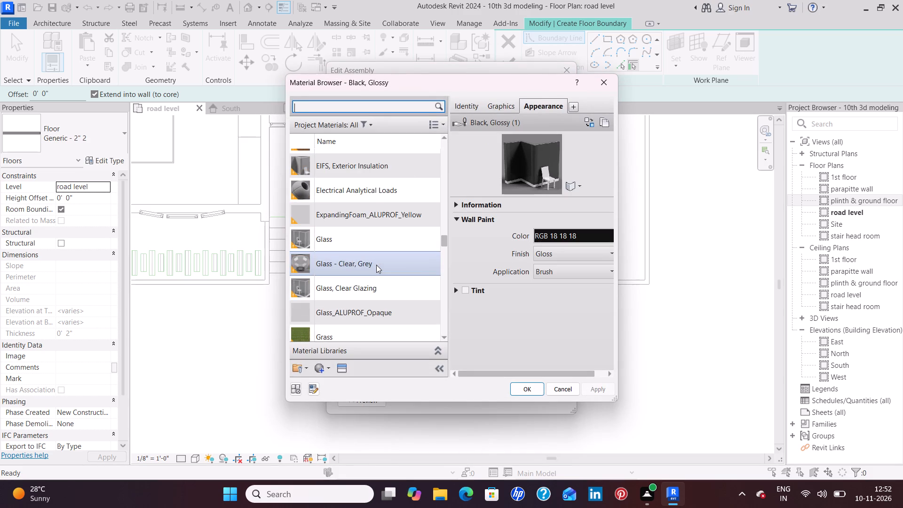
scroll(376, 265, down, 1)
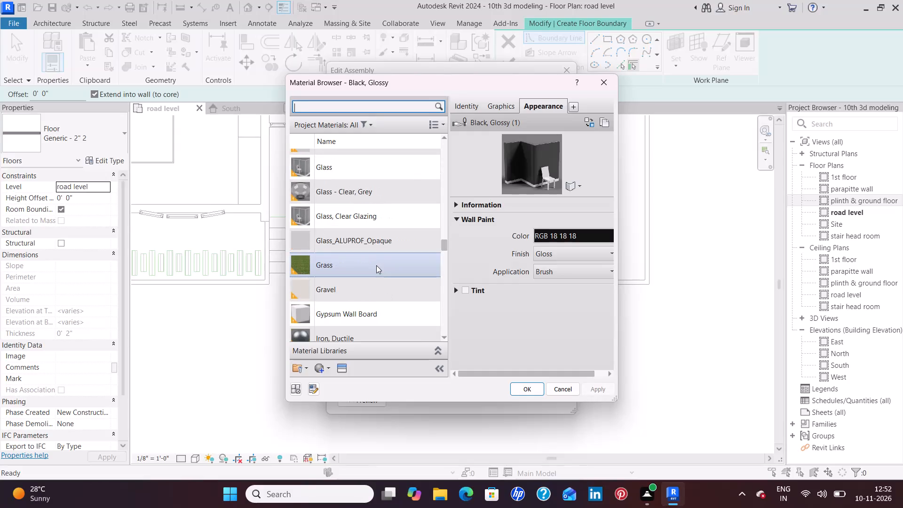
scroll(376, 265, up, 2)
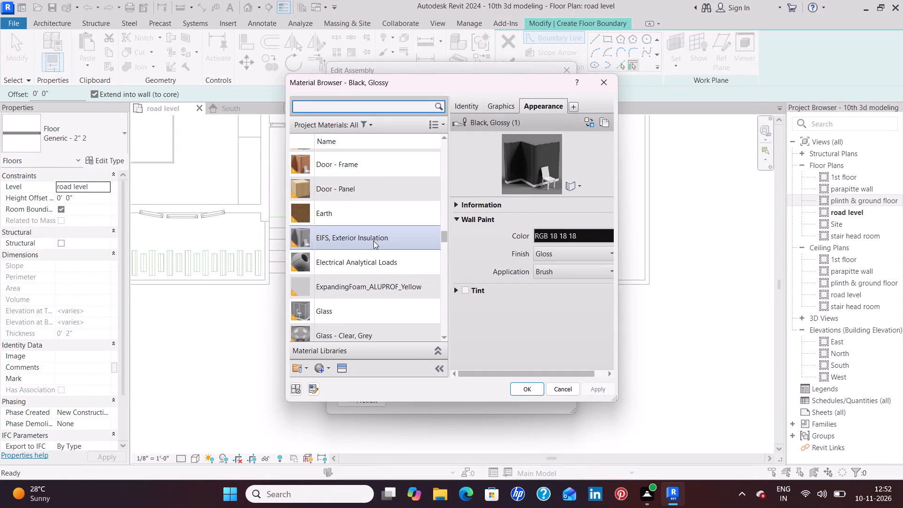
click(360, 220)
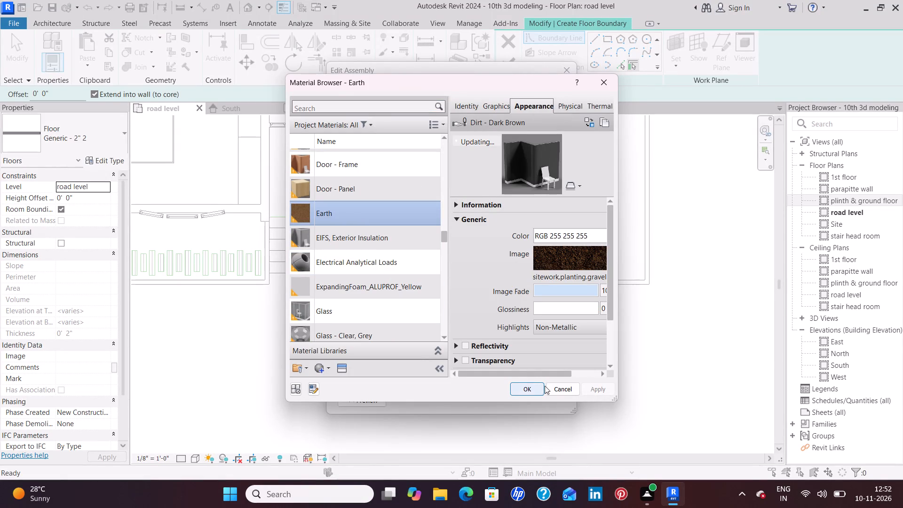
click(533, 389)
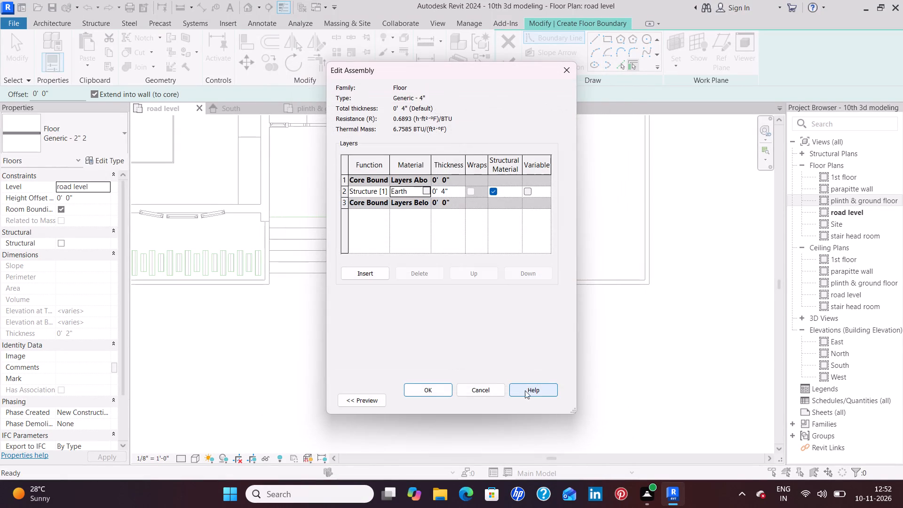
click(433, 391)
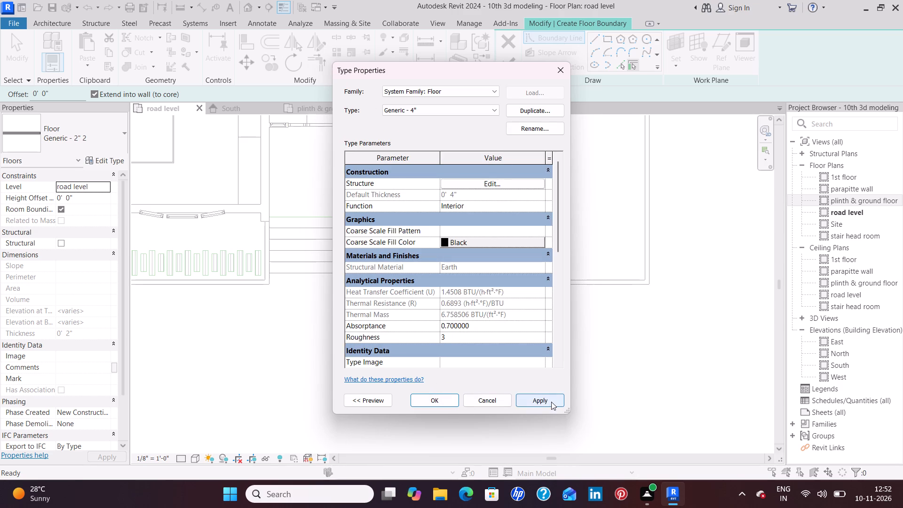
click(551, 402)
click(441, 397)
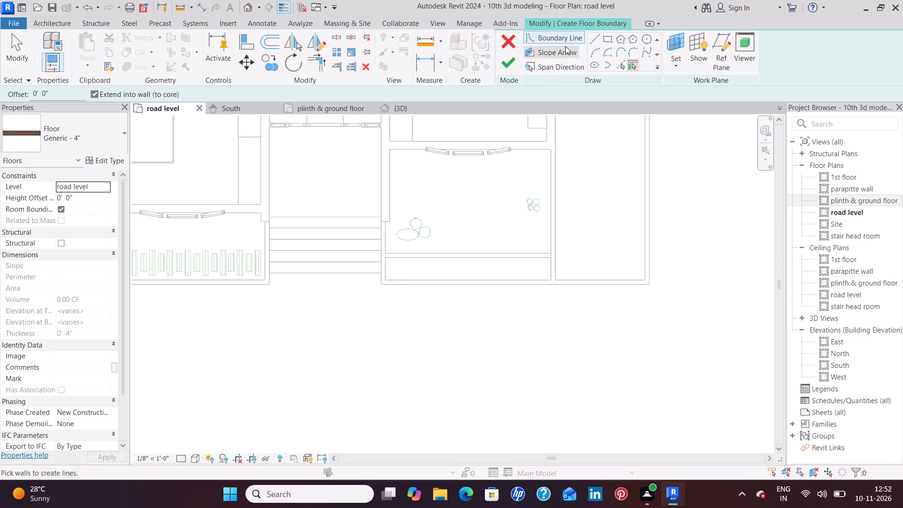
Draw a 14'-9" by 2'-0" rectangular boundary filling the narrow strip behind the front wall and finish the Generic - 4" floor.
click(594, 35)
click(610, 38)
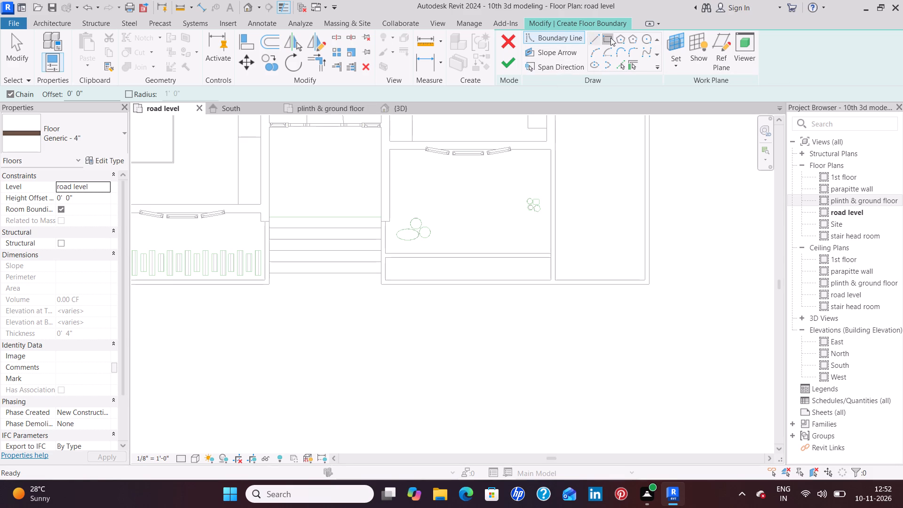
click(384, 258)
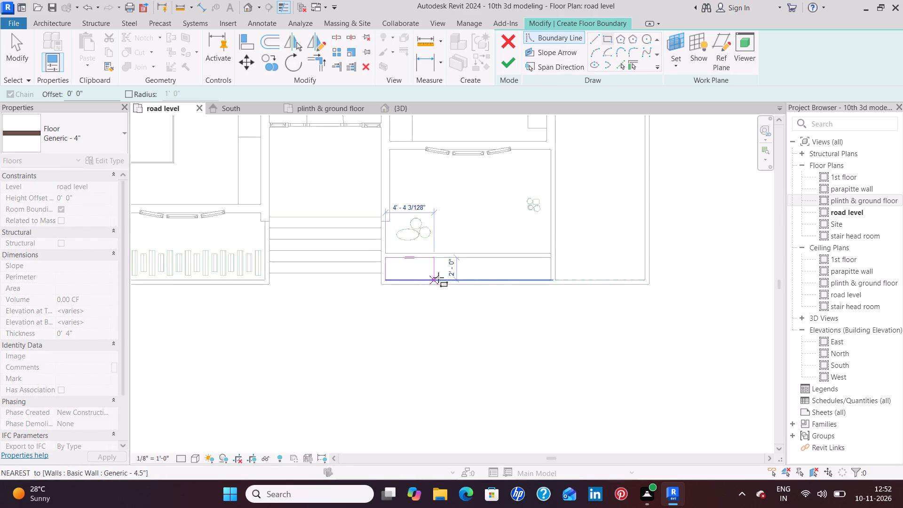
click(546, 276)
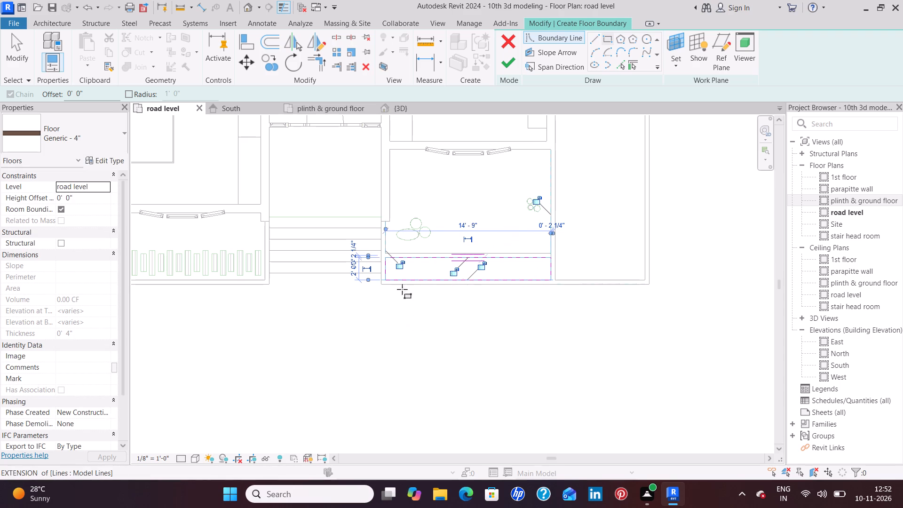
click(511, 63)
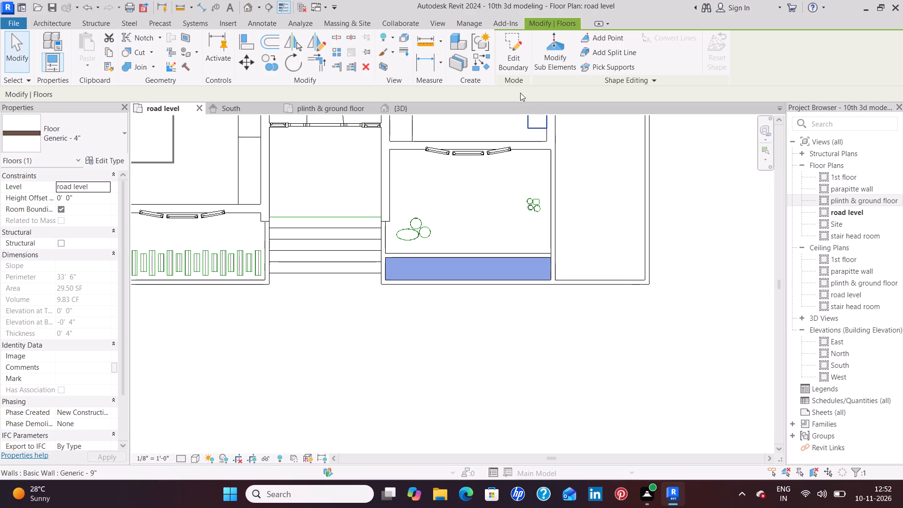
click(491, 361)
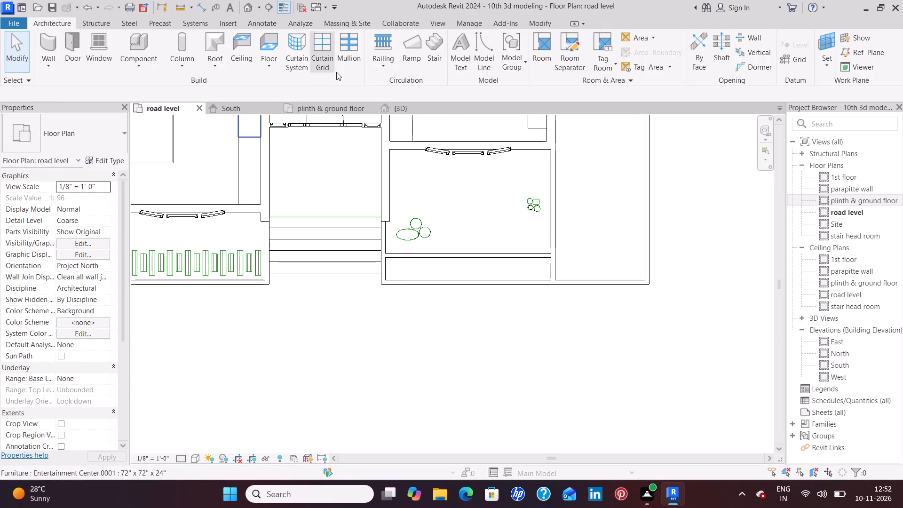
Examine the earth floor strip and the surrounding front areas in the 3D view.
click(408, 105)
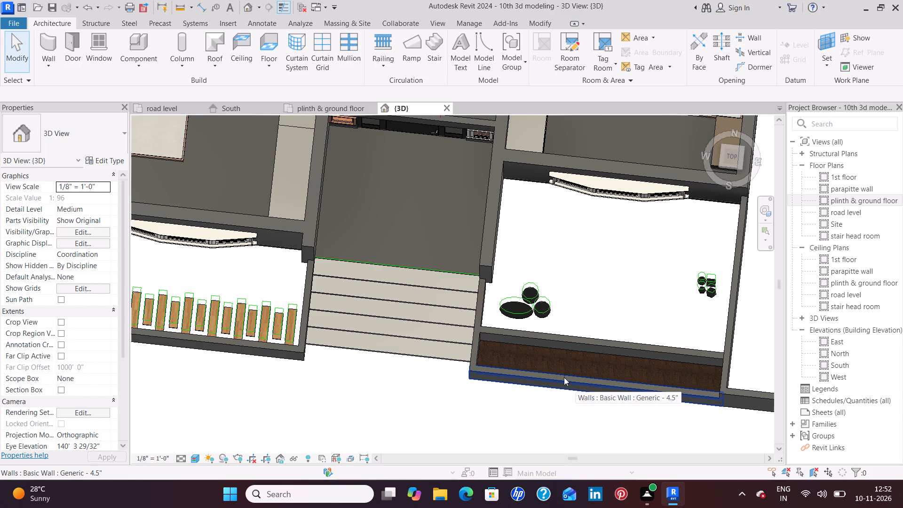
scroll(562, 370, down, 2)
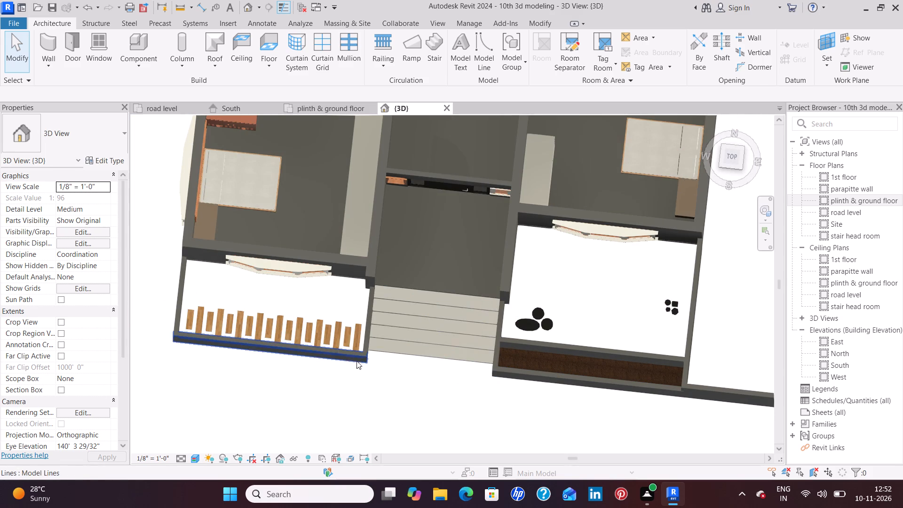
middle_drag(420, 369, 470, 359)
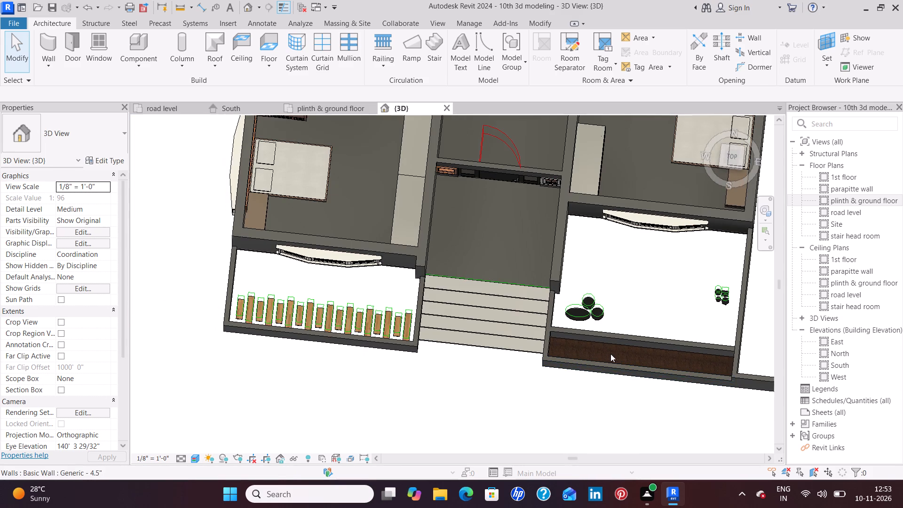
middle_drag(608, 354, 571, 363)
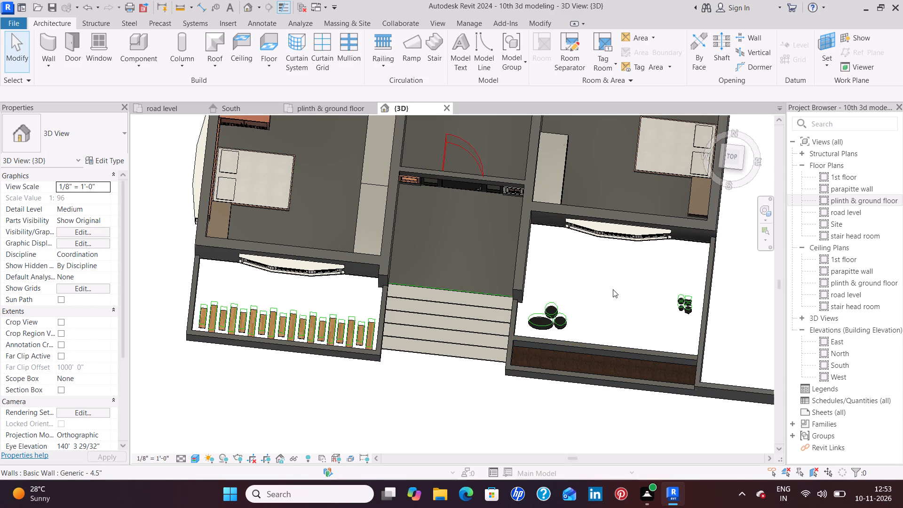
middle_drag(610, 291, 519, 311)
scroll(518, 312, down, 1)
middle_drag(518, 312, 518, 312)
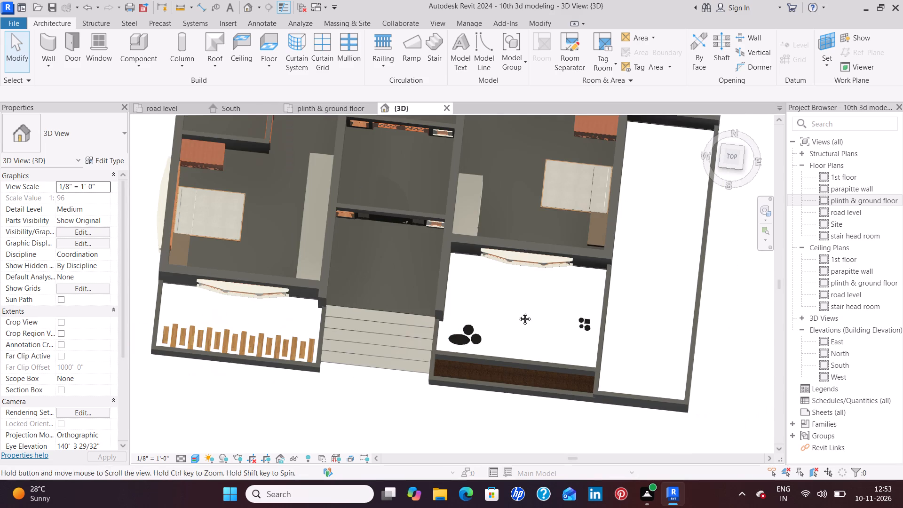
middle_drag(518, 312, 578, 308)
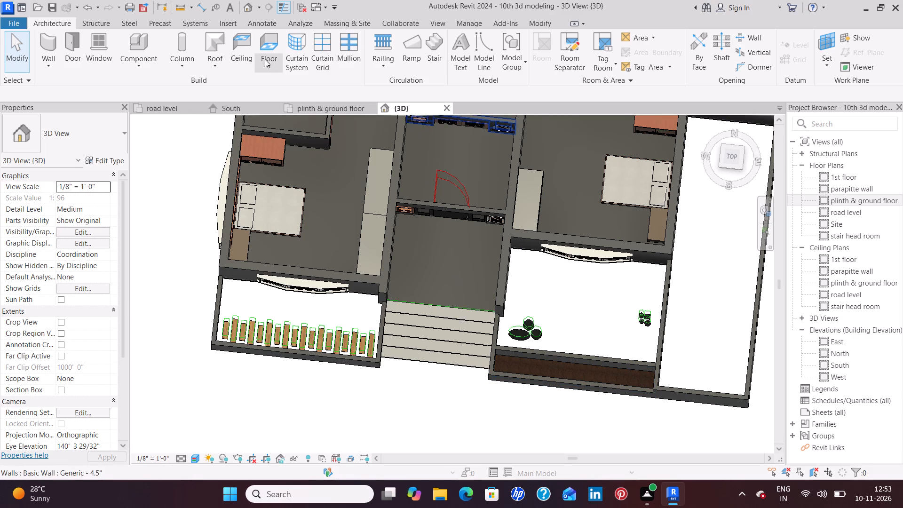
Start a new floor in the road level plan and duplicate the Generic - 4" type as Generic - 4" 2 2".
click(269, 44)
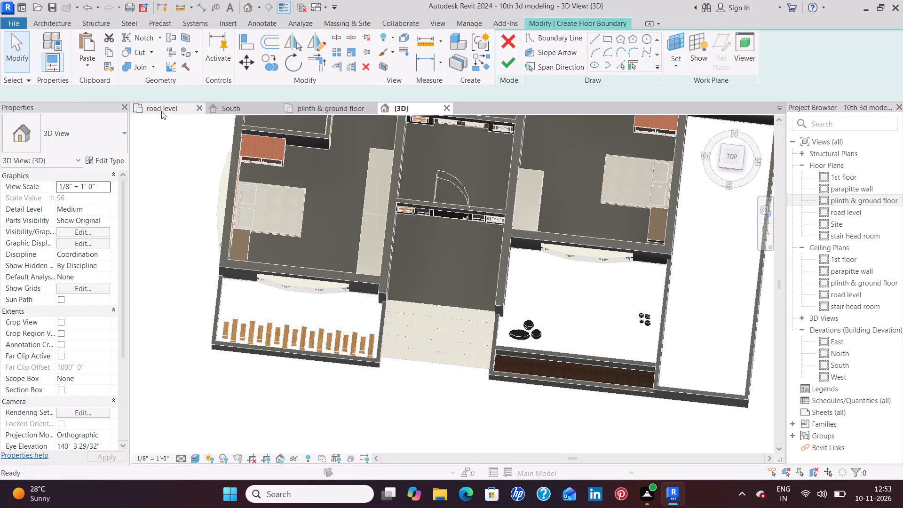
click(162, 110)
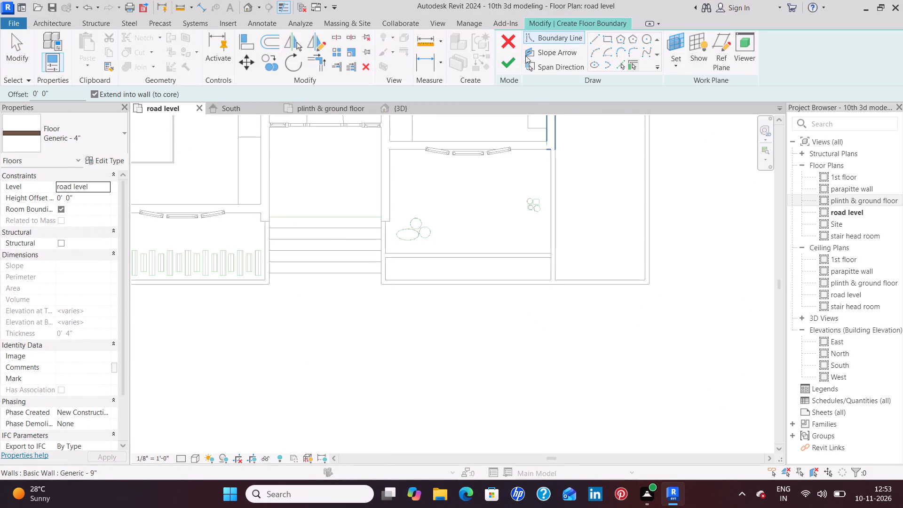
click(109, 160)
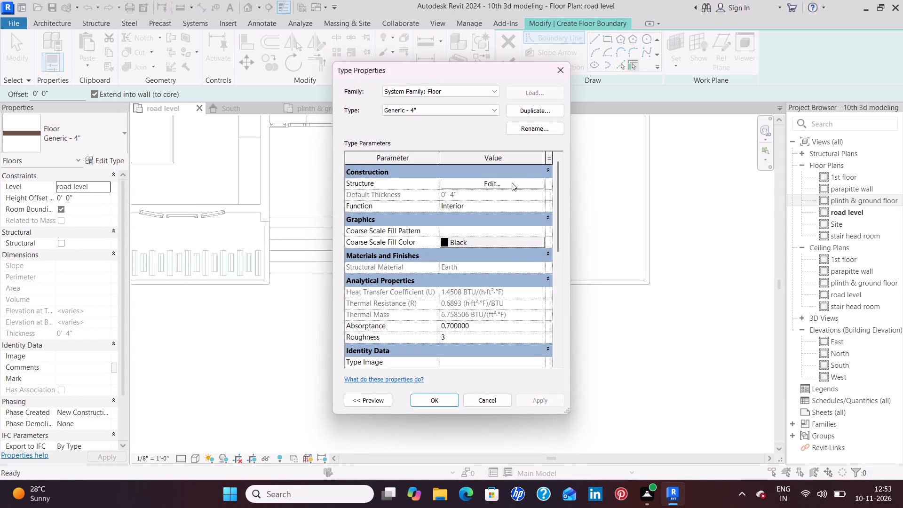
click(527, 111)
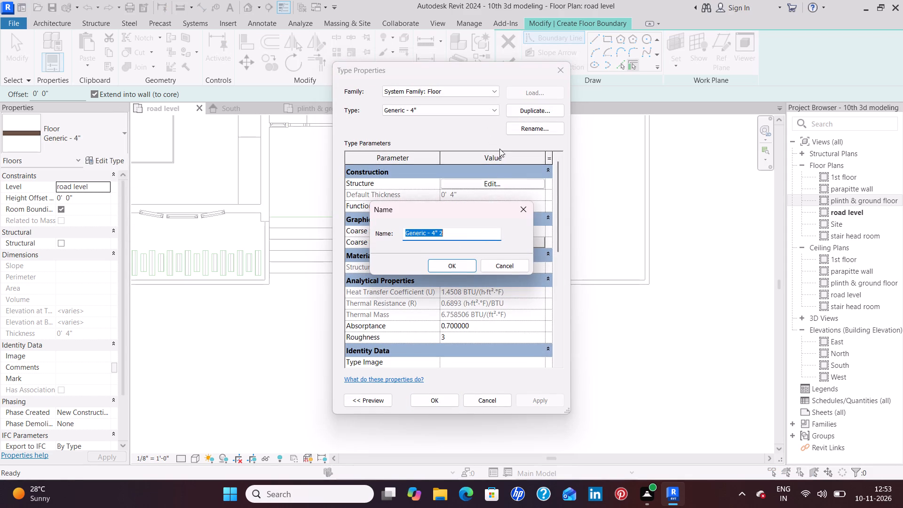
click(477, 230)
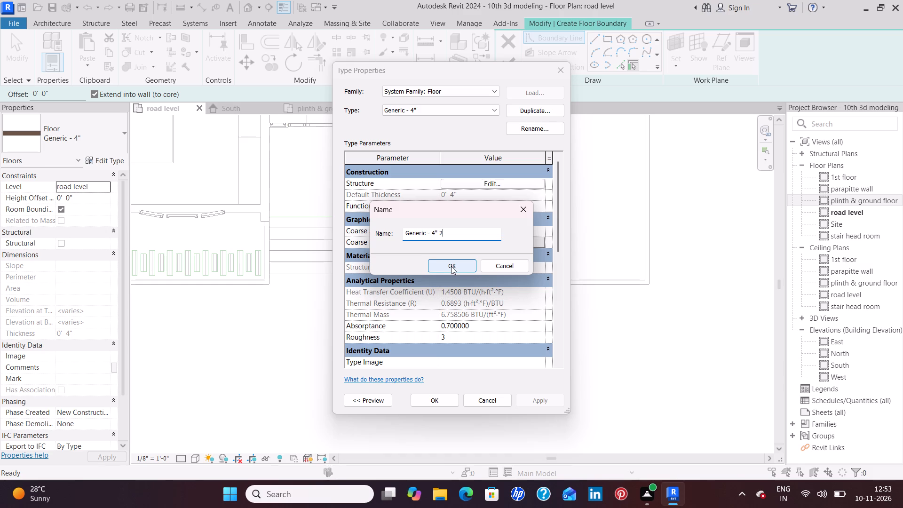
key(space)
text(2)
key(shift+quotedbl)
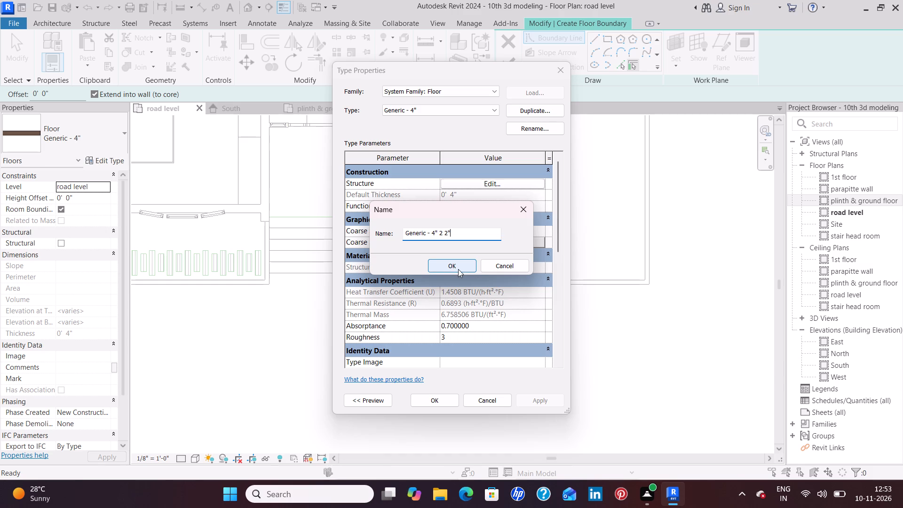
click(458, 269)
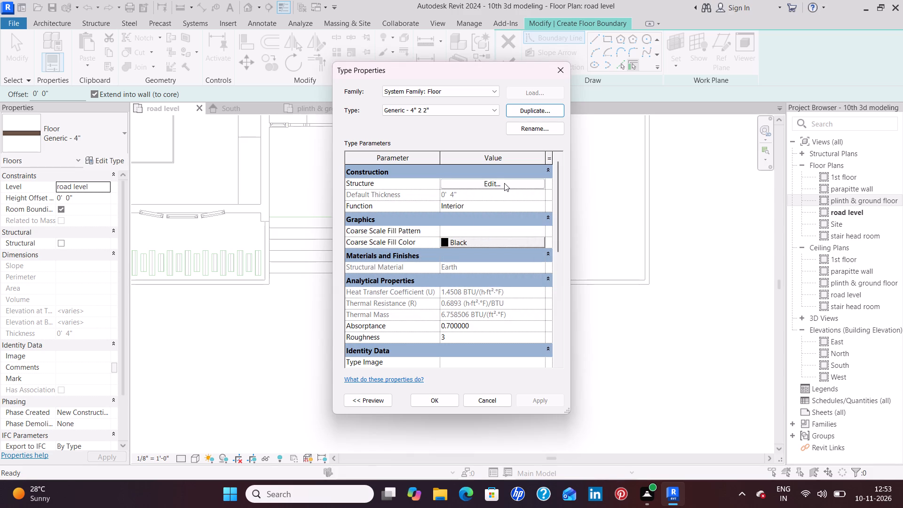
Assign the Grass material to the structure layer of the Generic - 4" 2 2" floor type.
click(504, 183)
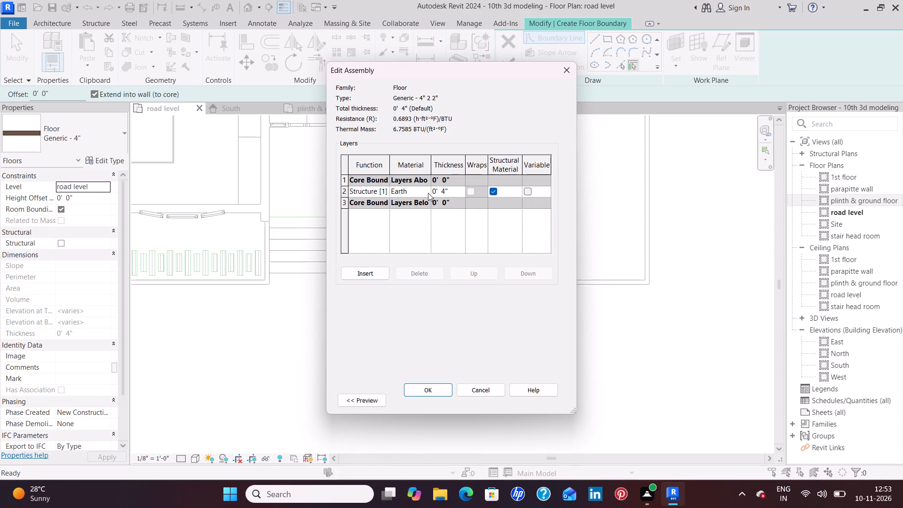
click(427, 193)
click(428, 191)
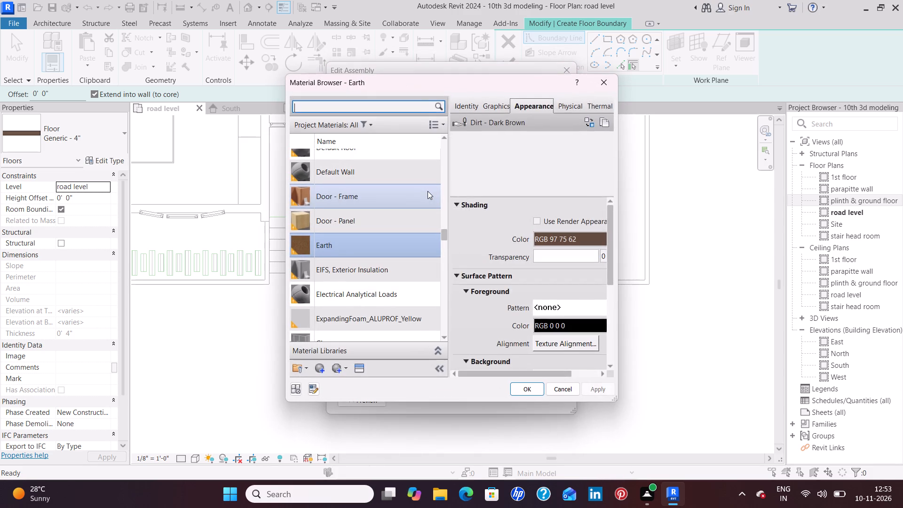
scroll(389, 220, down, 2)
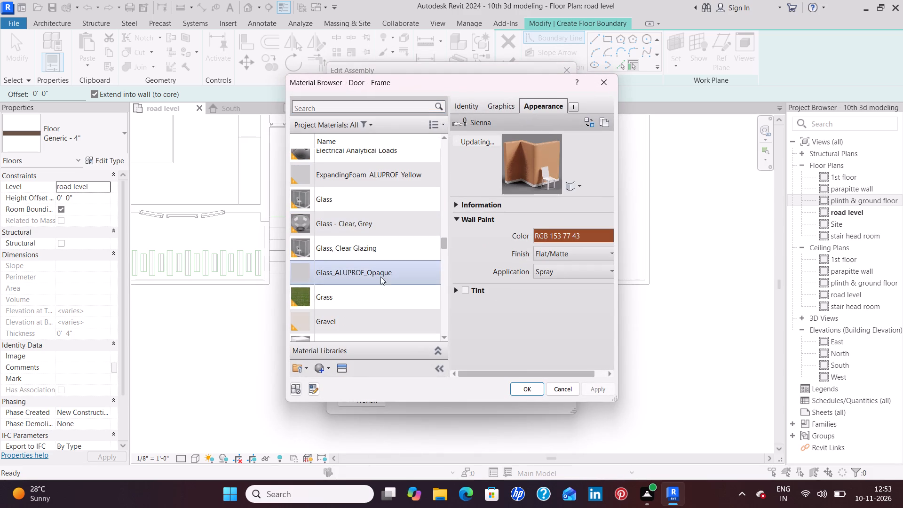
click(380, 294)
click(525, 389)
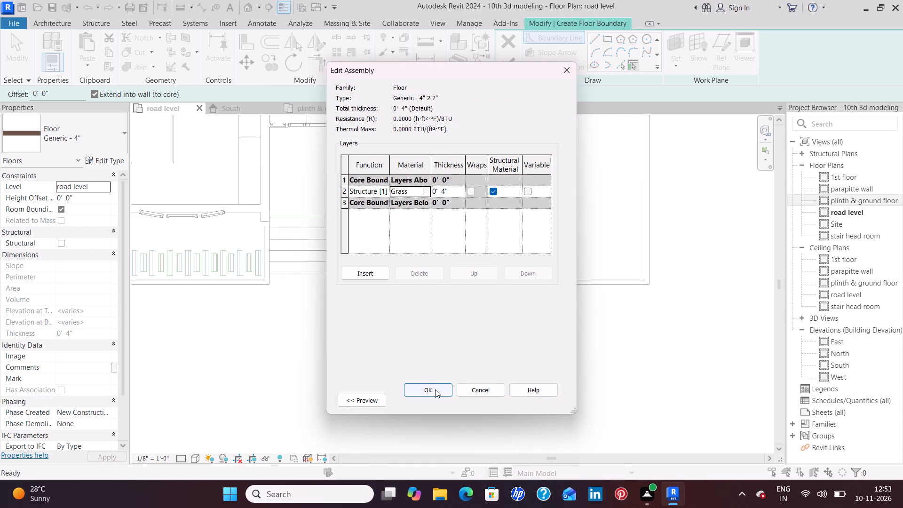
click(435, 389)
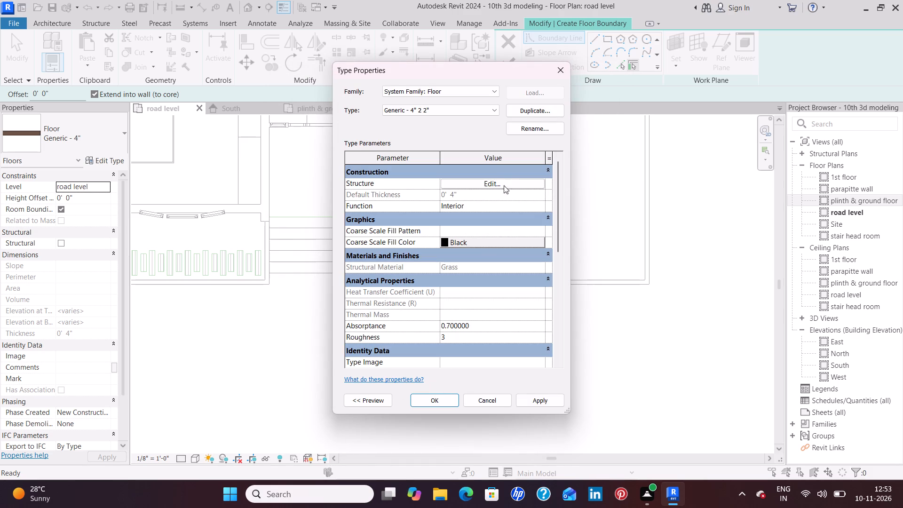
Set the Generic - 4" 2 2" structure layer thickness to 2" and apply the type changes.
click(503, 187)
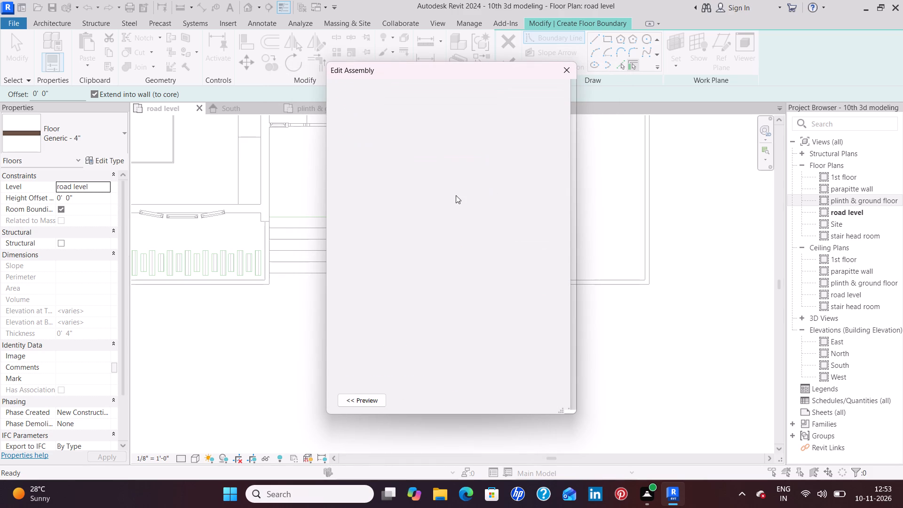
click(452, 194)
key(BackSpace)
key(BackSpace)
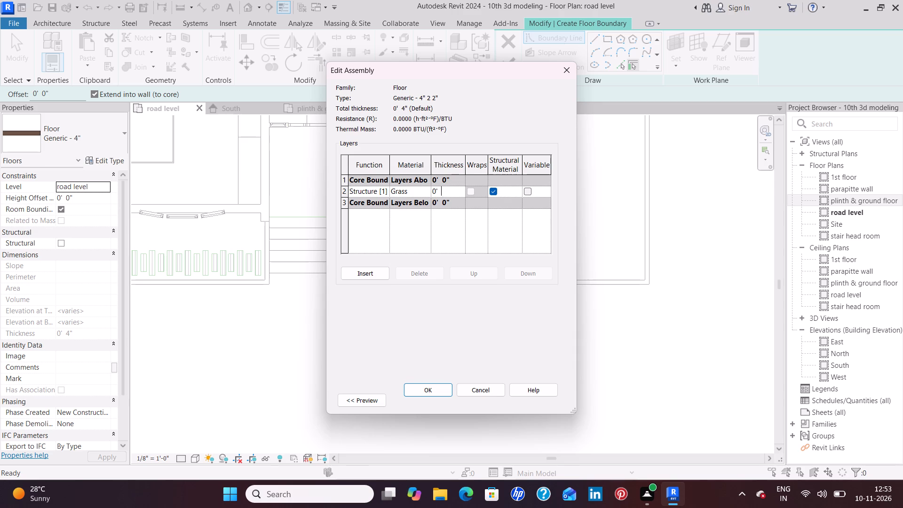
text(2'')
click(429, 390)
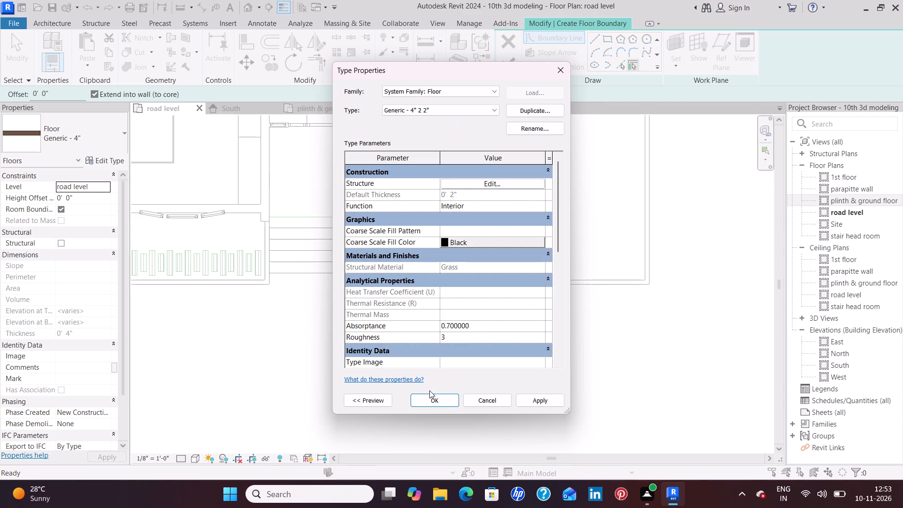
click(550, 403)
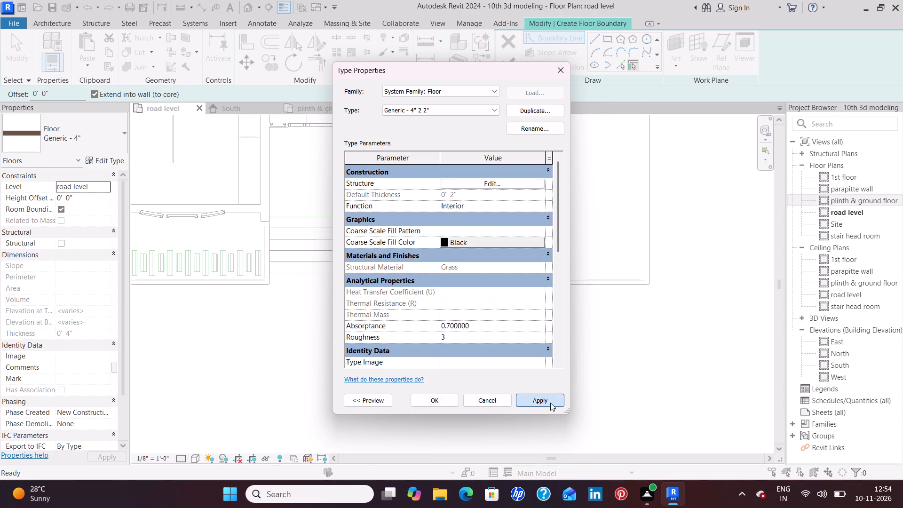
click(447, 403)
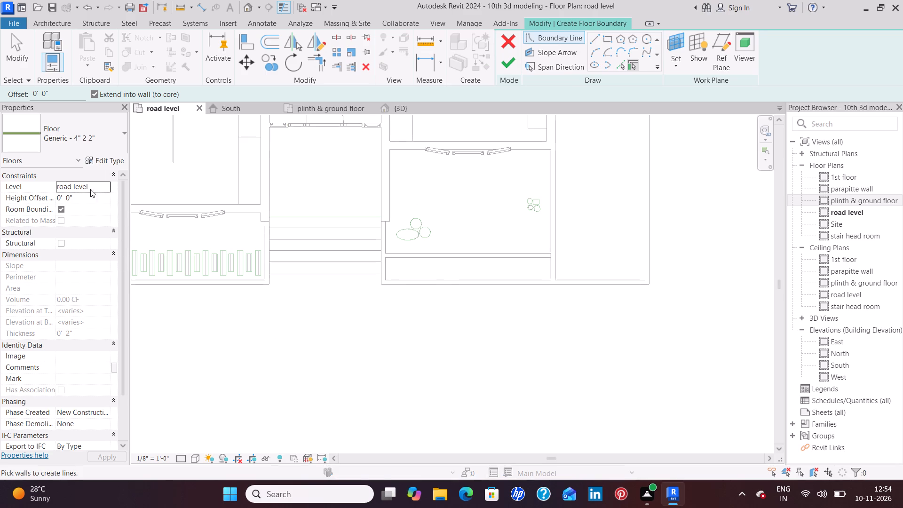
Set the new grass floor's height offset from road level to 4".
click(88, 198)
key(BackSpace)
key(4)
key(shift+quotedbl)
click(107, 458)
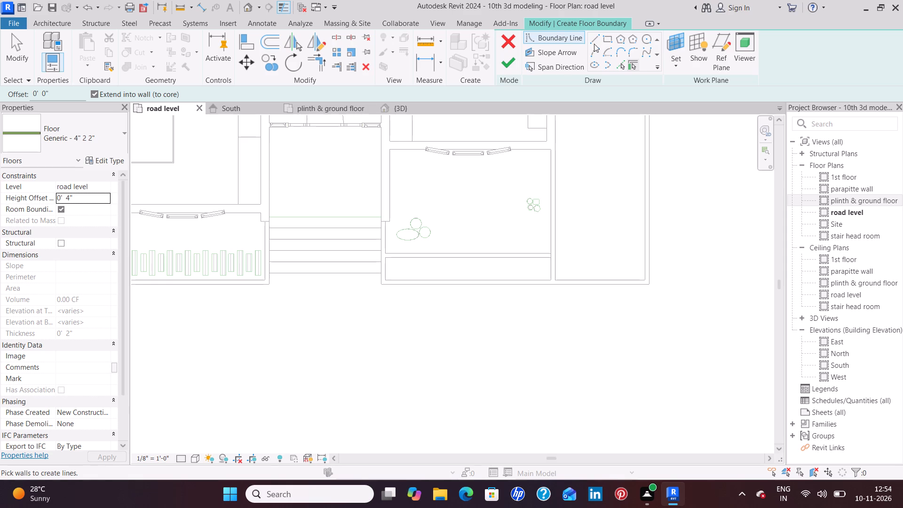
Sketch a 14'-9" by 2'-0" rectangular boundary inside the narrow front planting strip beside the entrance steps and finish the grass floor.
click(608, 41)
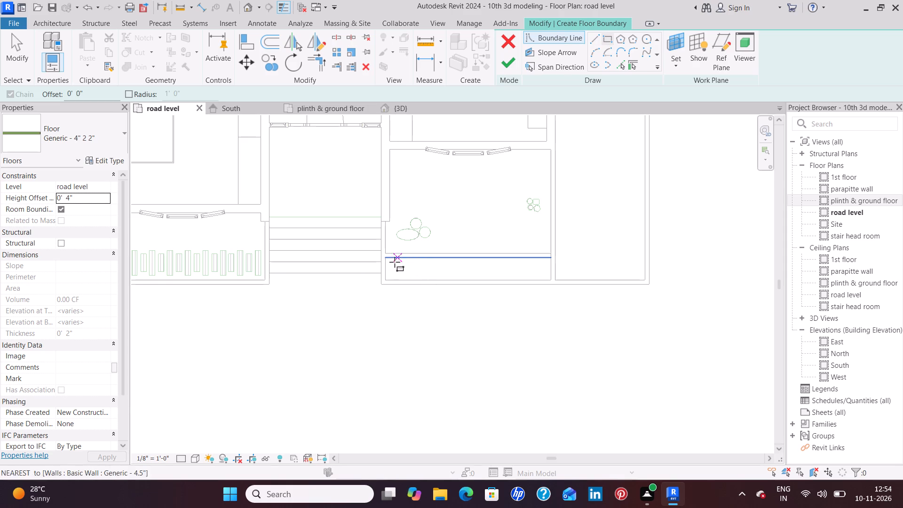
click(385, 258)
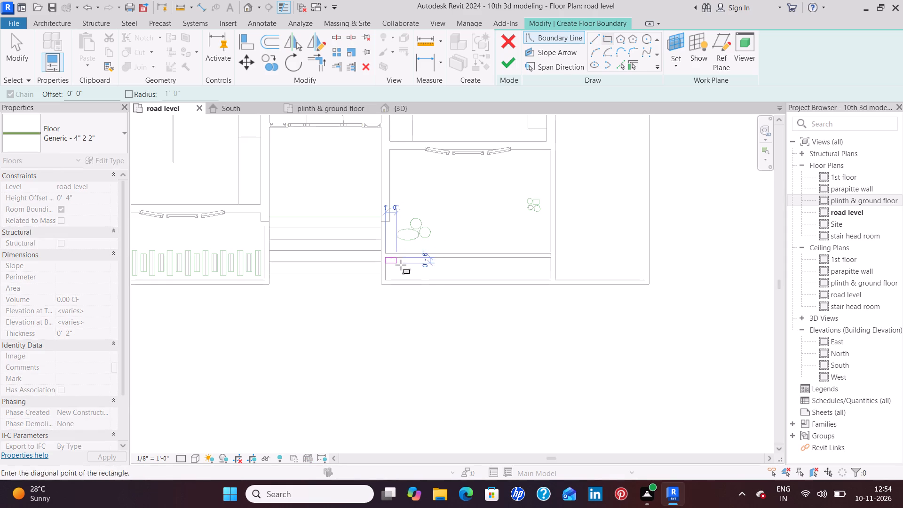
click(549, 276)
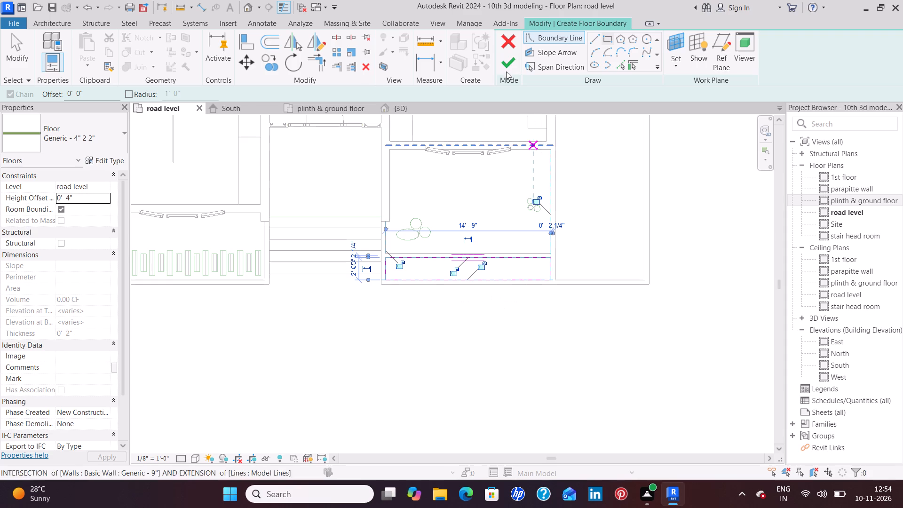
click(509, 65)
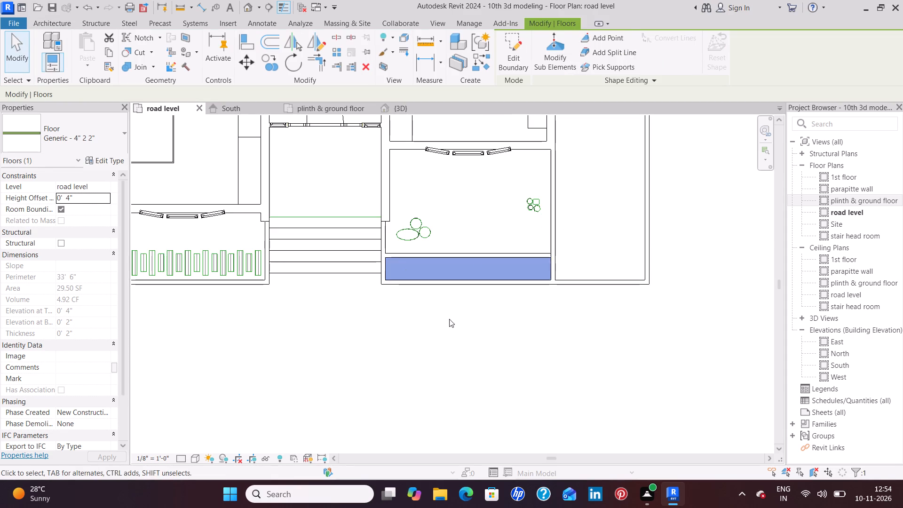
click(450, 333)
Examine the new grass strip and the surrounding front areas in the 3D view.
click(418, 107)
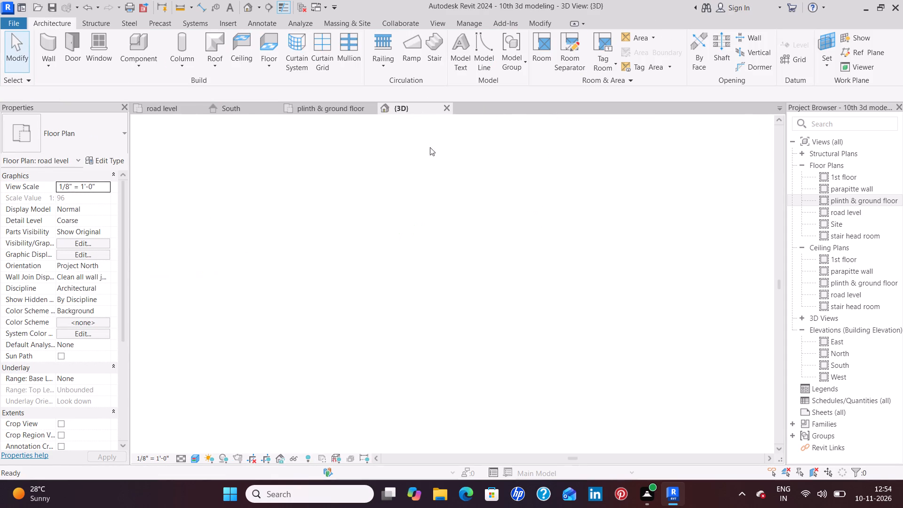
scroll(582, 368, up, 2)
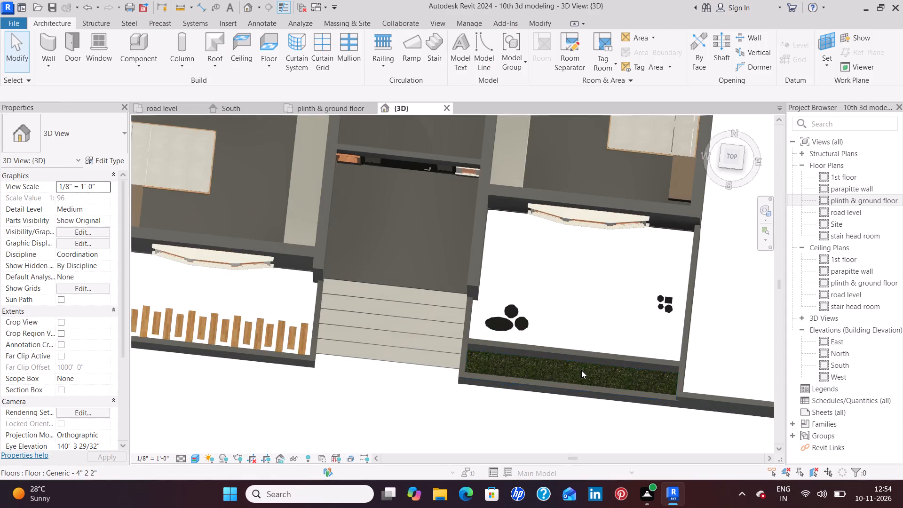
scroll(581, 370, up, 4)
middle_drag(518, 404, 512, 299)
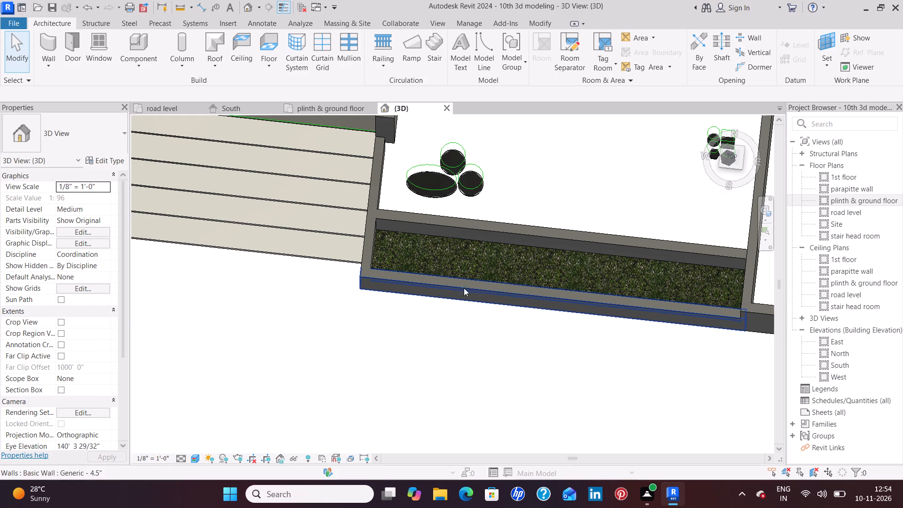
scroll(525, 310, down, 3)
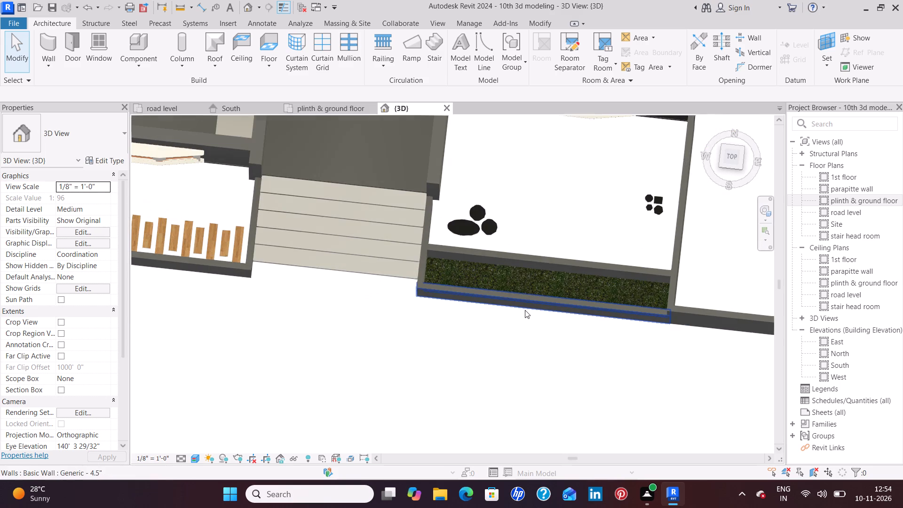
scroll(483, 322, down, 2)
middle_drag(531, 222, 523, 264)
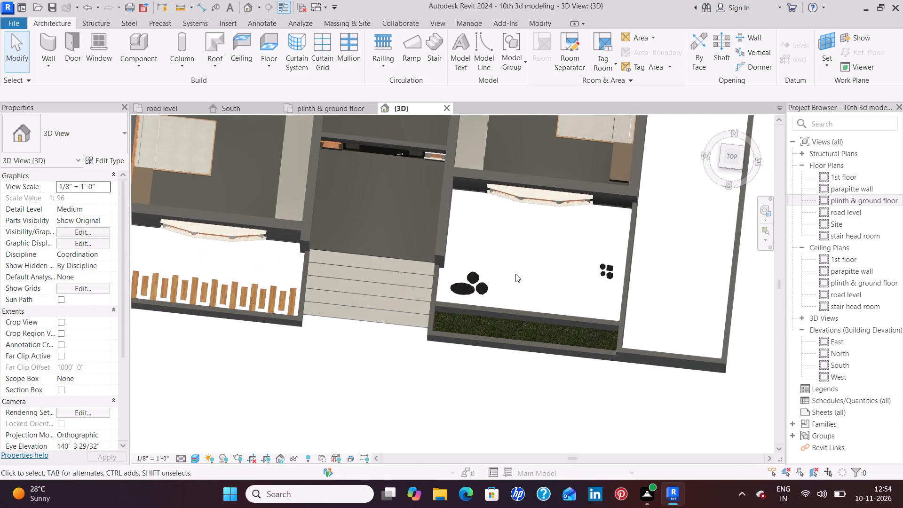
scroll(515, 274, up, 1)
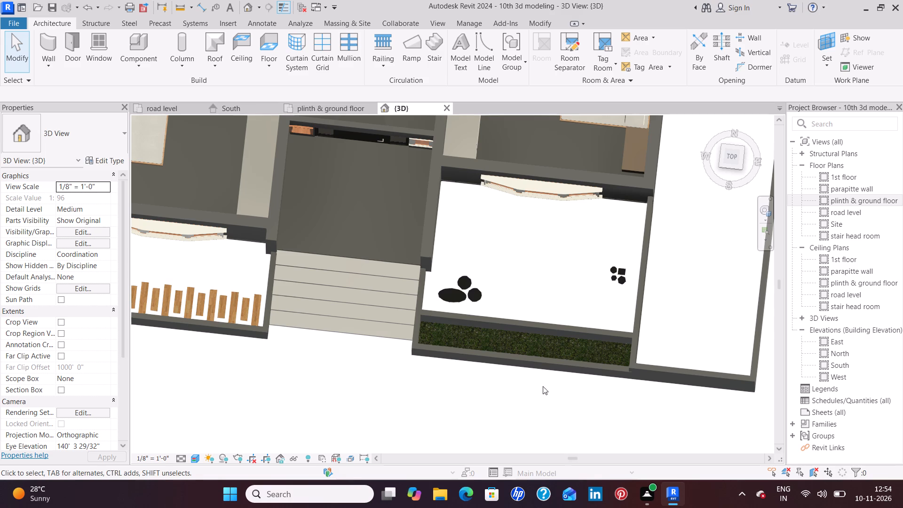
scroll(529, 271, down, 2)
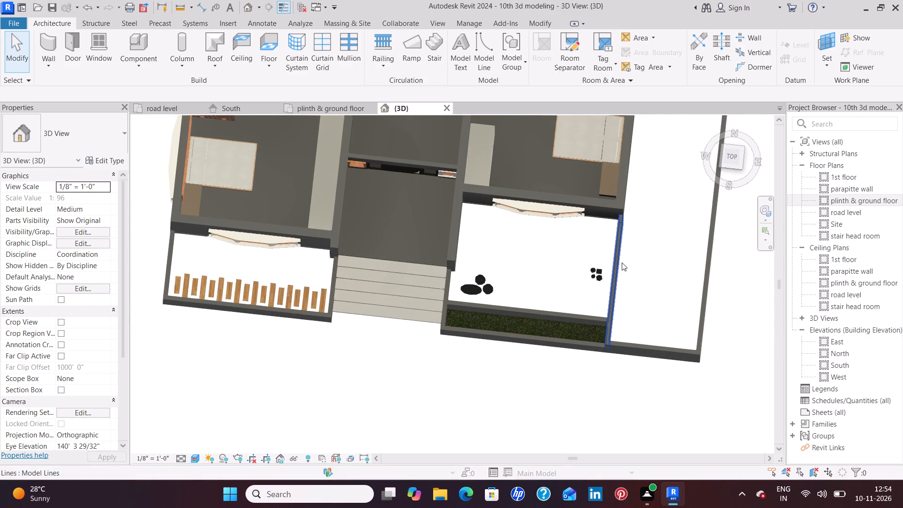
Start a new floor in the road level plan and duplicate the Generic - 4" 2 2" type as Generic - 6" -2.
click(169, 111)
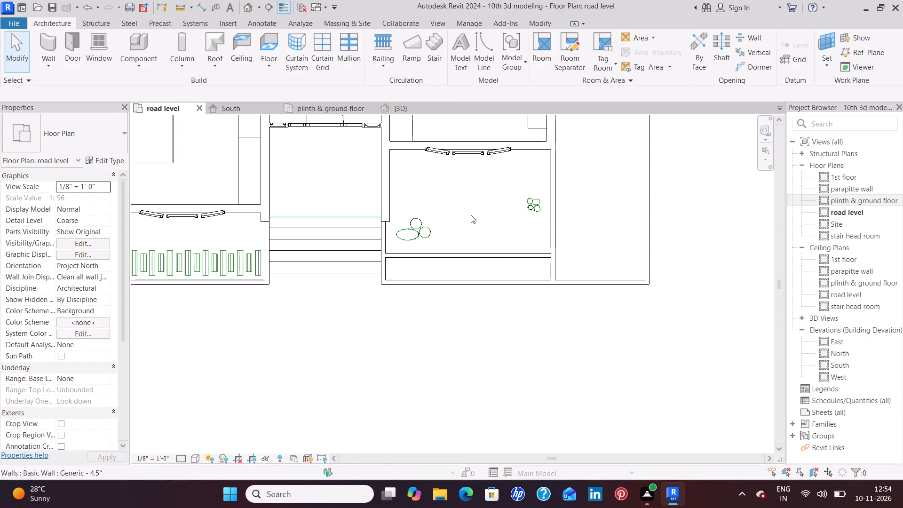
middle_drag(472, 215, 519, 239)
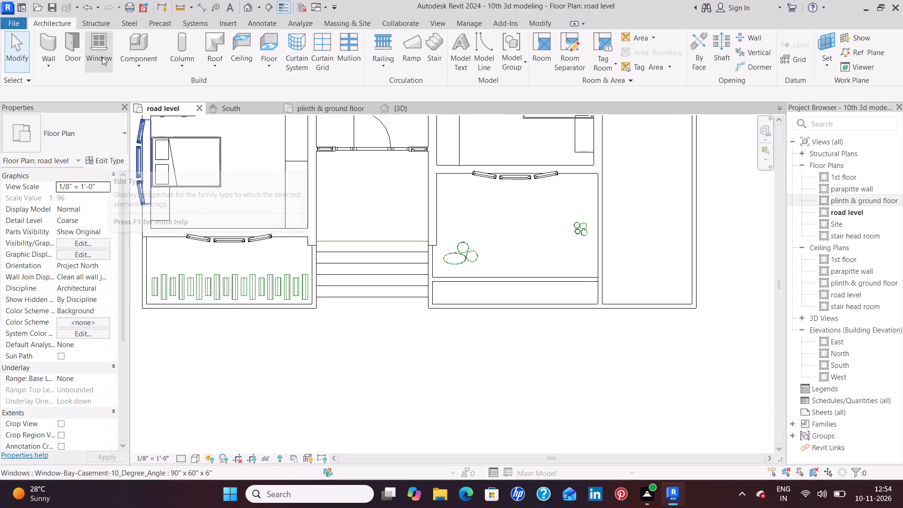
click(266, 43)
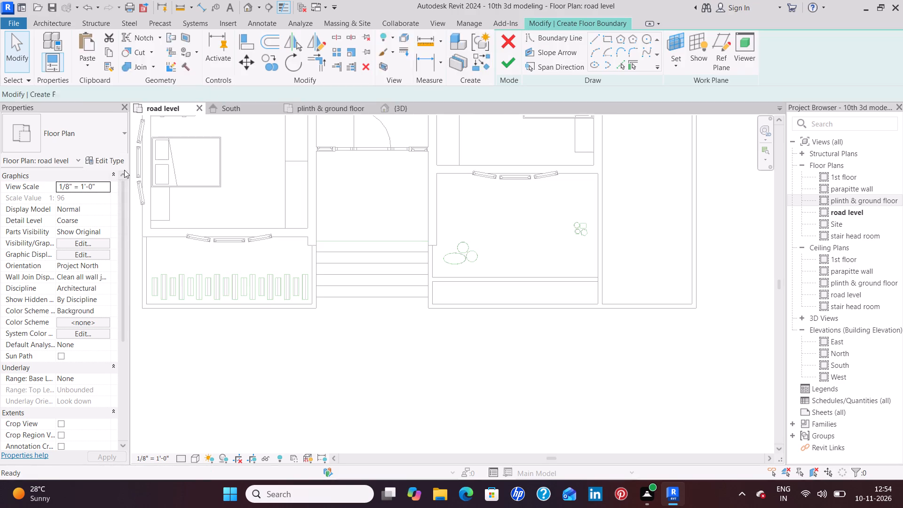
click(112, 161)
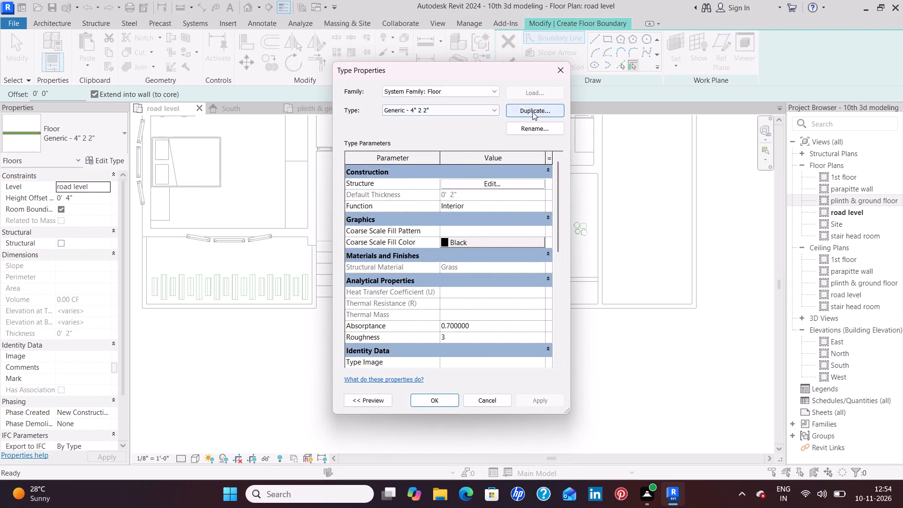
click(536, 111)
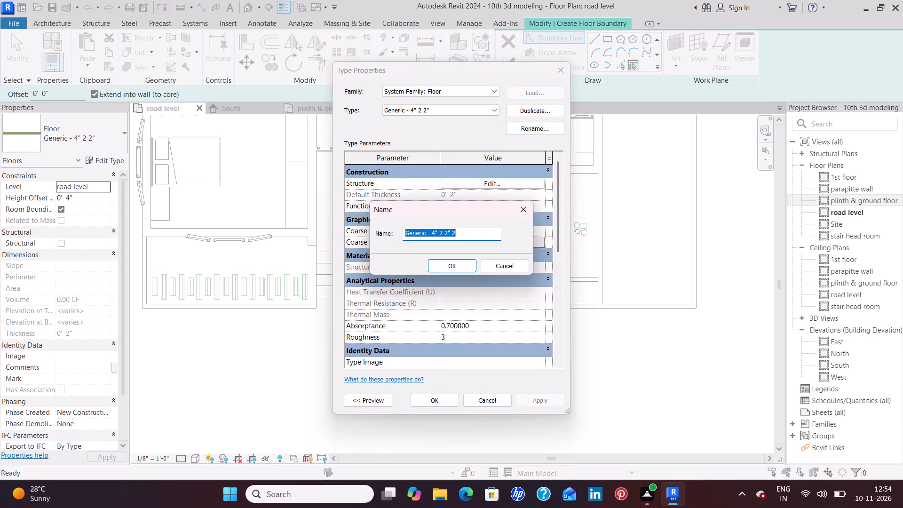
click(465, 233)
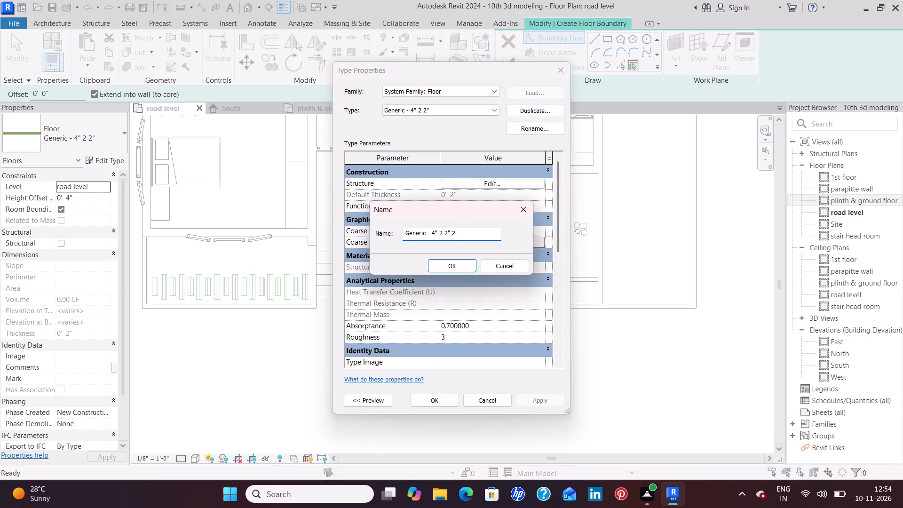
key(BackSpace)
key(BackSpace)
key(BackSpace)
key(BackSpace)
key(BackSpace)
key(BackSpace)
key(BackSpace)
key(BackSpace)
key(BackSpace)
key(6)
key(shift+quotedbl)
key(space)
key(minus)
key(2)
click(459, 262)
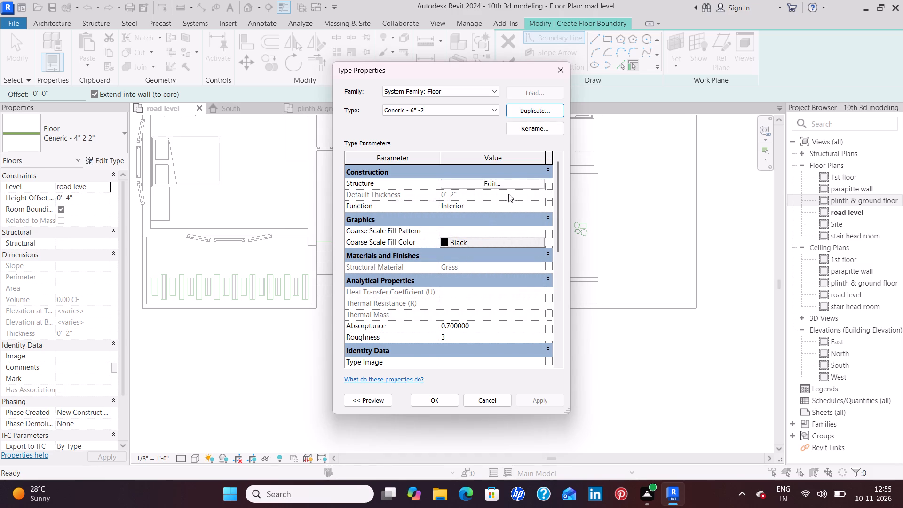
Set the Generic - 6" -2 structure layer thickness to 6" and apply the type changes.
click(508, 183)
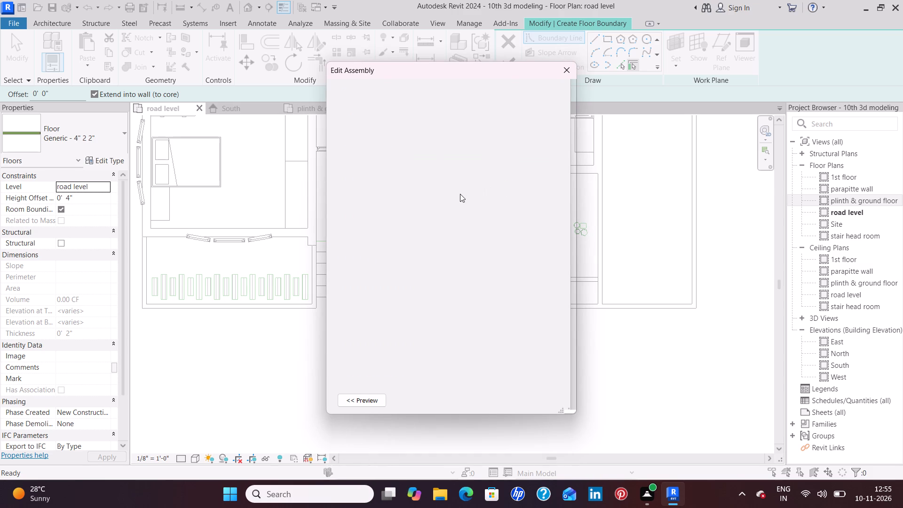
click(459, 191)
key(BackSpace)
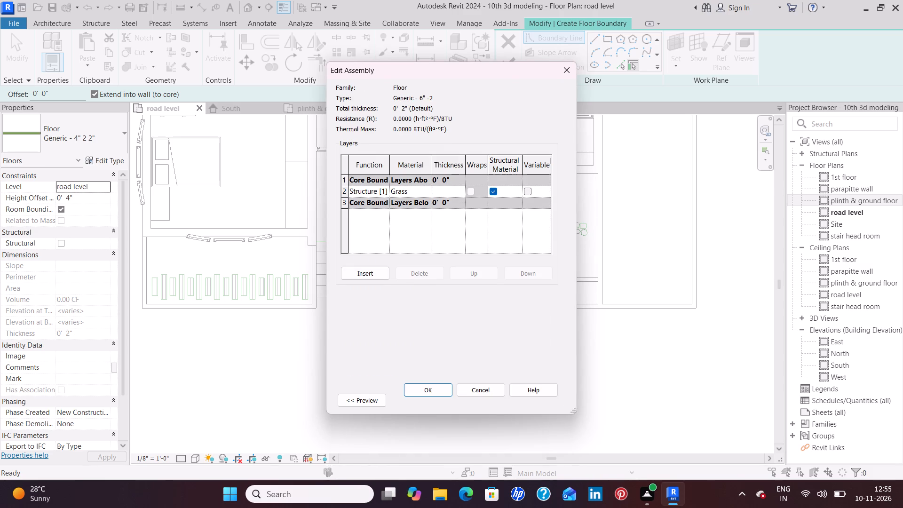
key(6)
key(shift+quotedbl)
key(Return)
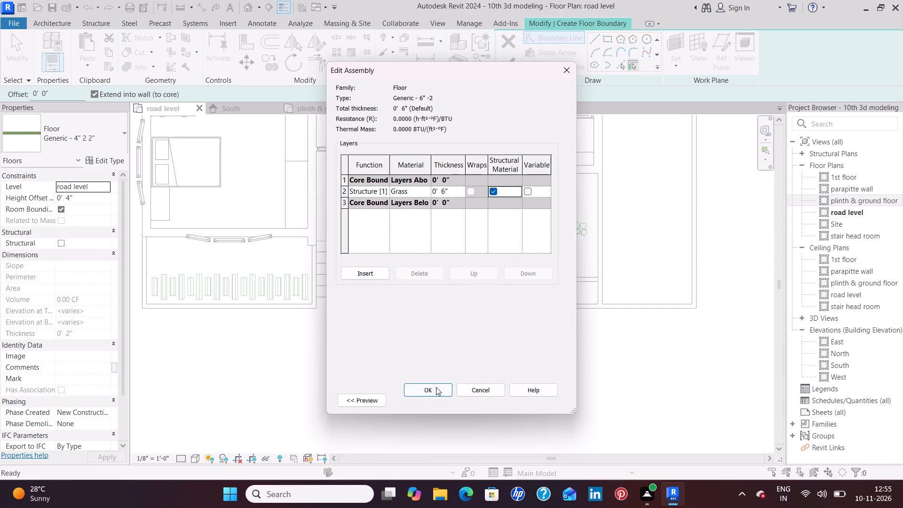
click(436, 387)
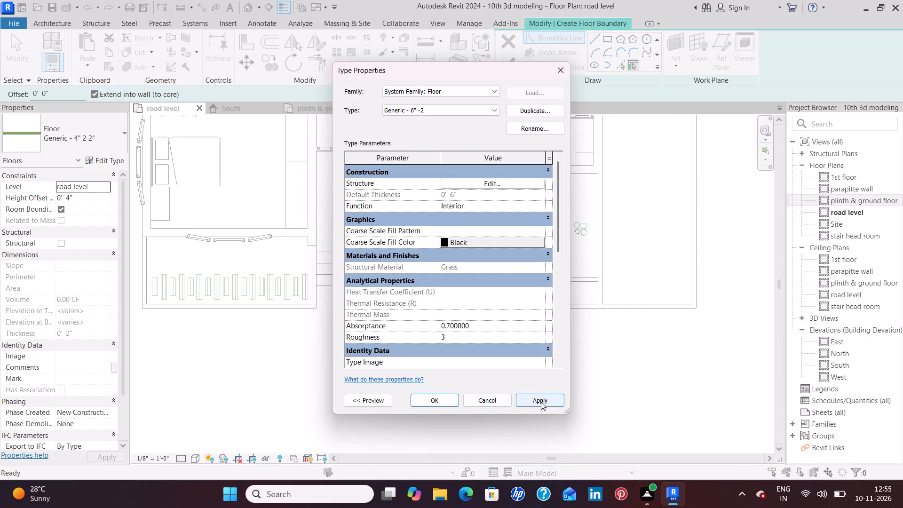
click(541, 402)
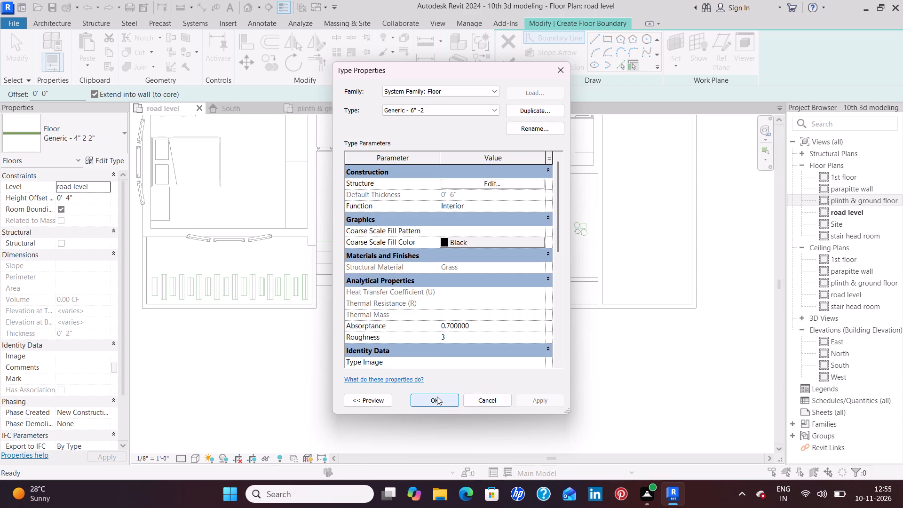
click(437, 397)
Sketch boundary lines inside the oak-strip area: 6'-0" along the outer side wall, 14'-9" along the front wall, and up the step-side wall.
middle_drag(182, 265, 183, 265)
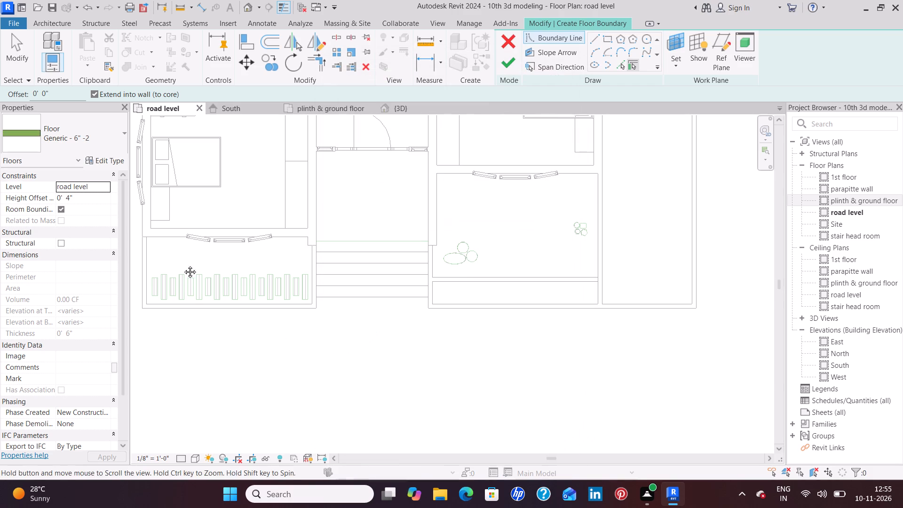
middle_drag(183, 265, 257, 287)
click(605, 38)
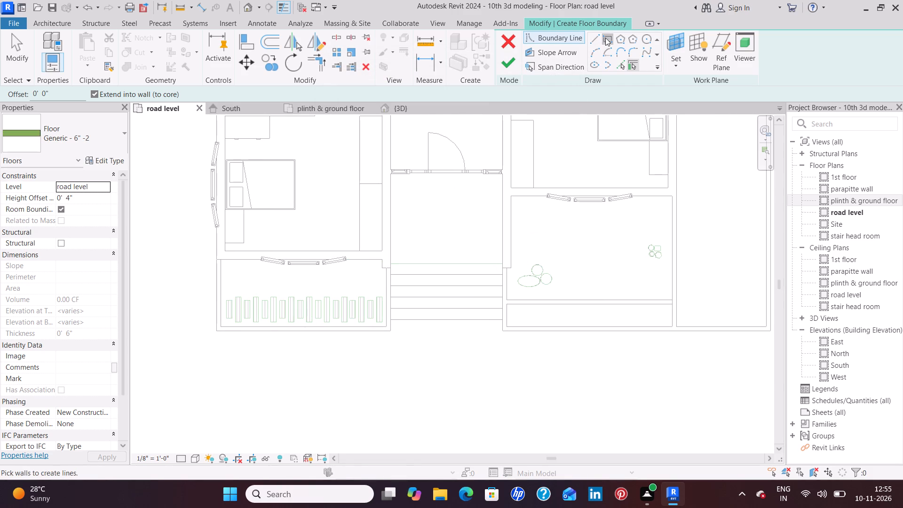
scroll(262, 293, up, 2)
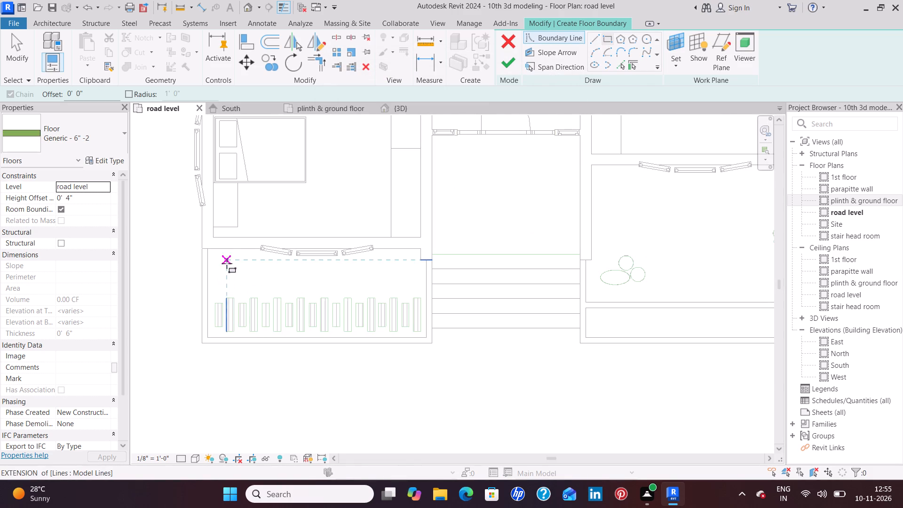
click(592, 37)
click(206, 249)
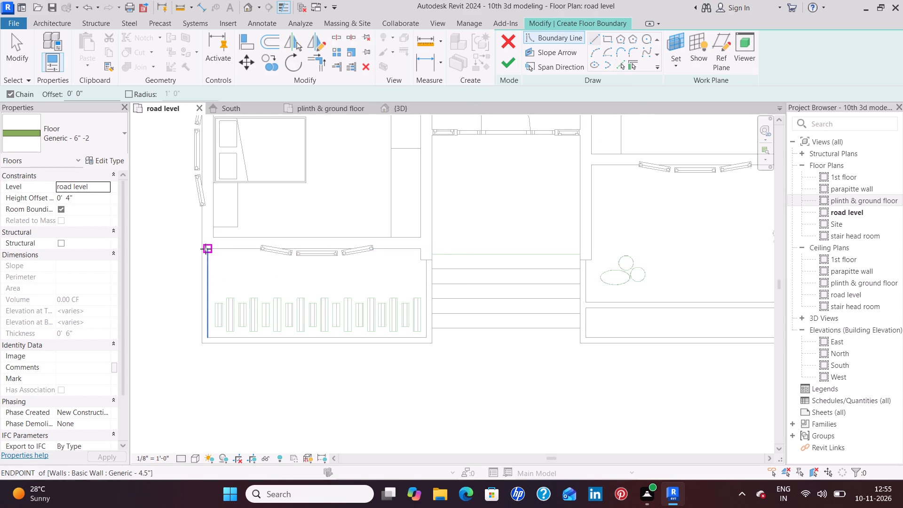
click(207, 339)
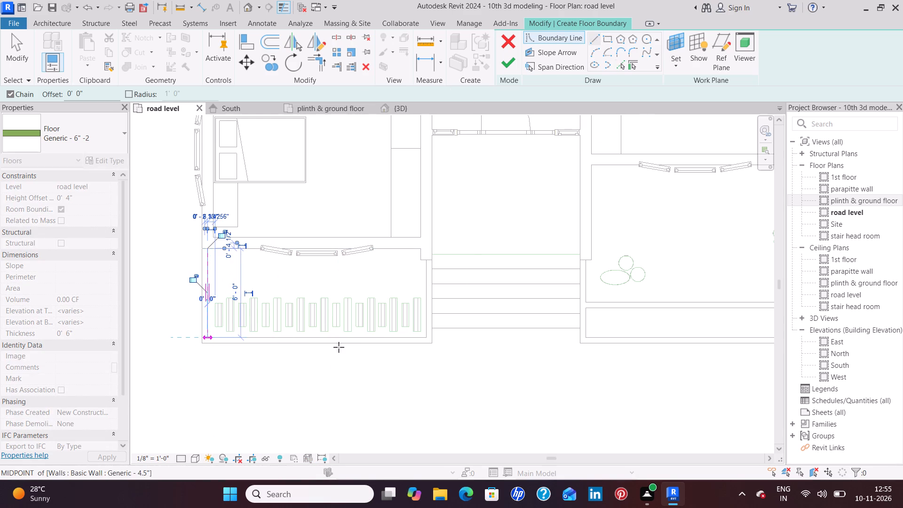
click(427, 339)
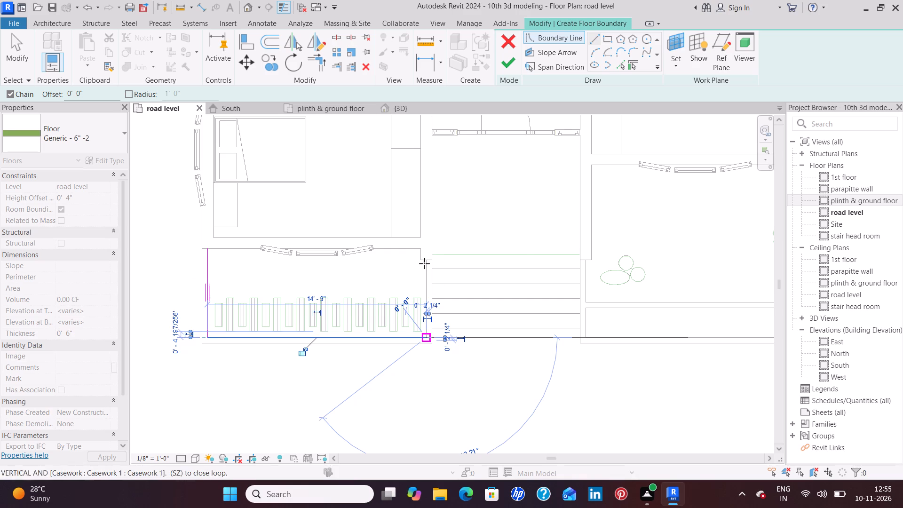
click(426, 261)
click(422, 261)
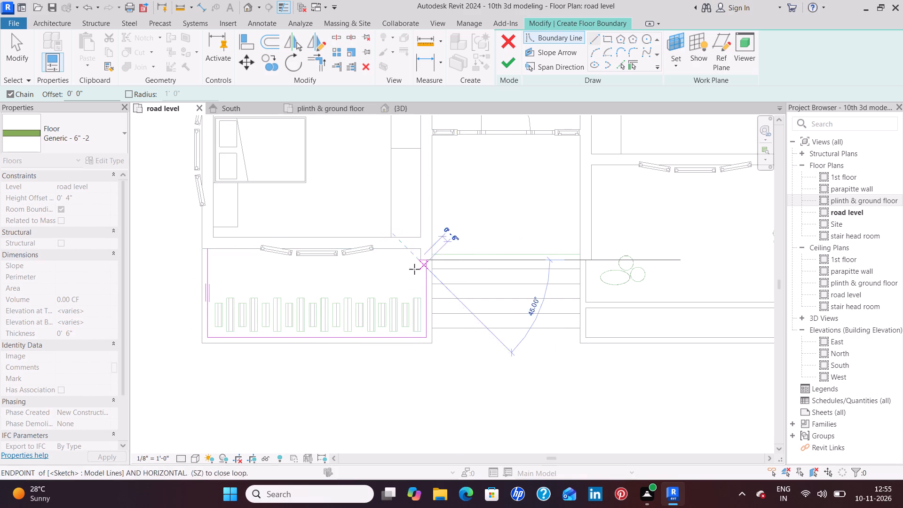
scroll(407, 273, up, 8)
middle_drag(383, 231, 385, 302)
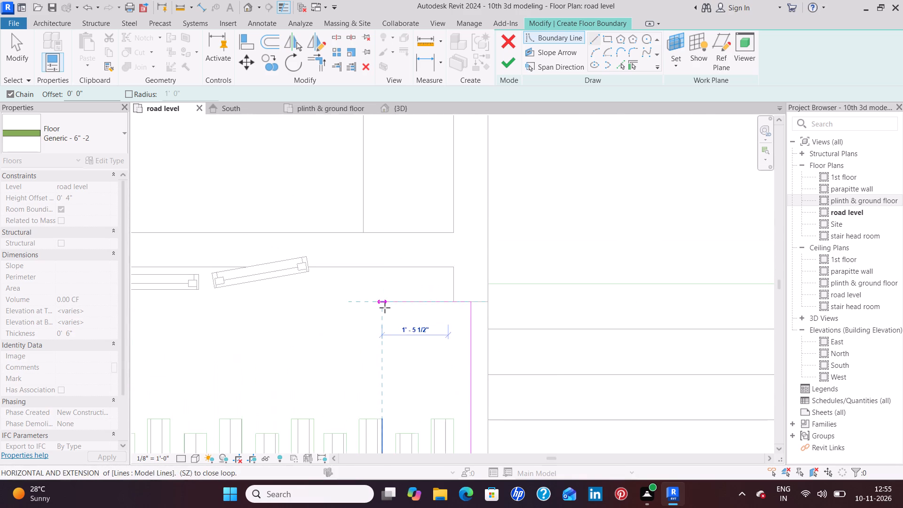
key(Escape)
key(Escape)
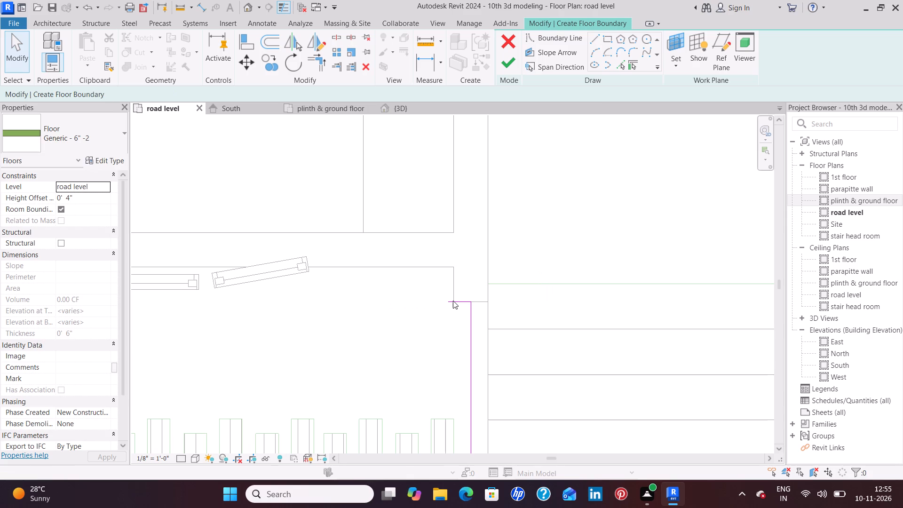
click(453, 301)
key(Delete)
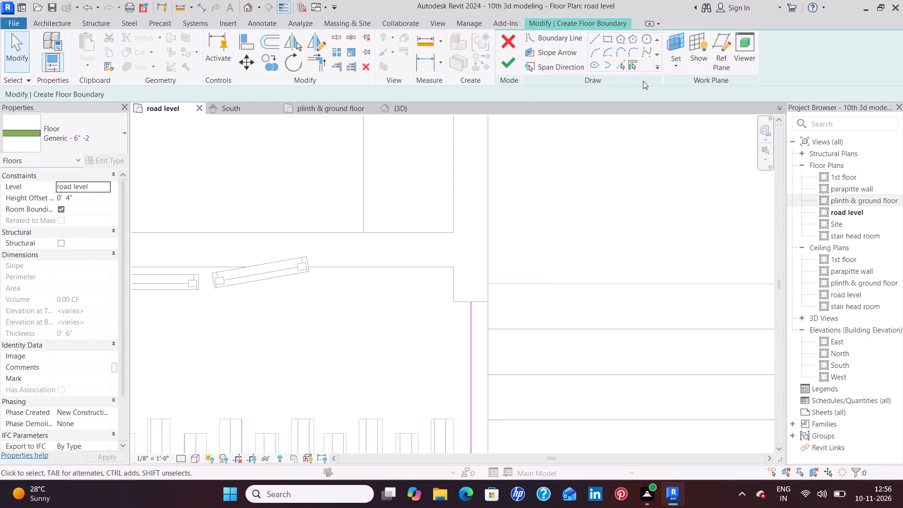
Close the oak-strip area boundary around the wall jog with 4 1/2" and 9 1/4" segments and a 14'-4 1/2" line along the window wall.
click(593, 42)
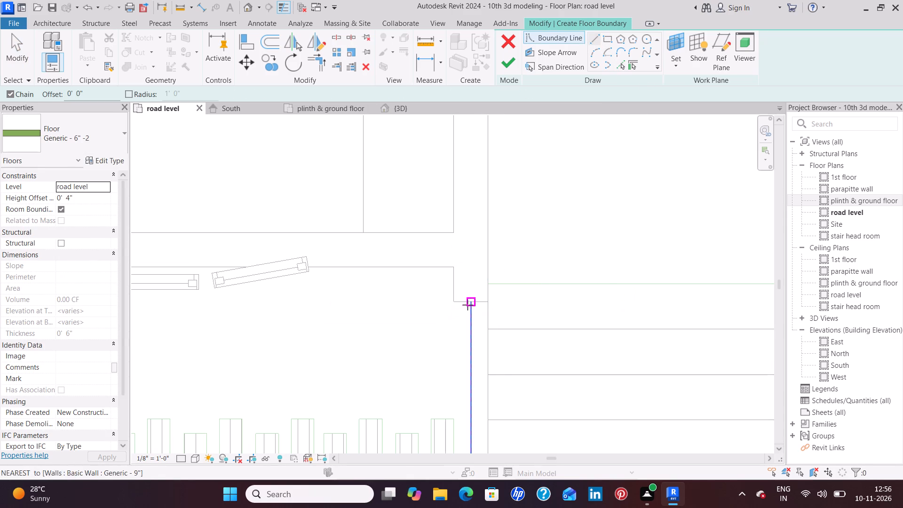
click(472, 303)
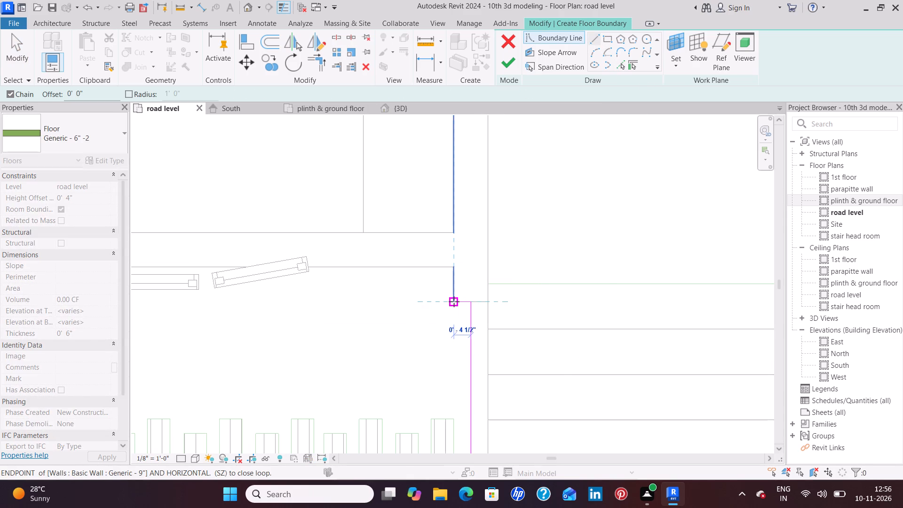
click(454, 302)
click(454, 267)
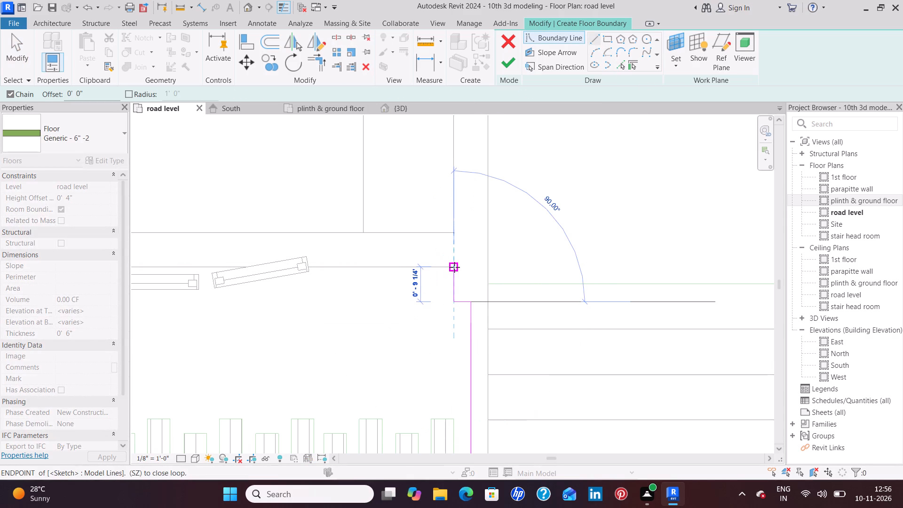
scroll(277, 289, down, 4)
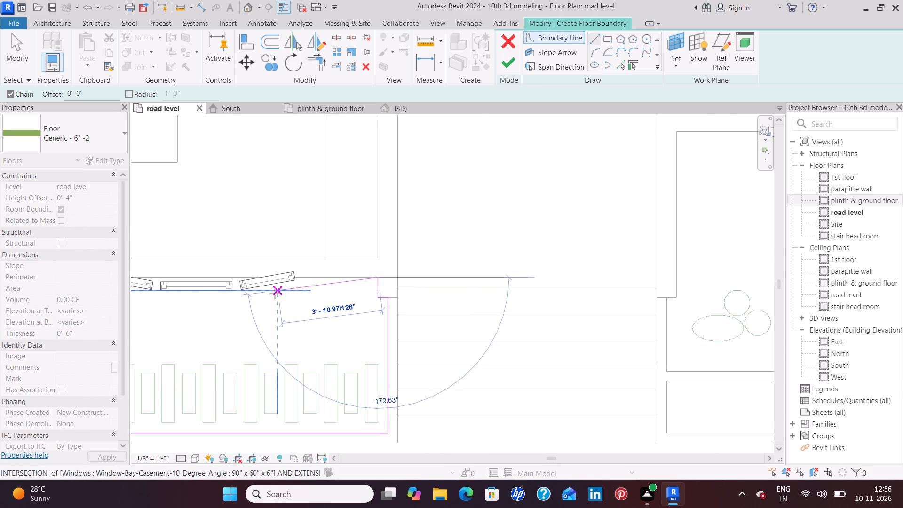
middle_drag(275, 296, 476, 327)
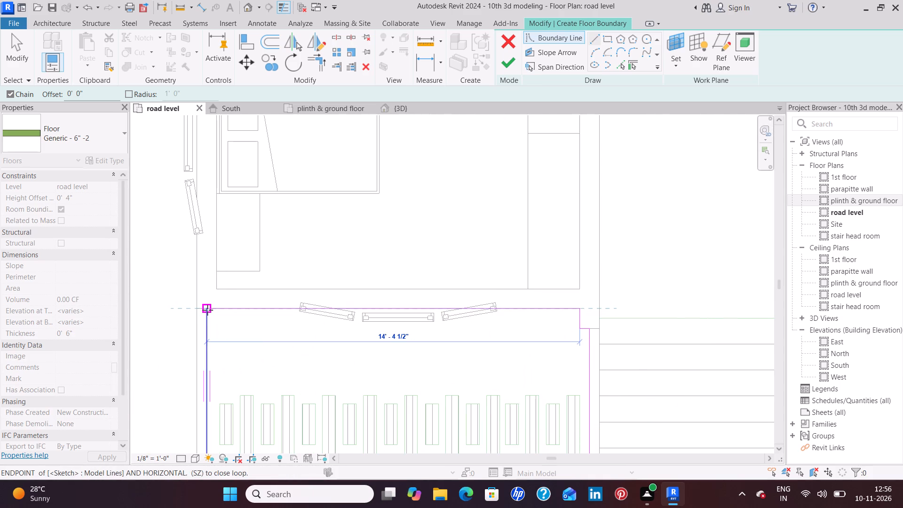
click(206, 310)
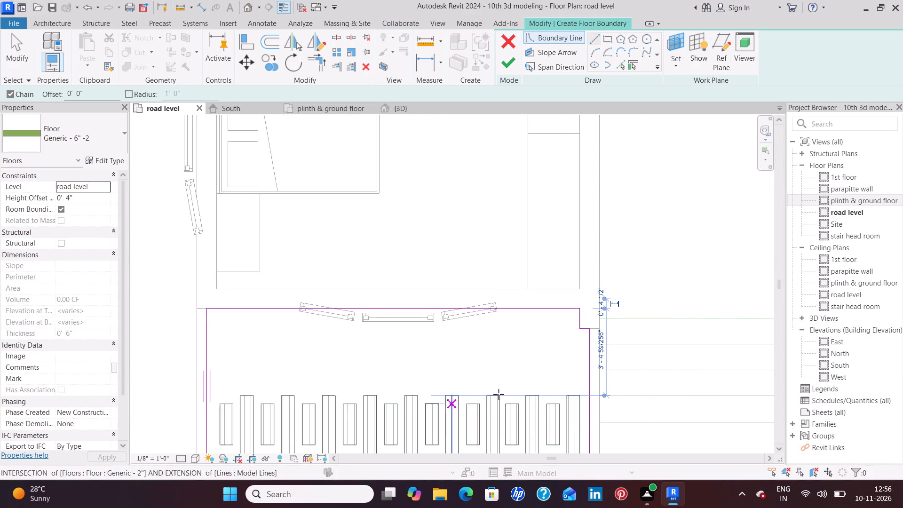
Sketch a closed boundary around the larger front area across the steps, following its wall jog, with 6'-4 3/4", 14'-4 1/2" and 9'-3" sides.
scroll(718, 262, down, 3)
middle_drag(707, 268, 388, 283)
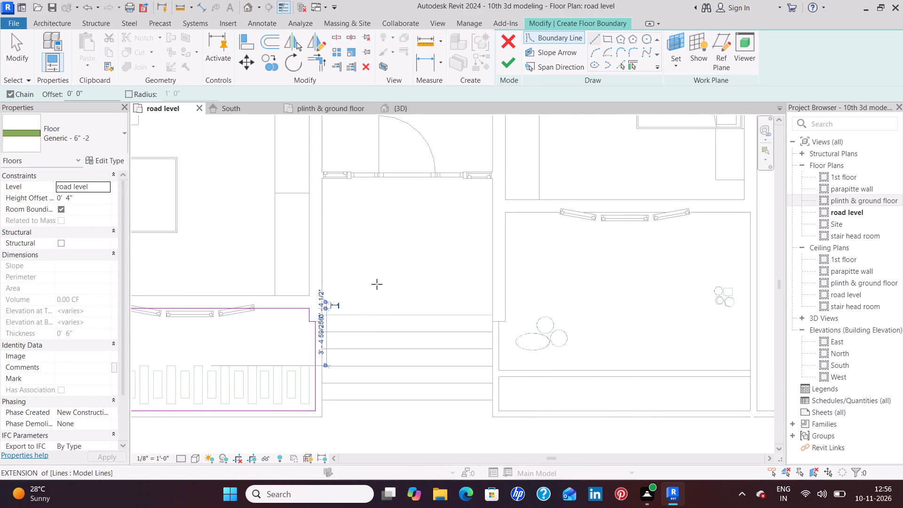
middle_drag(590, 285, 497, 292)
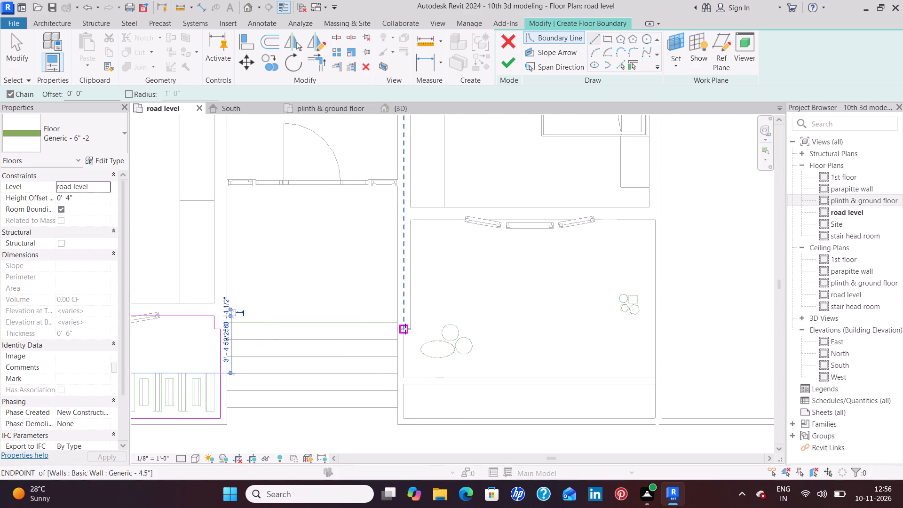
click(411, 330)
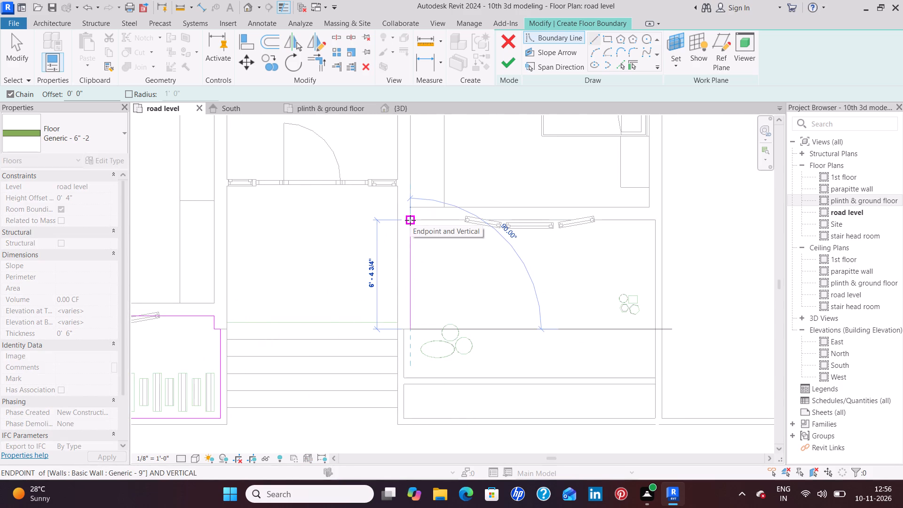
click(410, 220)
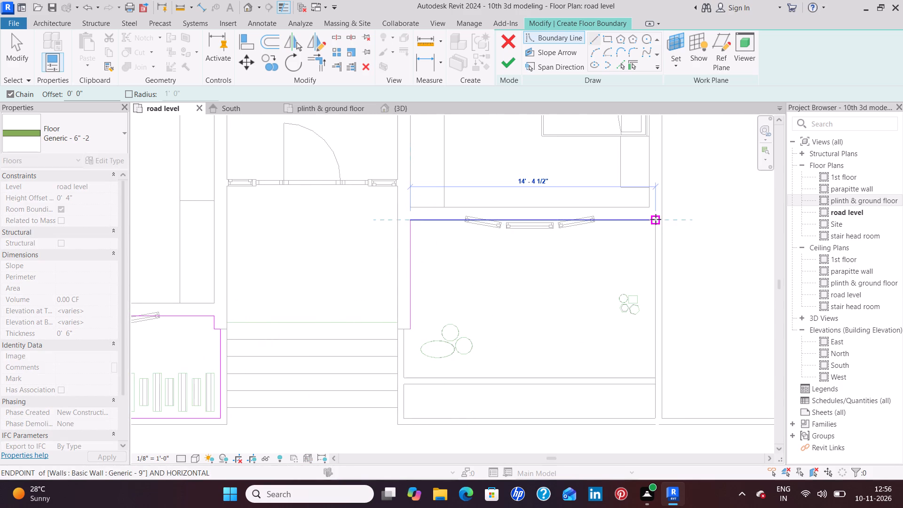
click(655, 220)
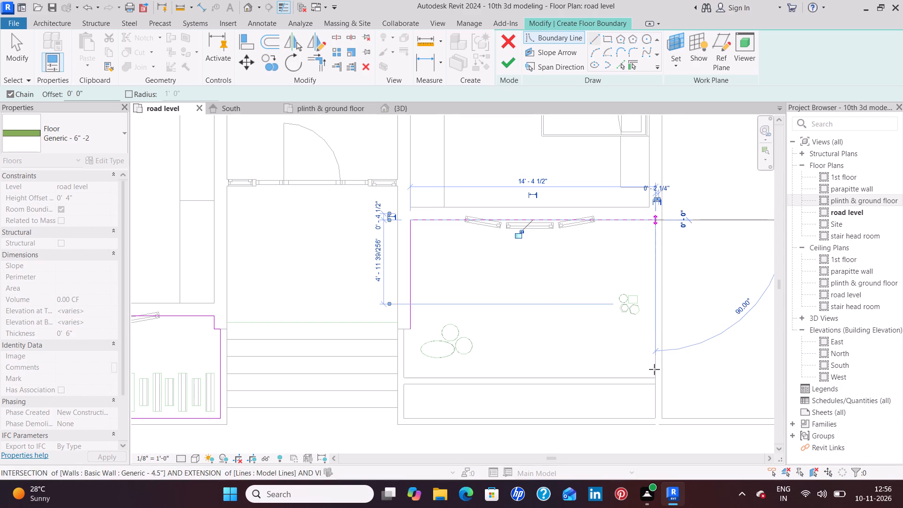
click(654, 376)
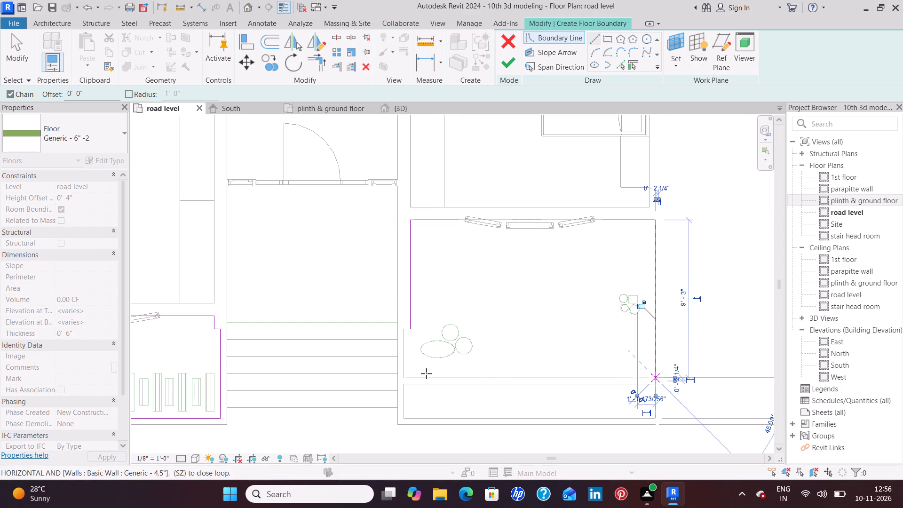
click(402, 377)
scroll(404, 355, up, 6)
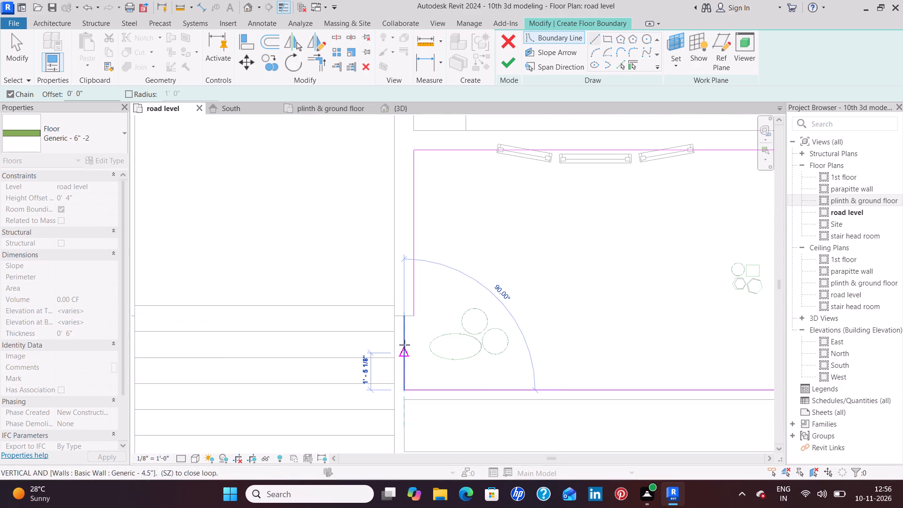
scroll(404, 345, up, 1)
click(404, 292)
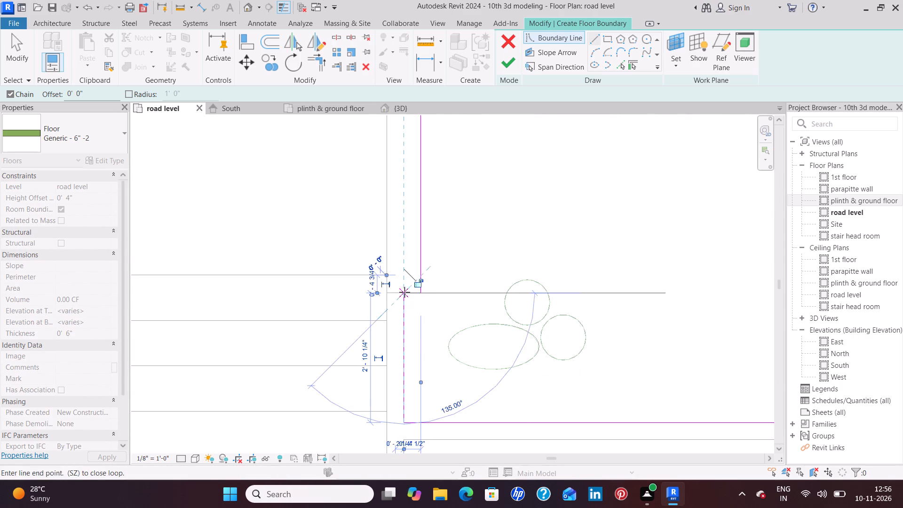
click(423, 292)
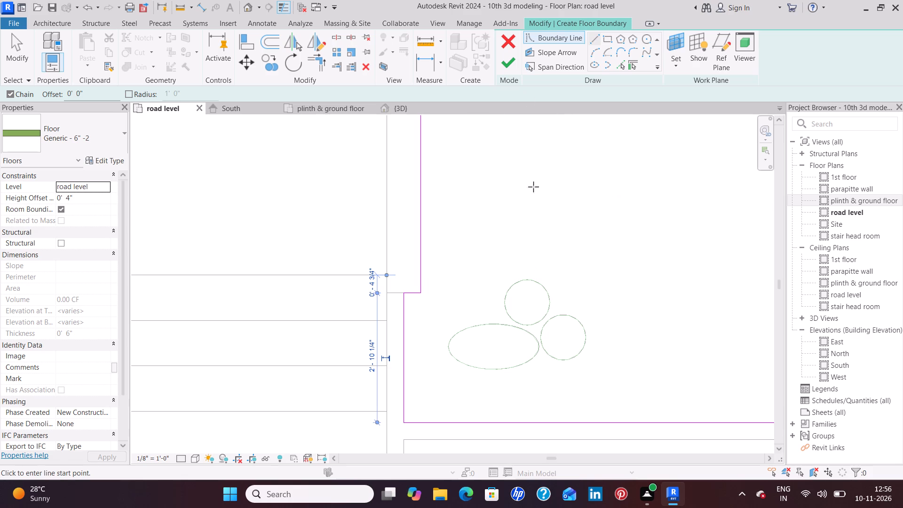
Set the floor's height offset from road level to 0 and finish the Generic - 6" -2 grass floor, leaving the project unsaved.
scroll(551, 311, down, 9)
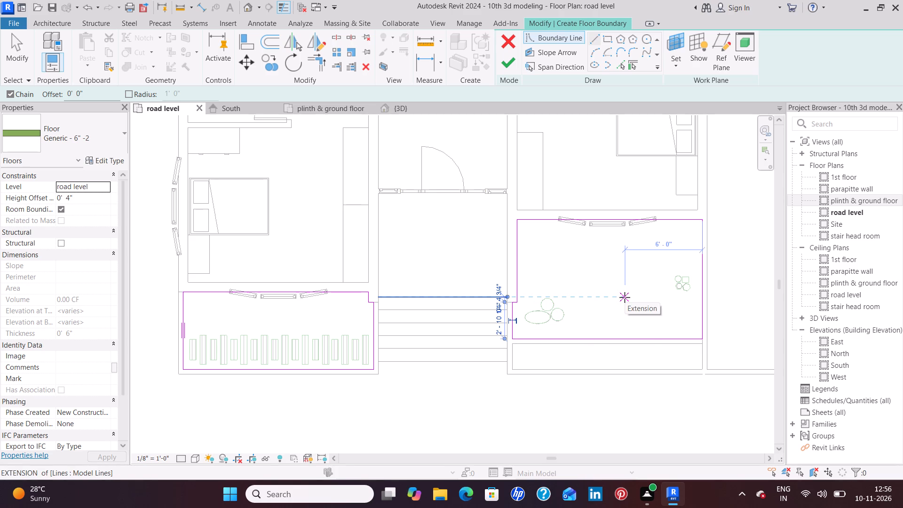
click(95, 198)
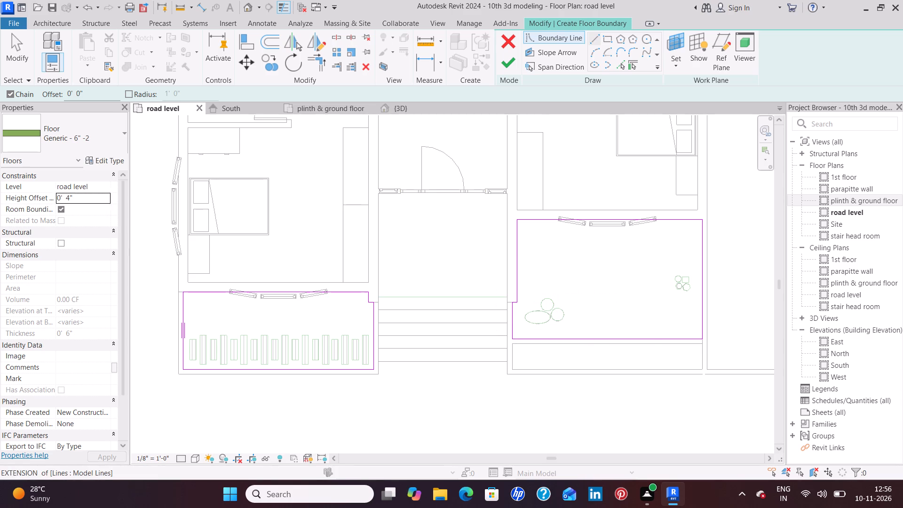
key(BackSpace)
key(0)
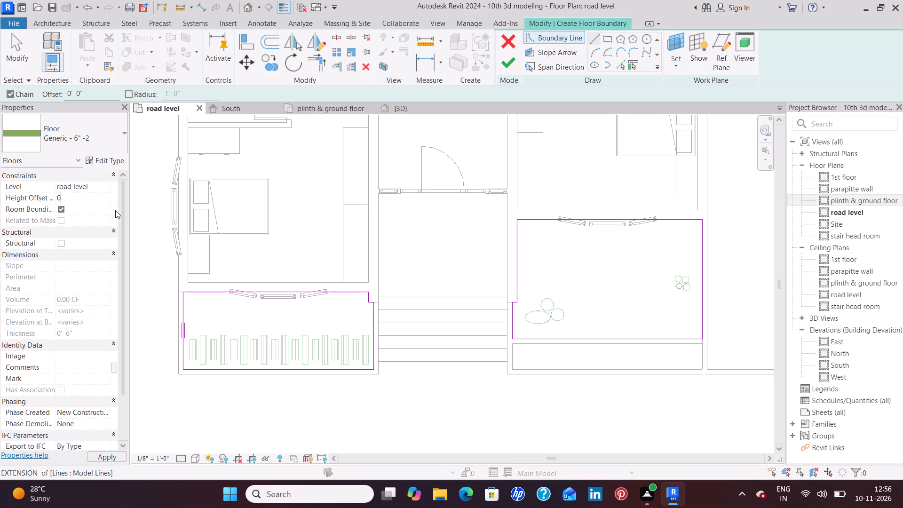
key(Return)
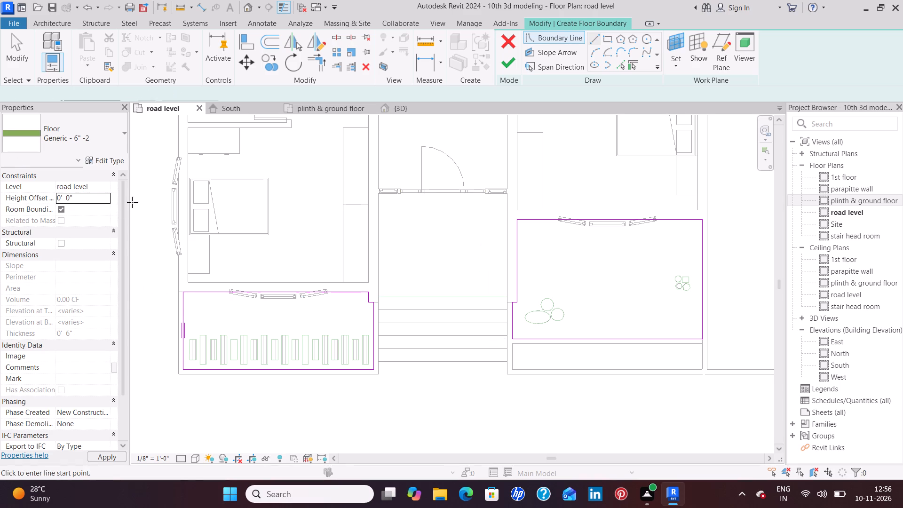
click(113, 458)
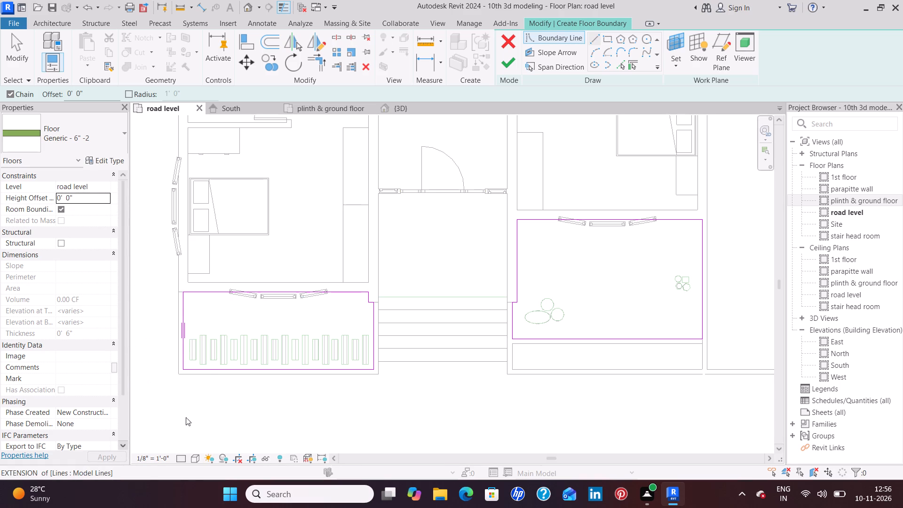
click(509, 64)
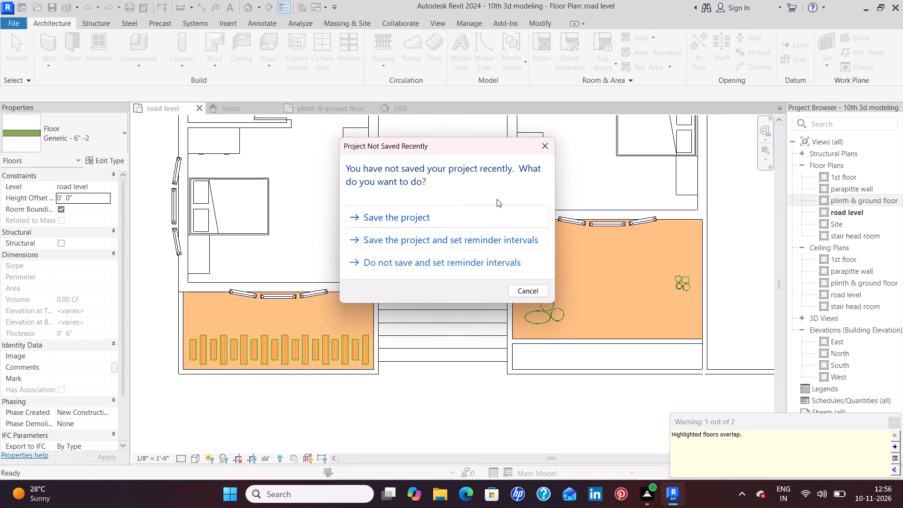
click(545, 141)
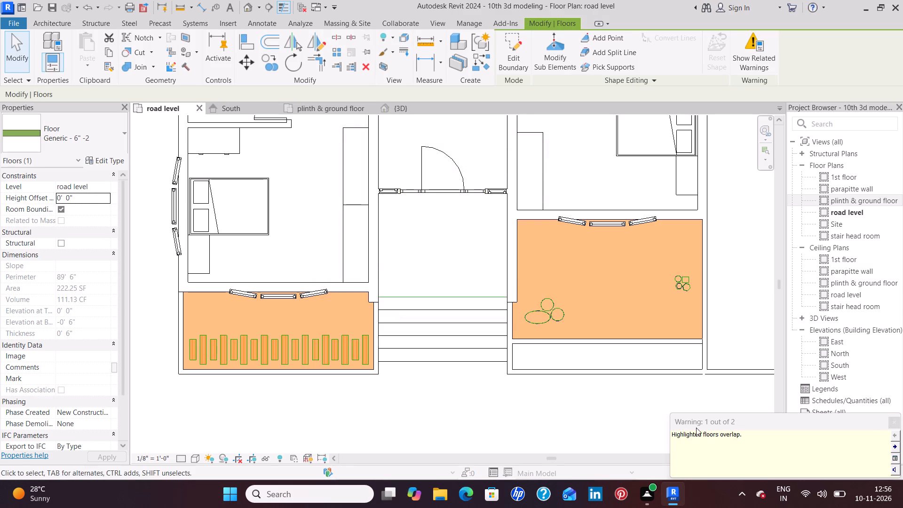
click(896, 423)
click(667, 452)
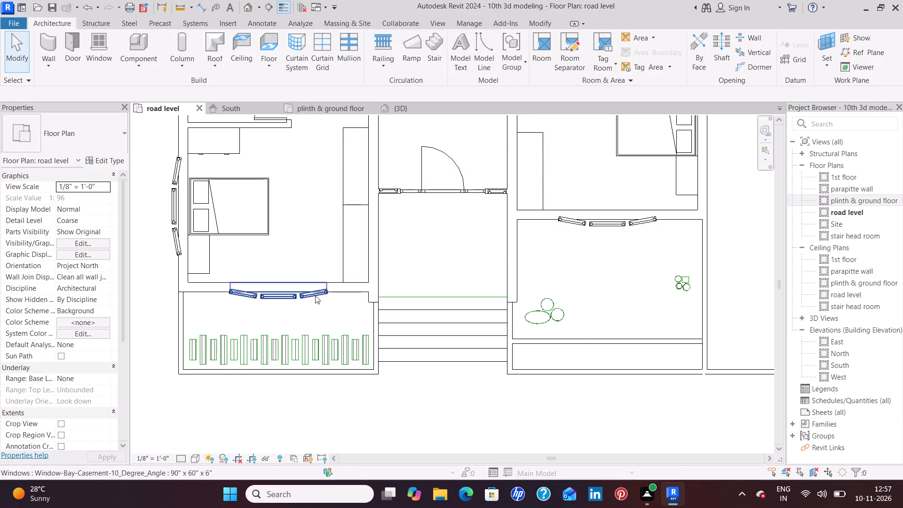
In the 3D view, set the black round-shapes floor's (Generic - 2" 2) height offset from road level to 2".
click(425, 105)
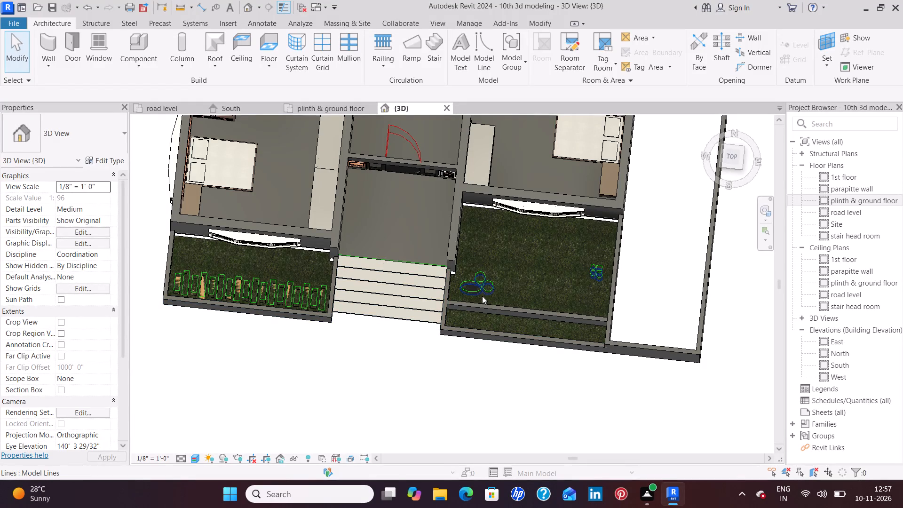
scroll(521, 280, up, 3)
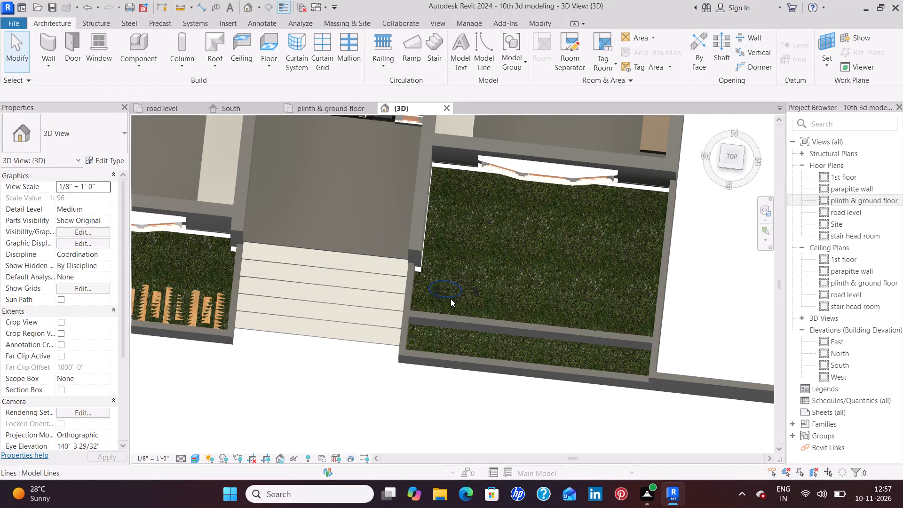
click(449, 298)
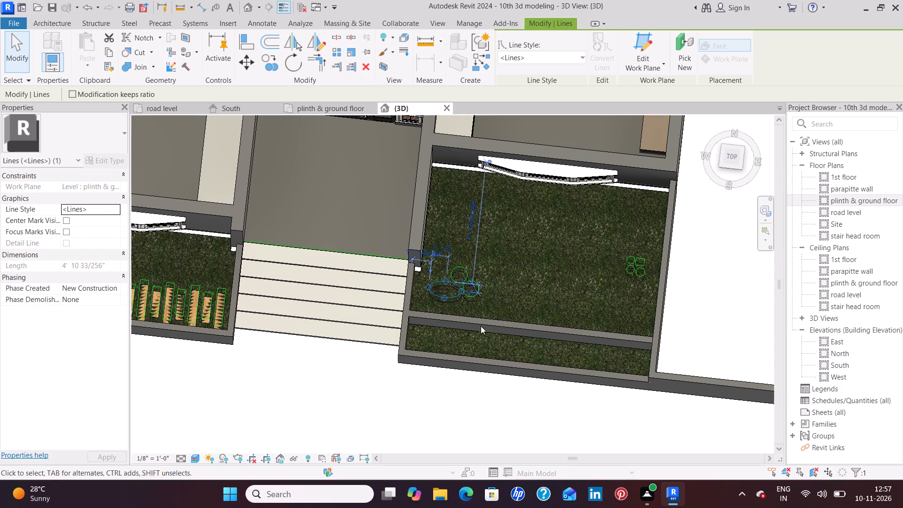
key(Escape)
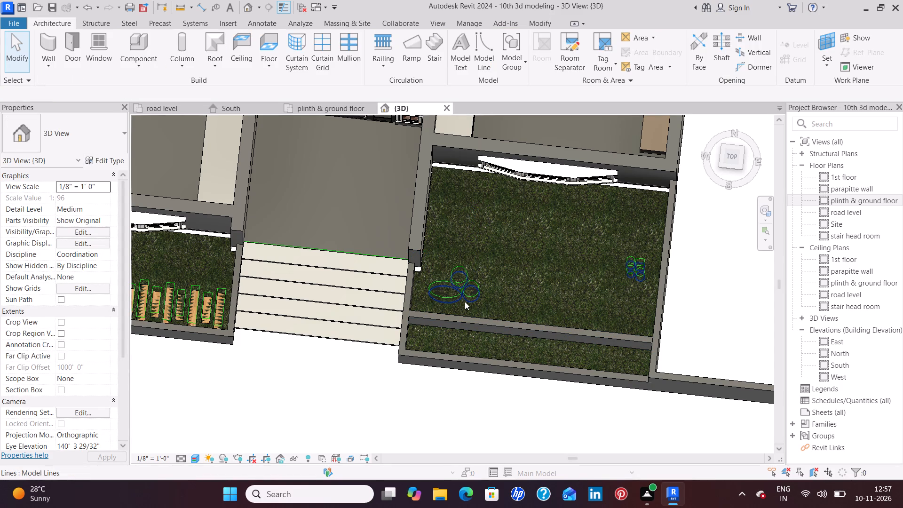
click(465, 302)
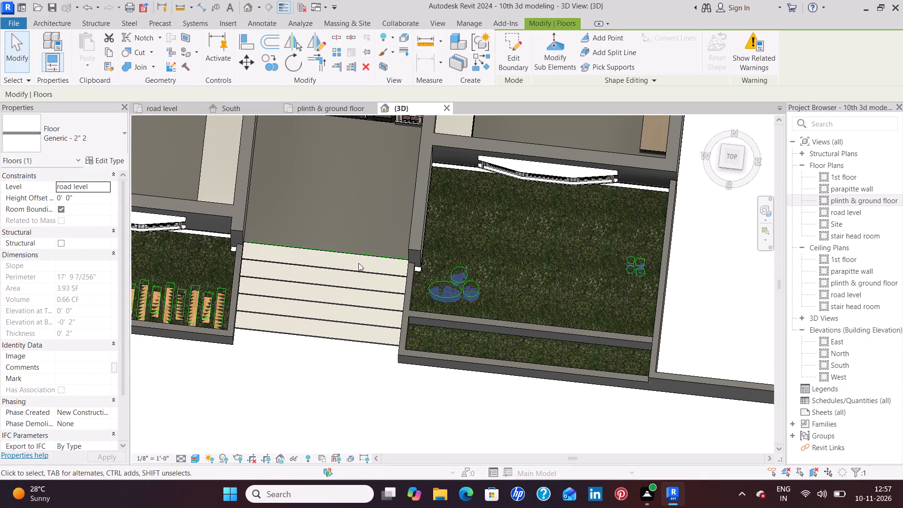
click(85, 201)
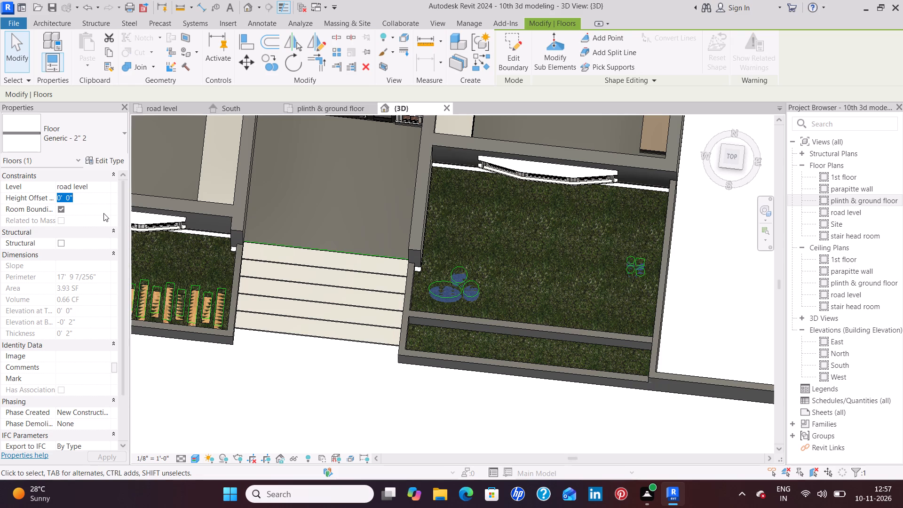
key(BackSpace)
key(2)
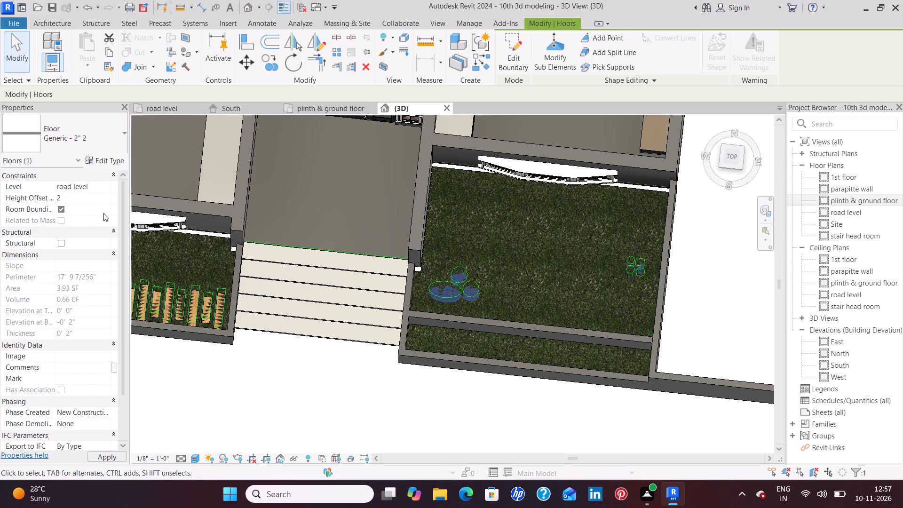
key(shift+quotedbl)
key(Return)
click(104, 459)
click(234, 412)
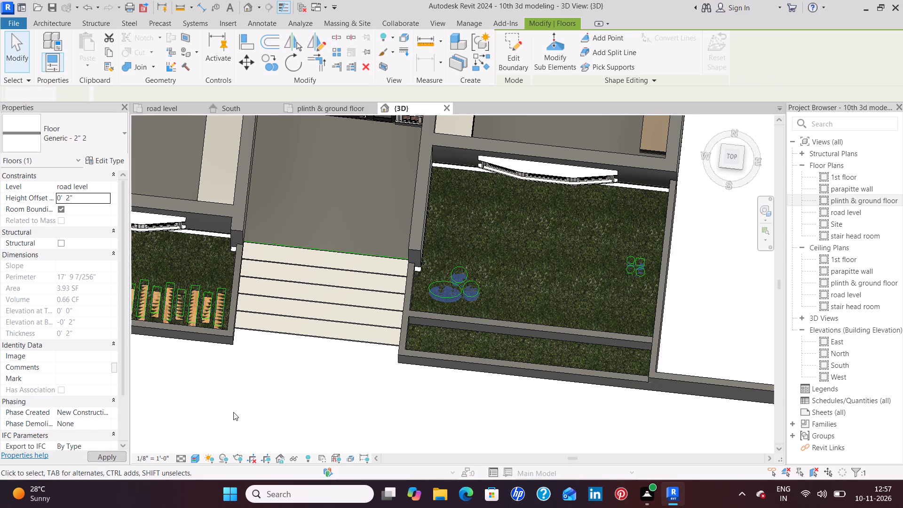
click(266, 419)
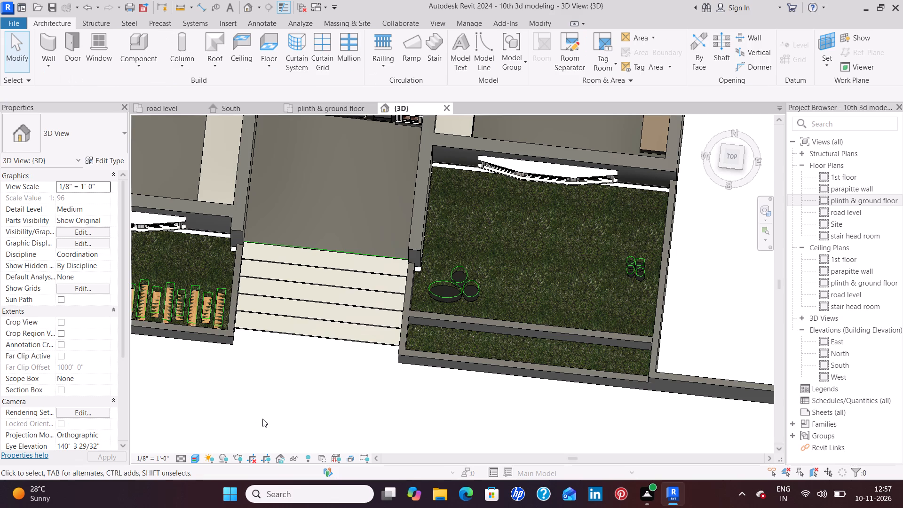
Set the oak-strip floor's (Generic - 2") height offset from road level to 2".
scroll(218, 415, down, 2)
middle_drag(198, 413, 411, 410)
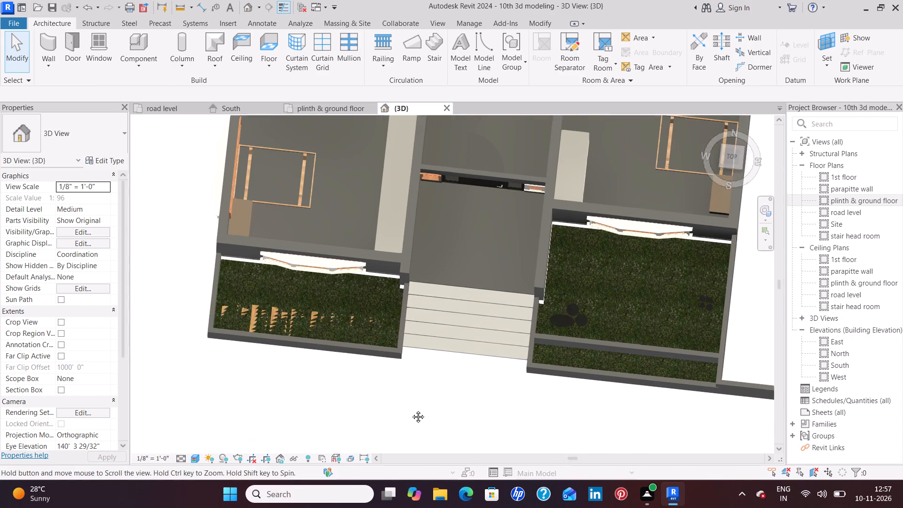
middle_drag(411, 410, 420, 407)
scroll(388, 350, up, 3)
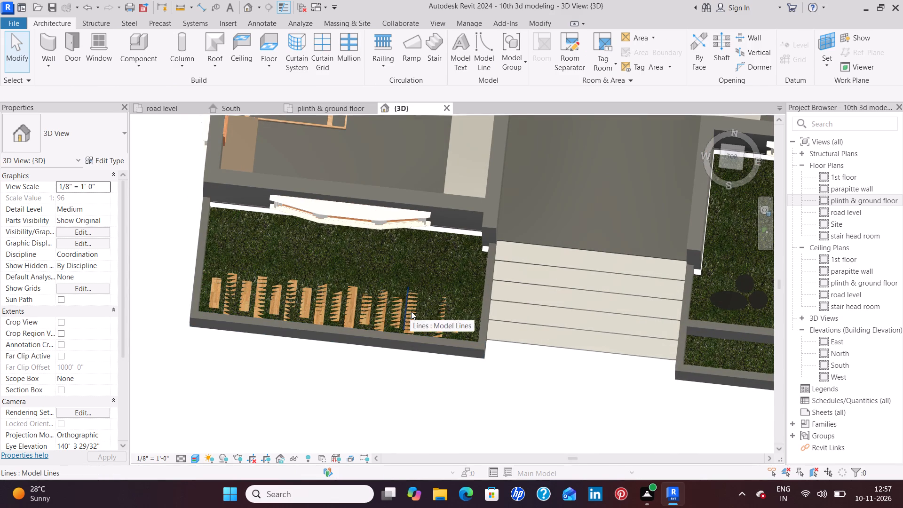
scroll(412, 317, up, 7)
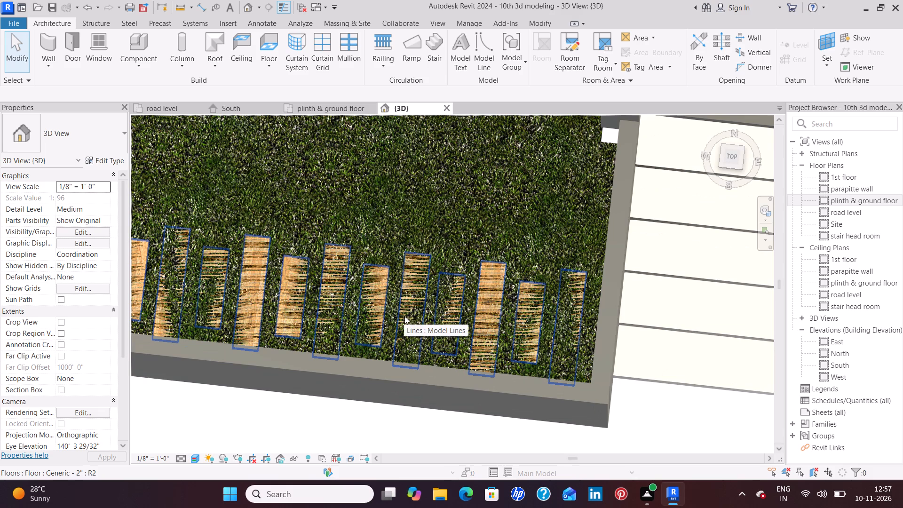
click(411, 315)
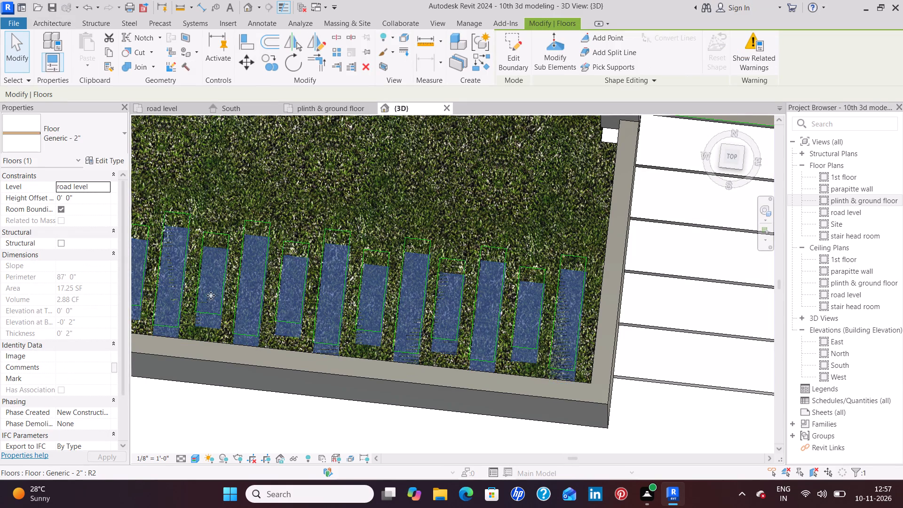
click(82, 197)
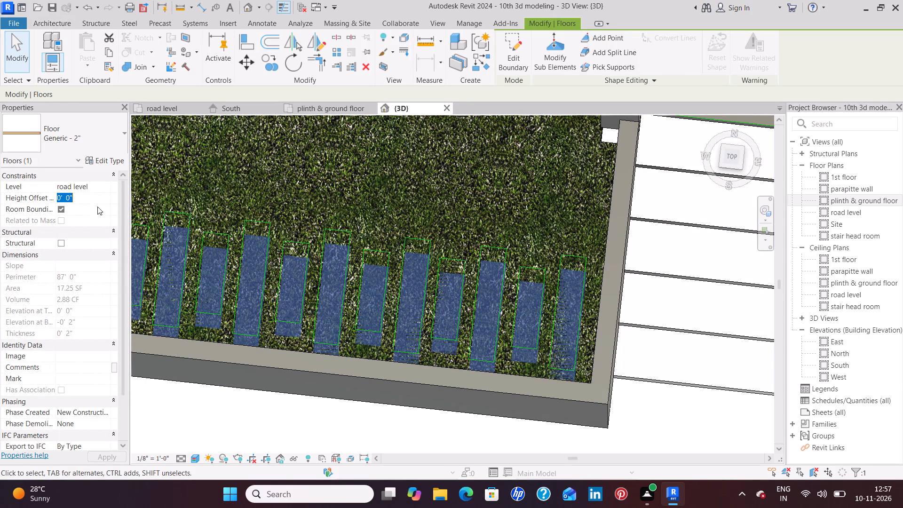
key(BackSpace)
text(2")
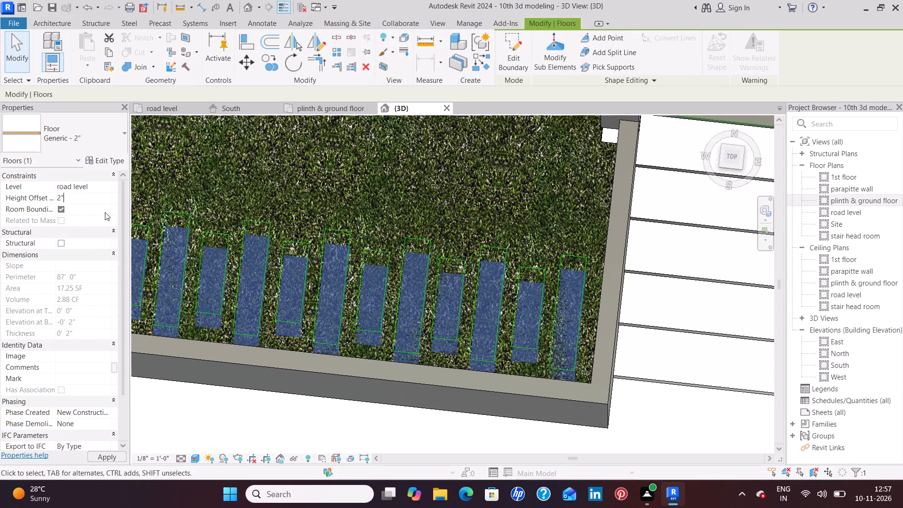
click(109, 460)
click(178, 418)
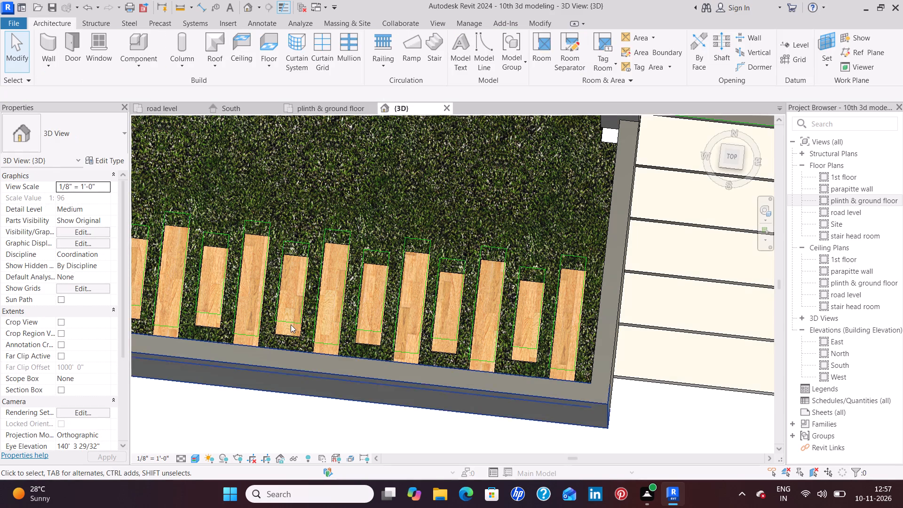
click(379, 188)
Examine the grass areas, oak strips and black shapes at the house front from above and from the front in 3D.
scroll(372, 209, down, 6)
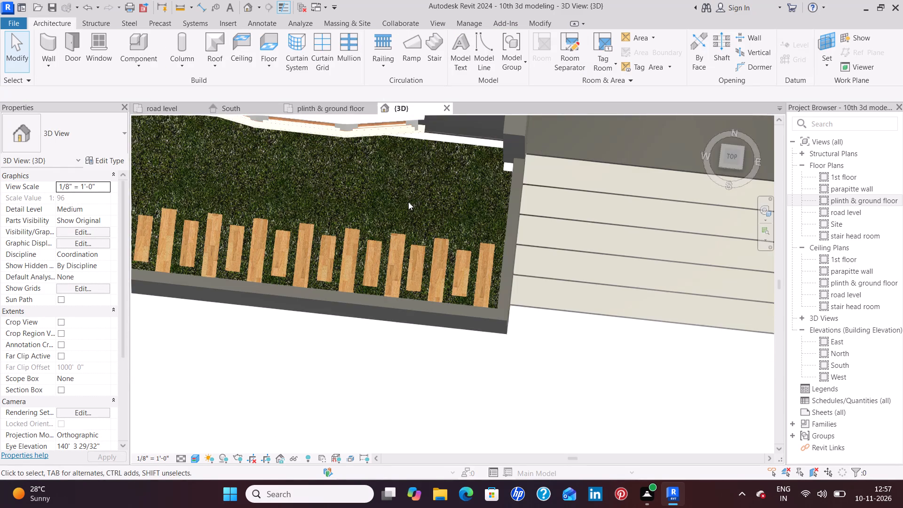
scroll(408, 202, down, 3)
middle_drag(479, 208, 428, 245)
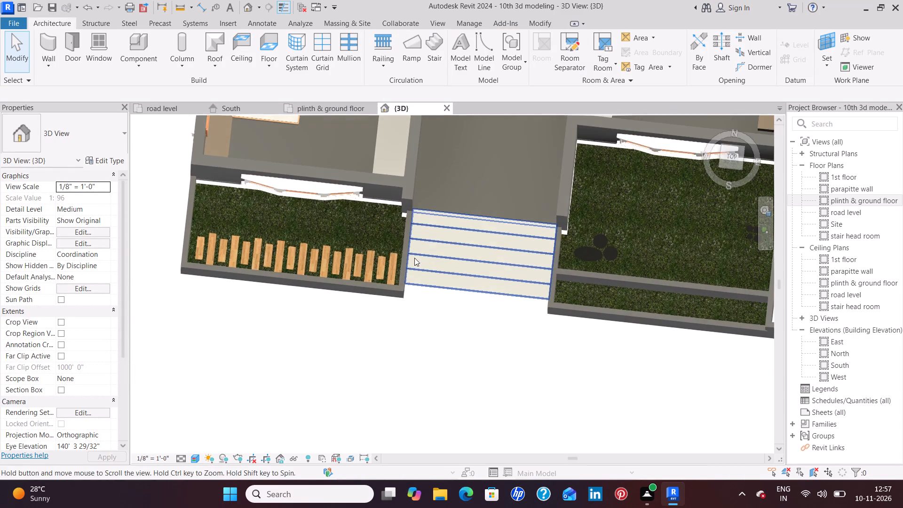
middle_drag(630, 219, 604, 237)
scroll(593, 243, down, 2)
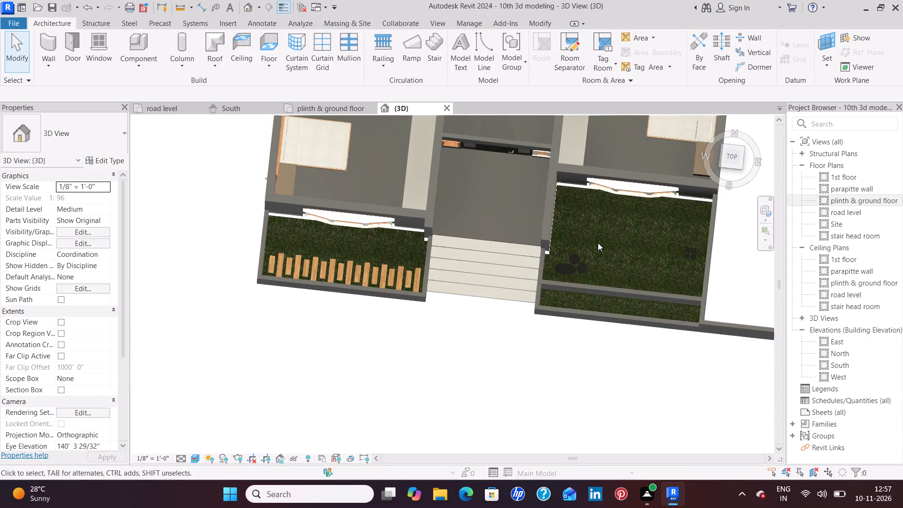
middle_drag(614, 236, 613, 262)
middle_drag(596, 278, 609, 261)
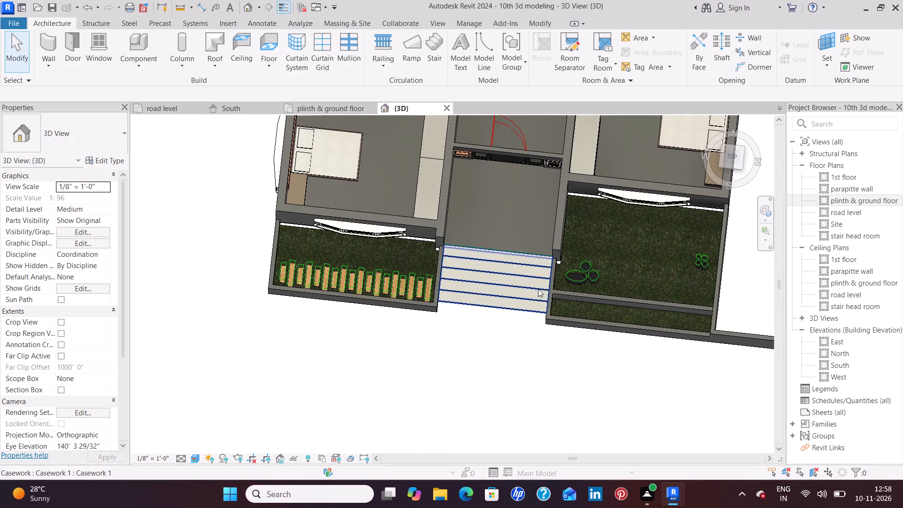
middle_drag(652, 264, 485, 286)
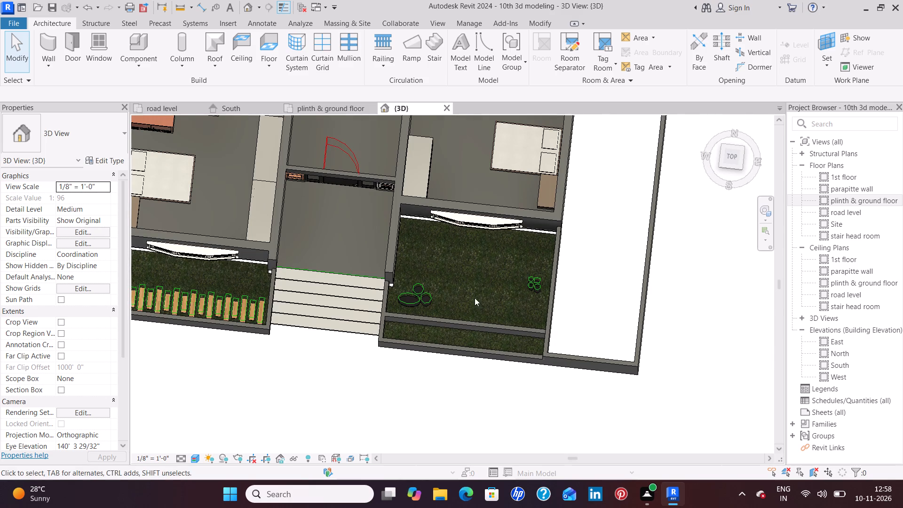
scroll(395, 286, up, 1)
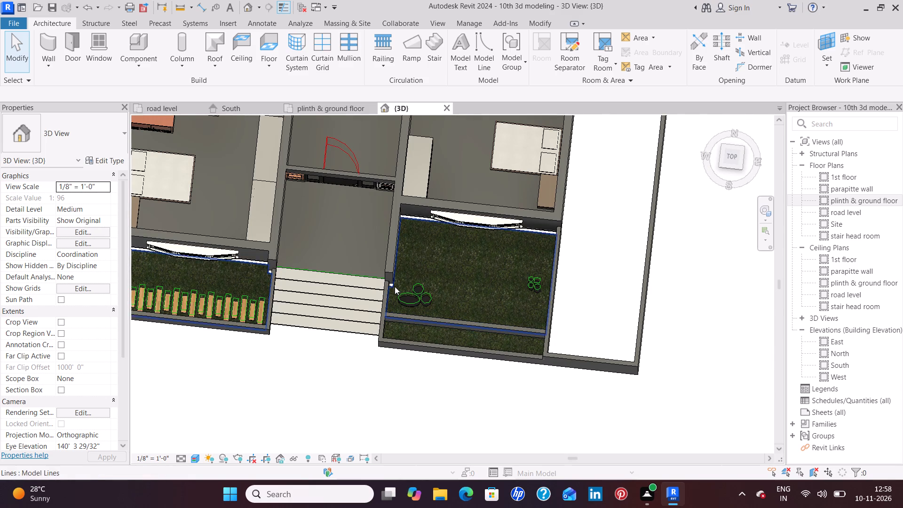
scroll(395, 286, up, 9)
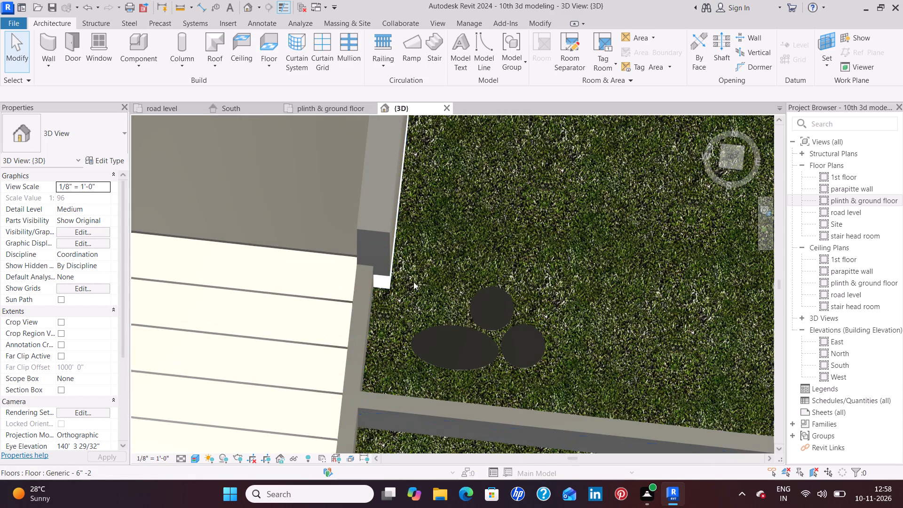
shift+middle_drag(523, 270, 529, 214)
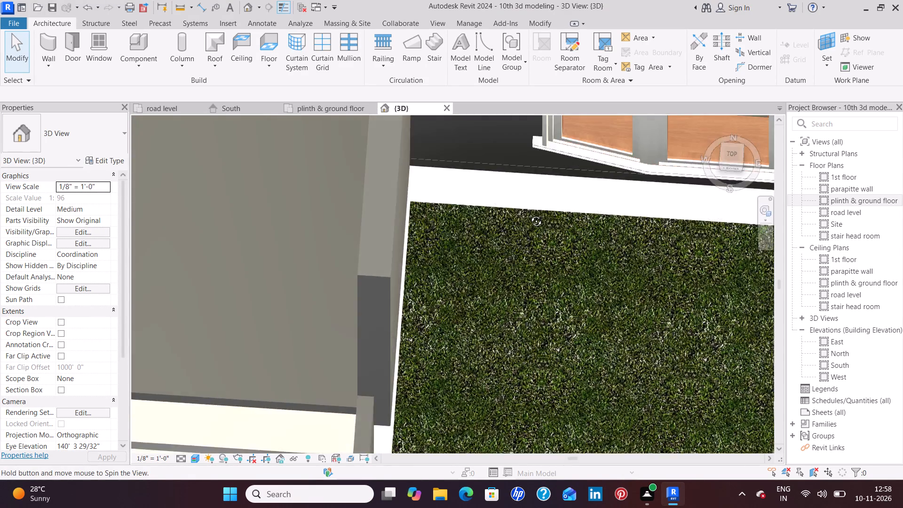
shift+middle_drag(529, 214, 530, 212)
middle_drag(547, 339, 544, 252)
scroll(546, 344, down, 4)
middle_drag(552, 391, 535, 274)
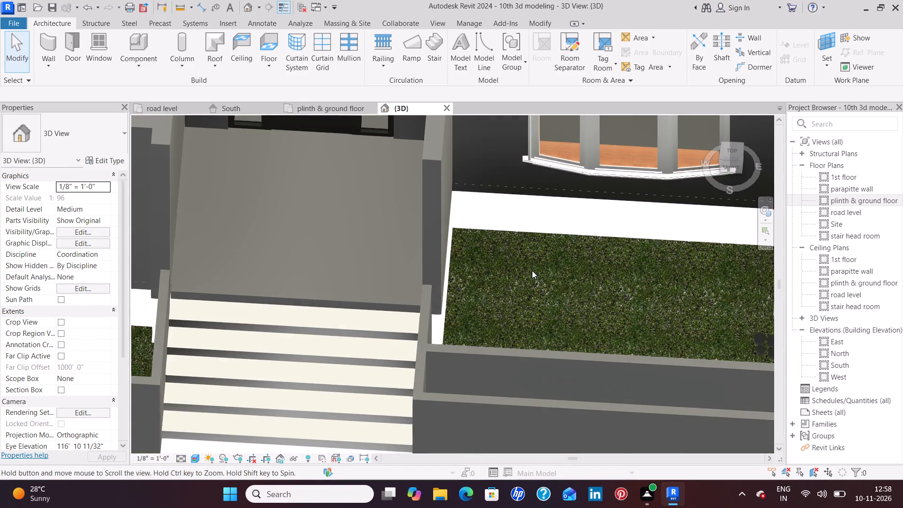
scroll(600, 273, down, 4)
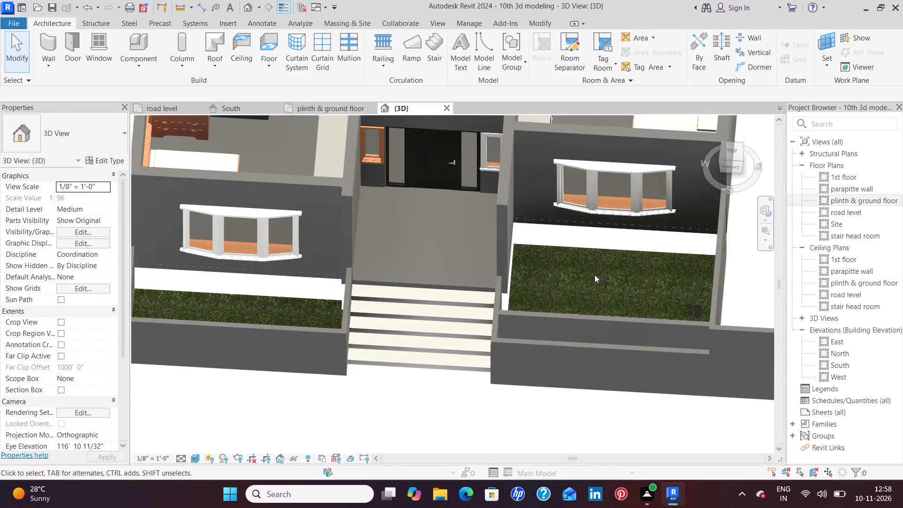
scroll(594, 275, down, 3)
shift+middle_drag(595, 272, 595, 285)
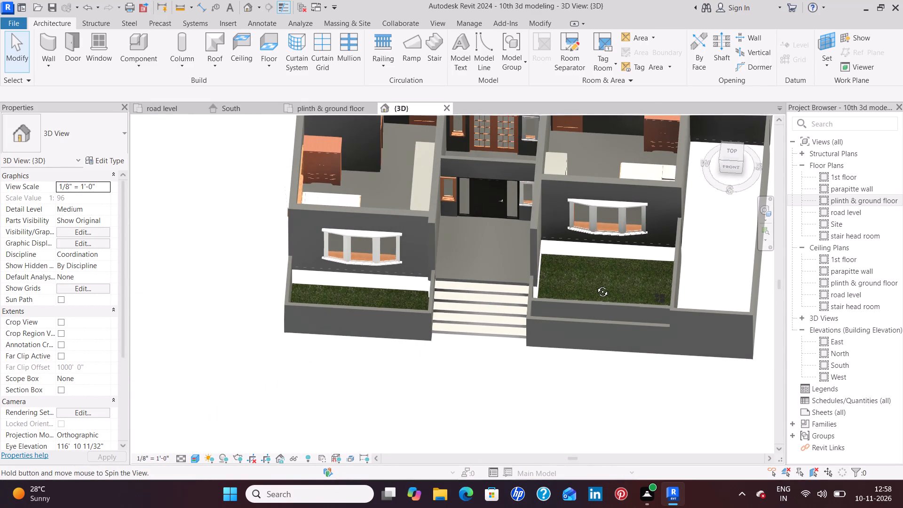
shift+middle_drag(595, 285, 595, 402)
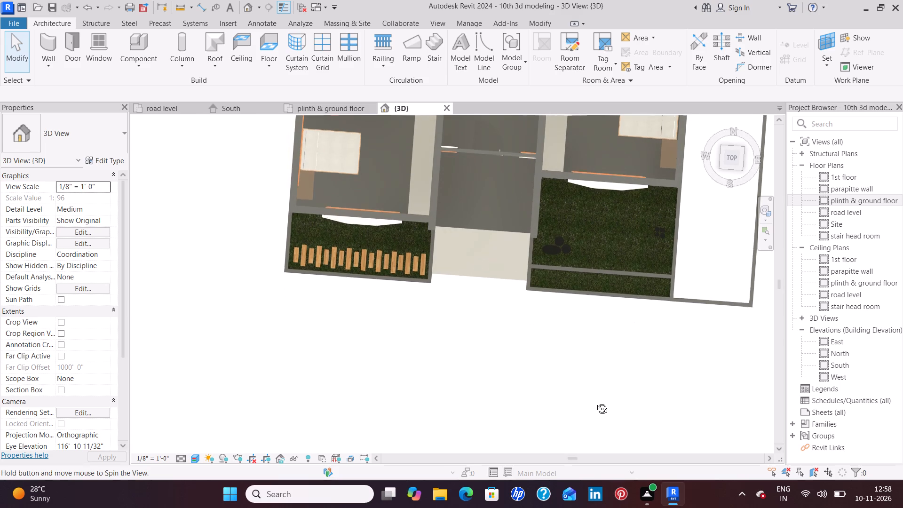
shift+middle_drag(595, 402, 596, 333)
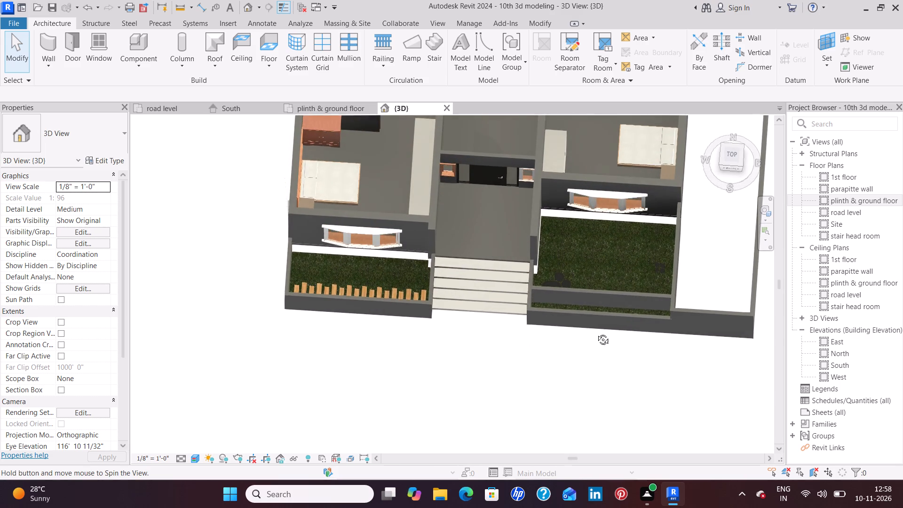
shift+middle_drag(596, 333, 610, 283)
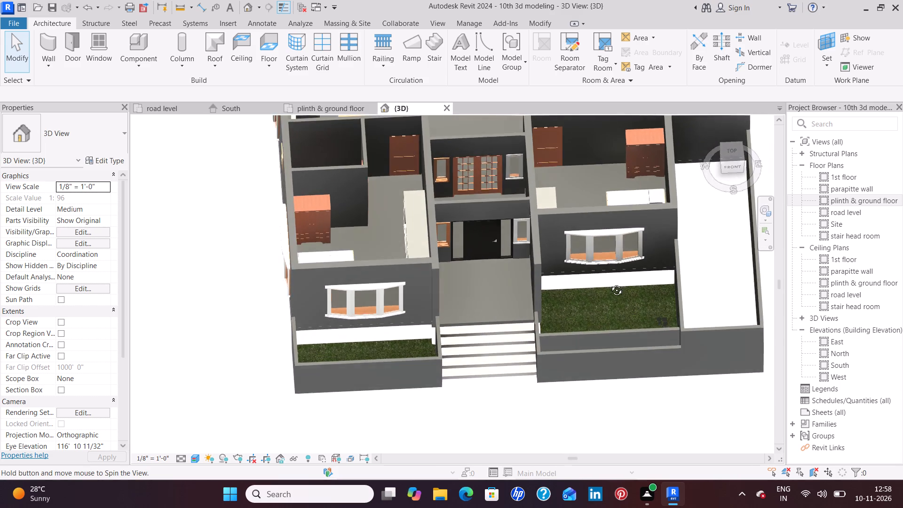
shift+middle_drag(610, 283, 592, 365)
middle_drag(718, 228, 526, 319)
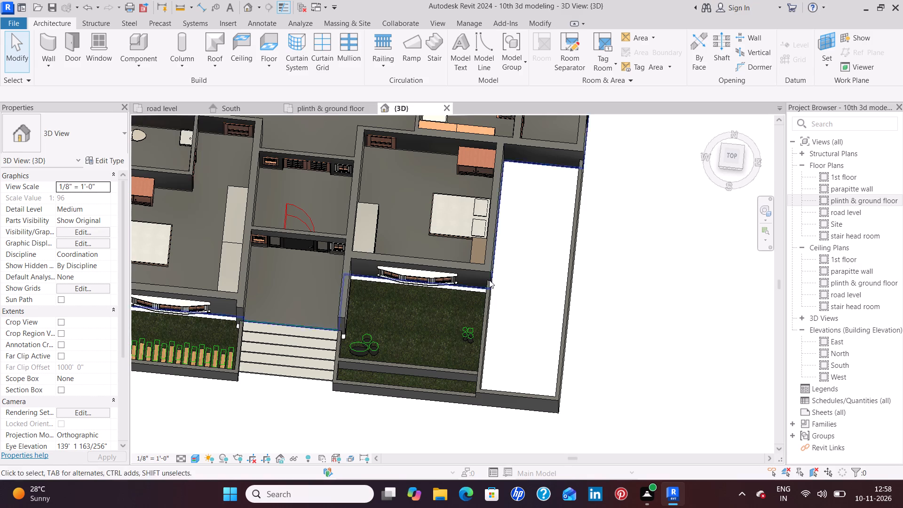
In the road level plan, start a new floor and duplicate the Generic - 6" -2 type as Generic - 6" -3.
click(172, 111)
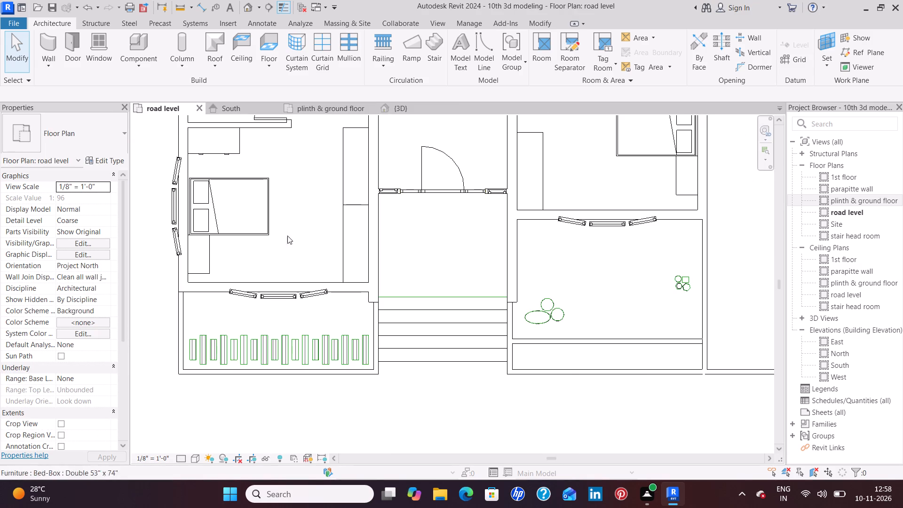
middle_drag(668, 292, 381, 332)
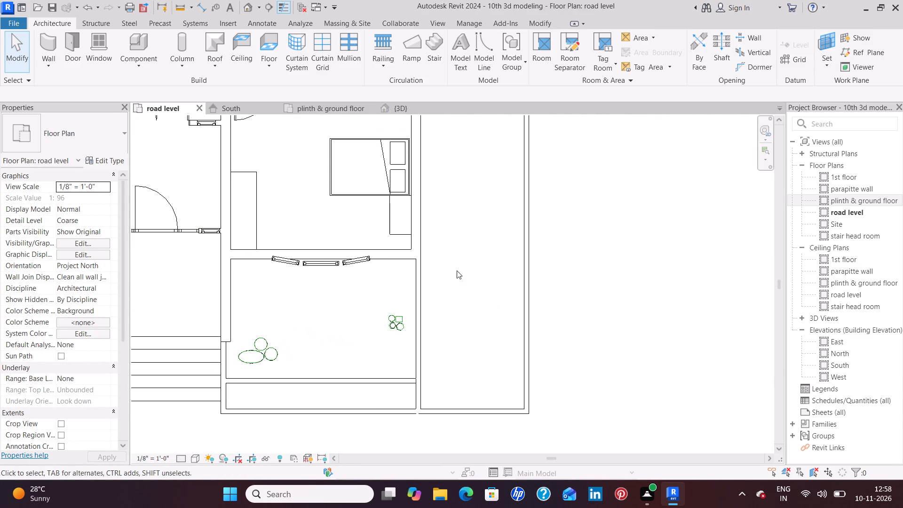
middle_drag(456, 242, 441, 333)
scroll(440, 334, down, 1)
middle_drag(448, 359, 443, 308)
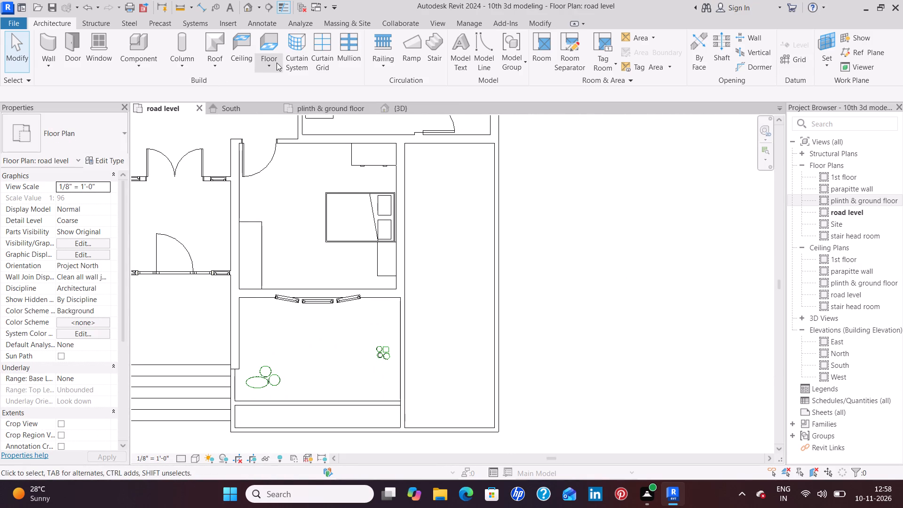
click(269, 47)
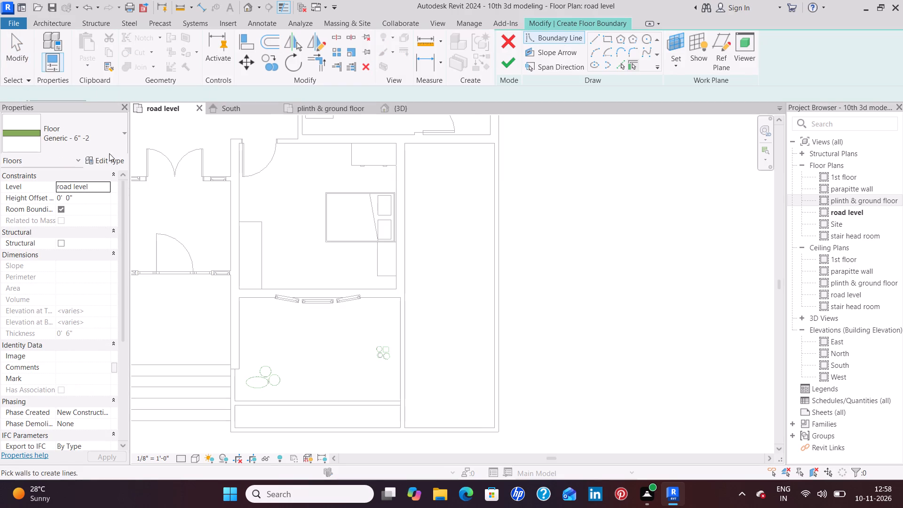
click(112, 162)
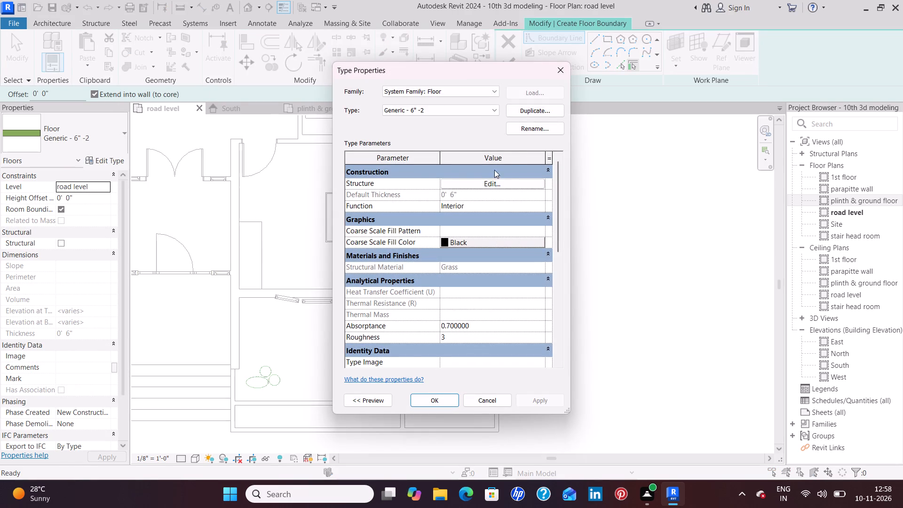
click(544, 112)
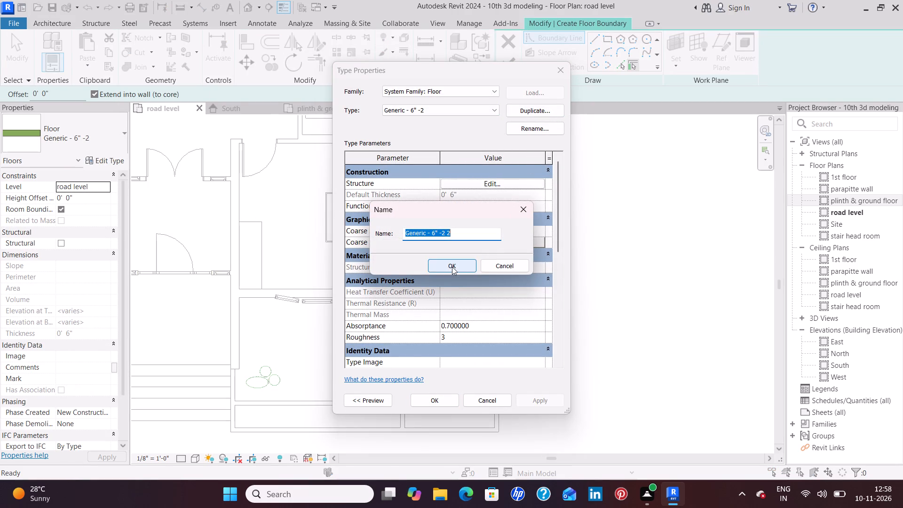
click(464, 232)
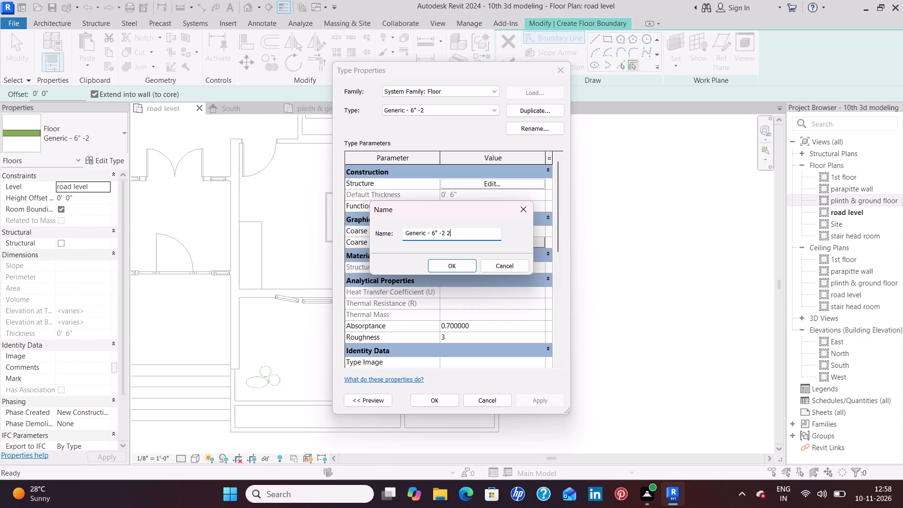
key(BackSpace)
key(BackSpace)
key(BackSpace)
key(3)
click(453, 266)
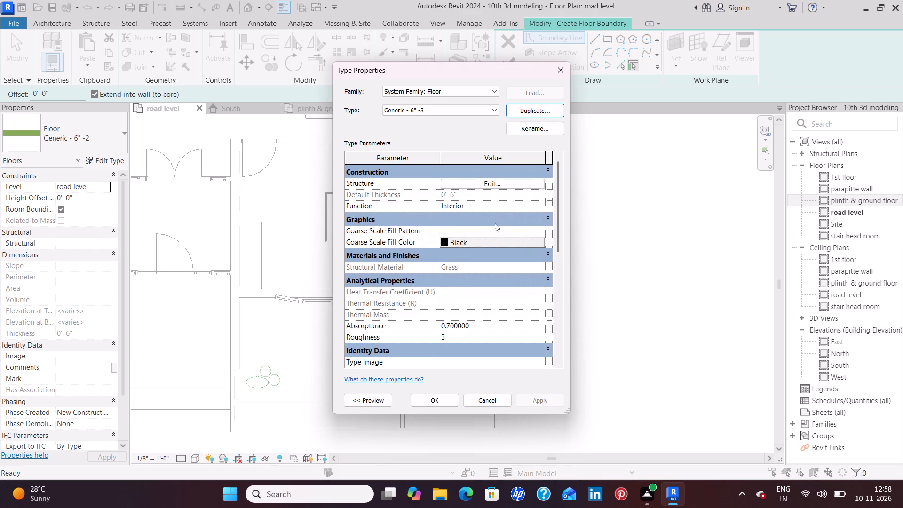
In the Generic - 6" -3 assembly, choose Asphalt, Pavement, Light Grey as the structure layer's material.
click(497, 185)
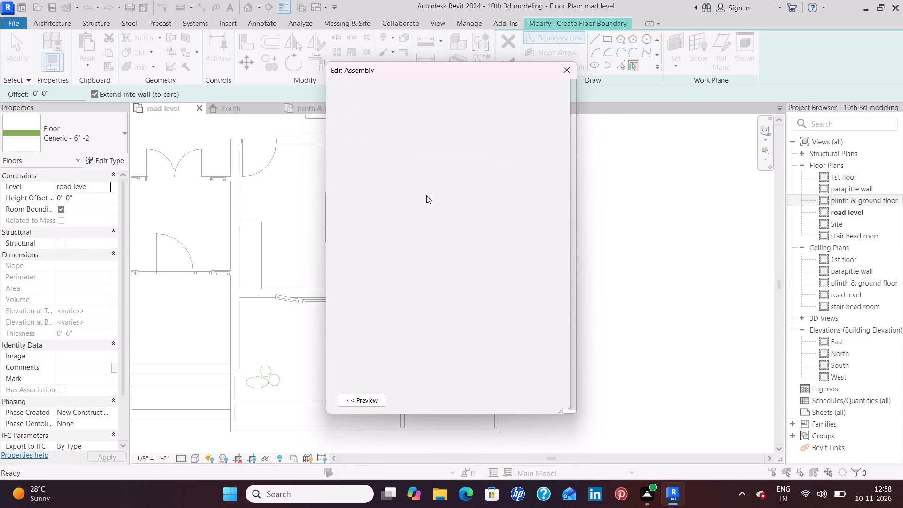
click(428, 191)
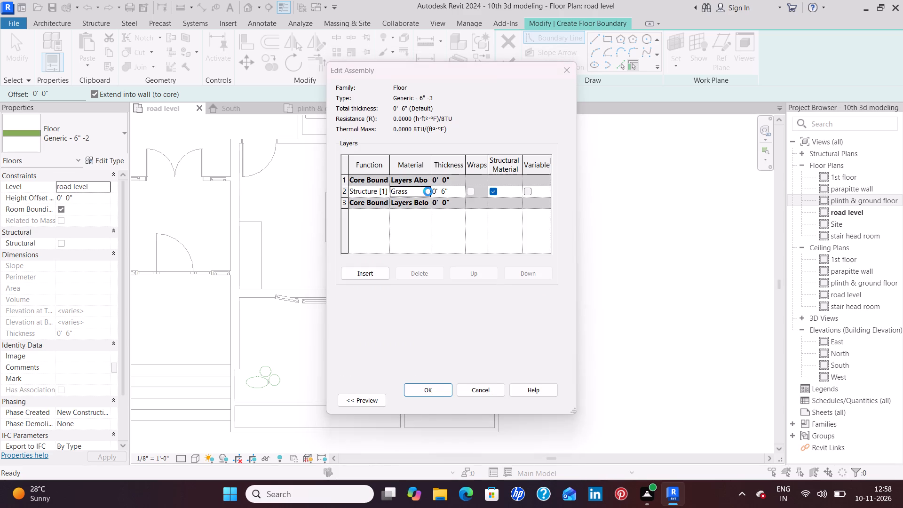
click(428, 191)
scroll(397, 206, down, 4)
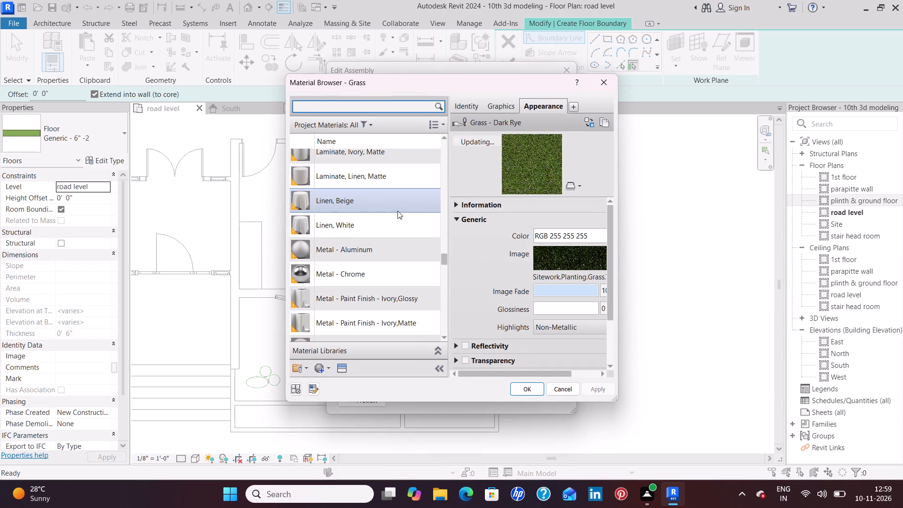
scroll(397, 211, down, 15)
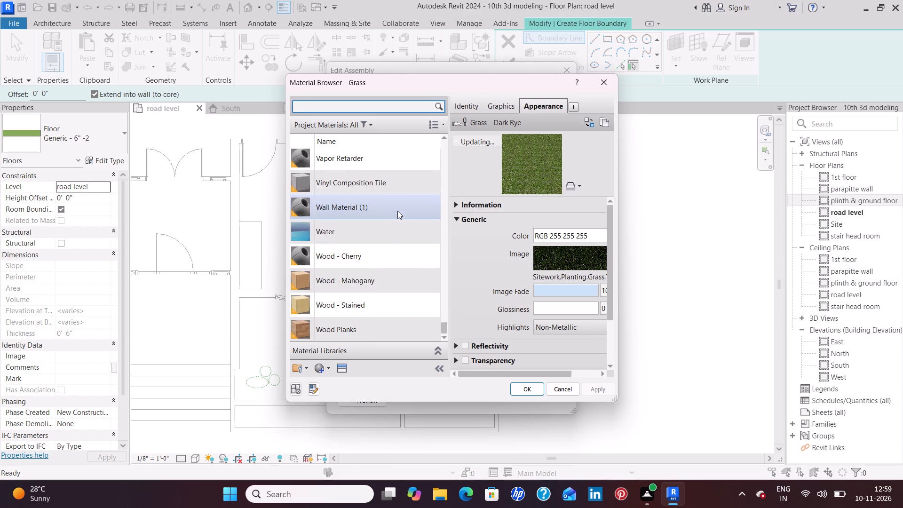
scroll(397, 211, down, 1)
scroll(399, 213, up, 19)
scroll(403, 213, up, 12)
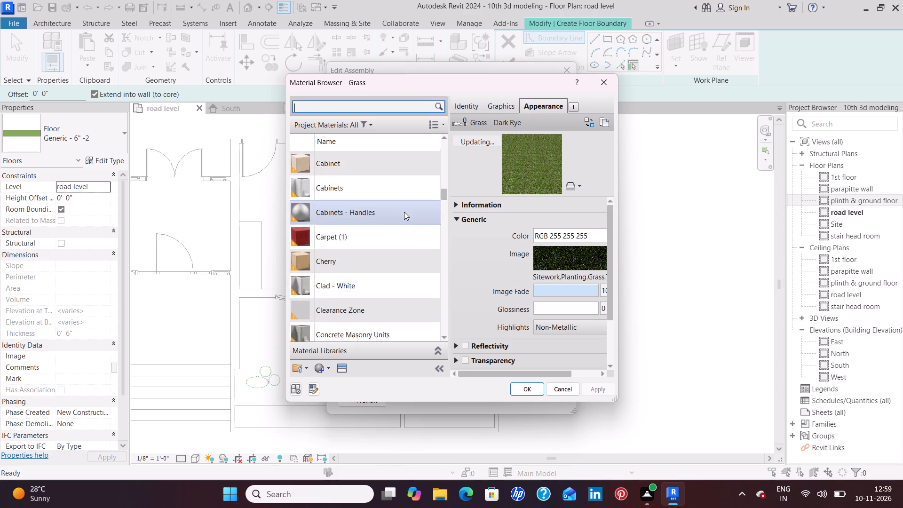
scroll(404, 212, up, 3)
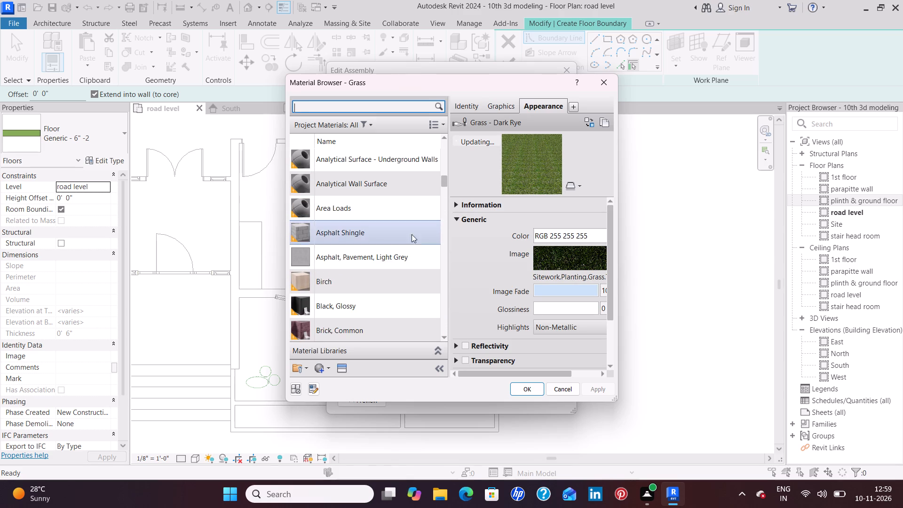
click(411, 256)
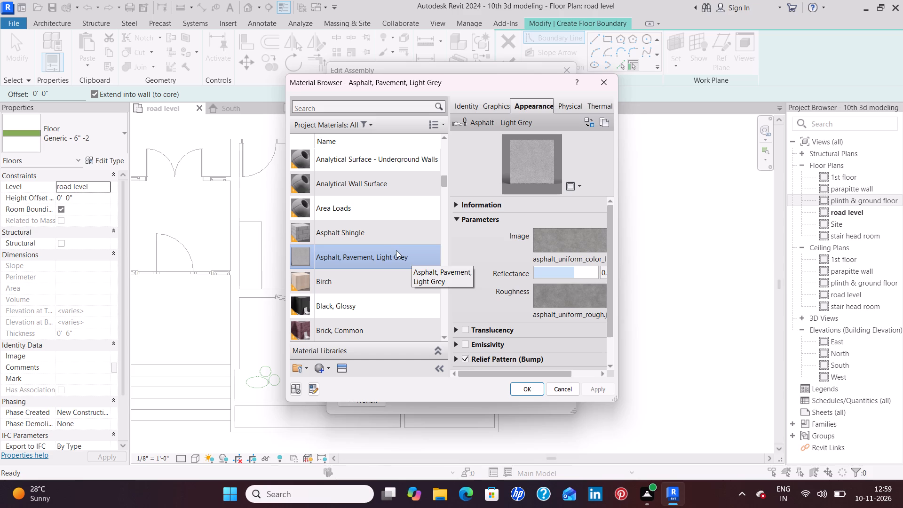
click(384, 239)
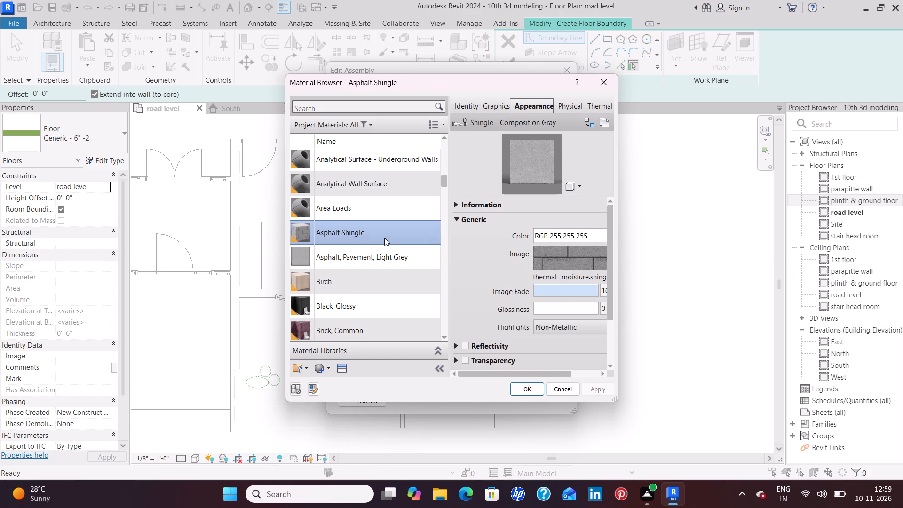
click(369, 257)
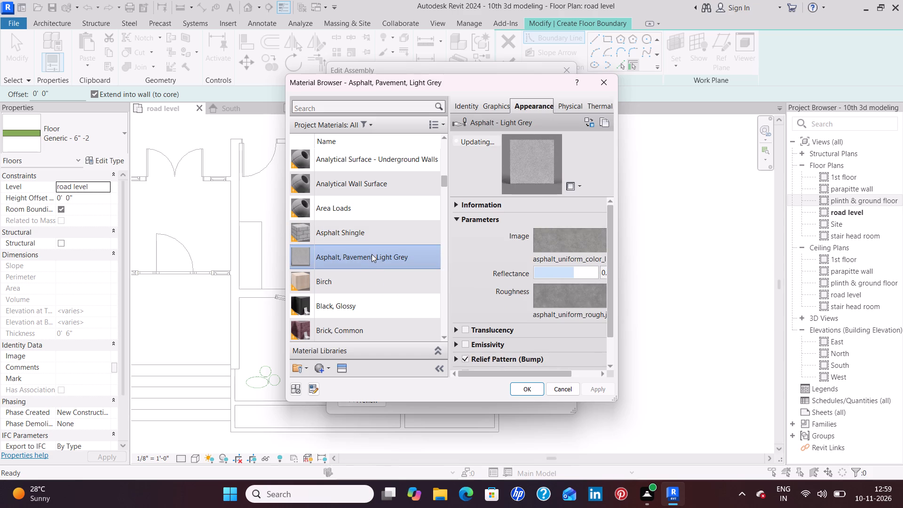
Look through the materials at the start of the project list and examine the light grey asphalt's appearance preview.
scroll(376, 248, up, 2)
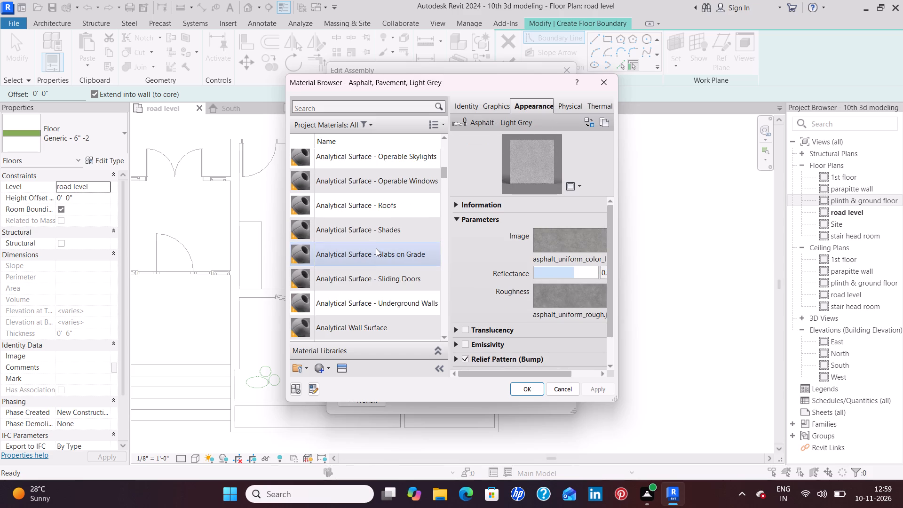
scroll(376, 248, up, 2)
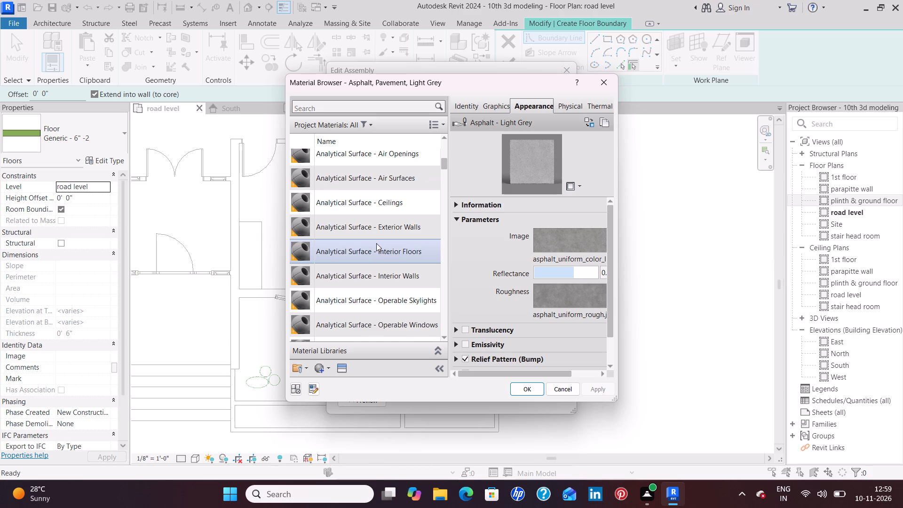
scroll(376, 243, up, 2)
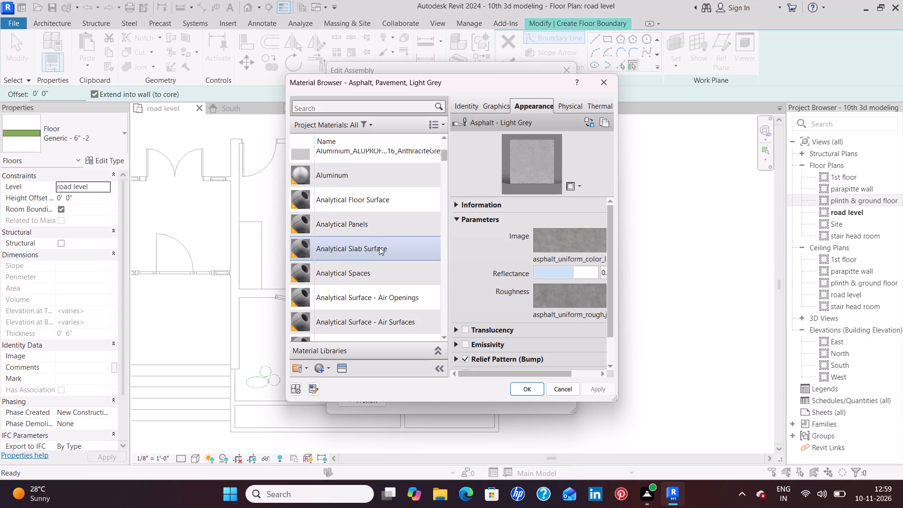
scroll(379, 247, up, 2)
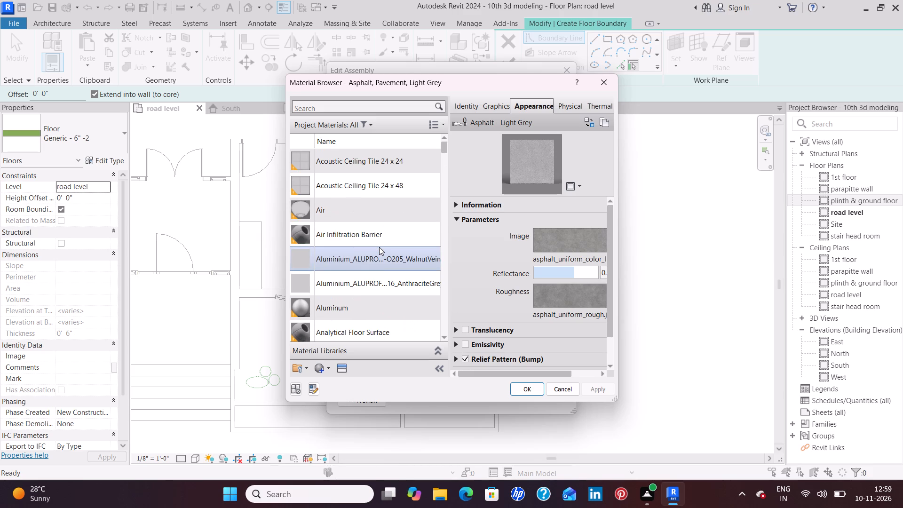
scroll(379, 247, up, 1)
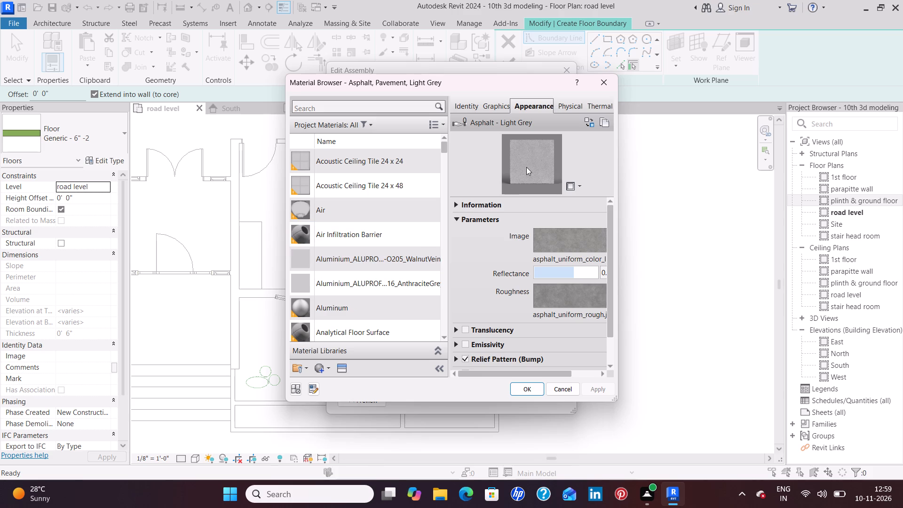
middle_drag(528, 167, 546, 181)
scroll(546, 181, up, 1)
drag(560, 192, 570, 210)
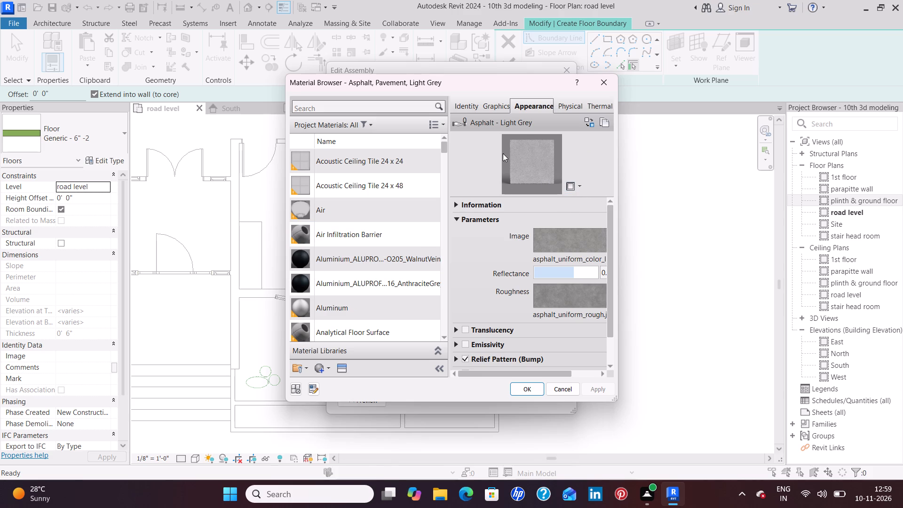
click(539, 161)
click(465, 119)
click(532, 169)
scroll(533, 172, up, 8)
scroll(536, 170, down, 5)
Accept the light grey asphalt material and apply the Generic - 6" -3 type to the new floor.
click(519, 391)
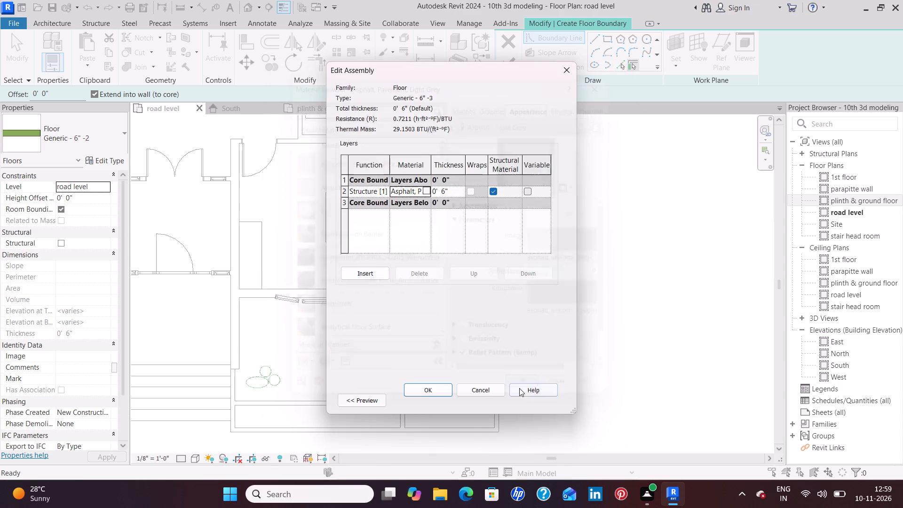
click(444, 388)
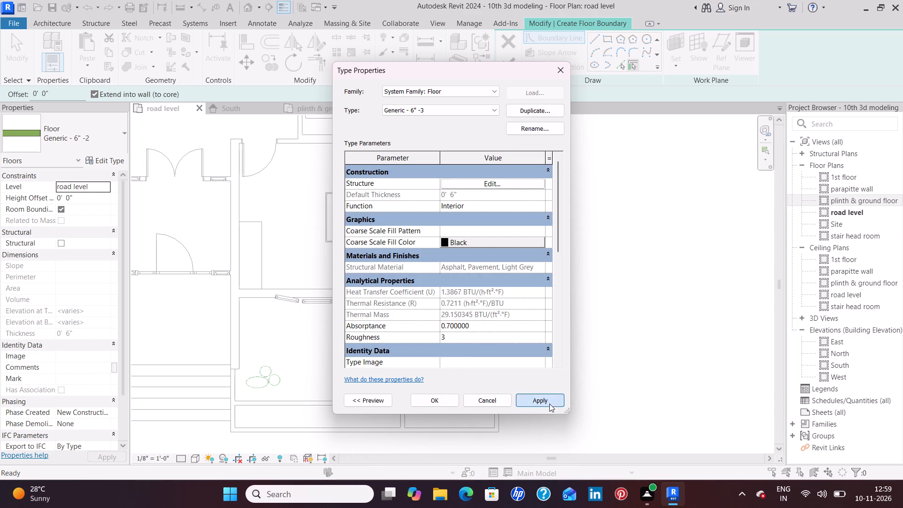
click(549, 404)
click(449, 402)
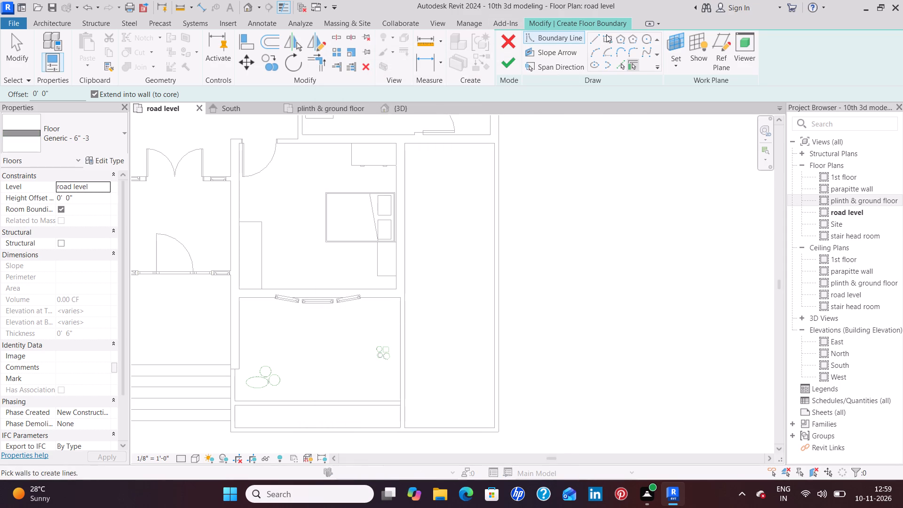
Sketch a rectangular floor boundary about 25'-9" long over the side strip, out to its outer wall faces, and finish the floor.
click(608, 37)
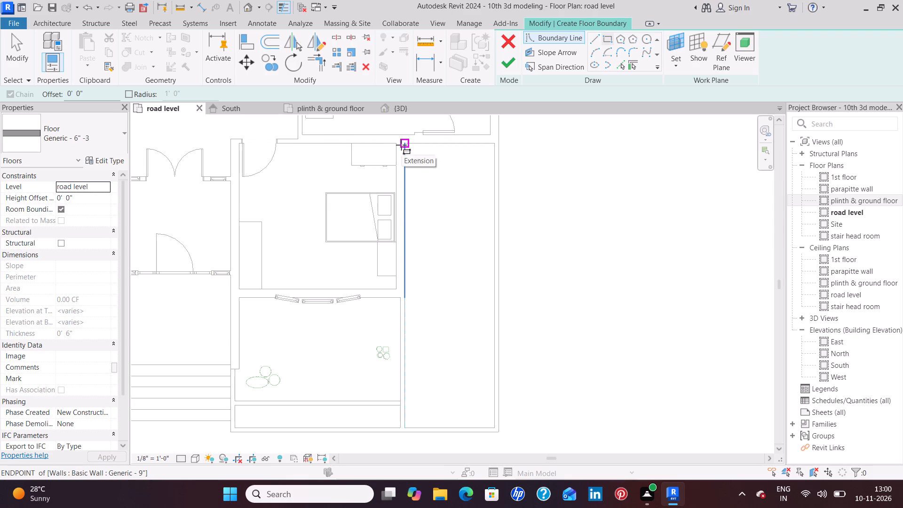
click(402, 143)
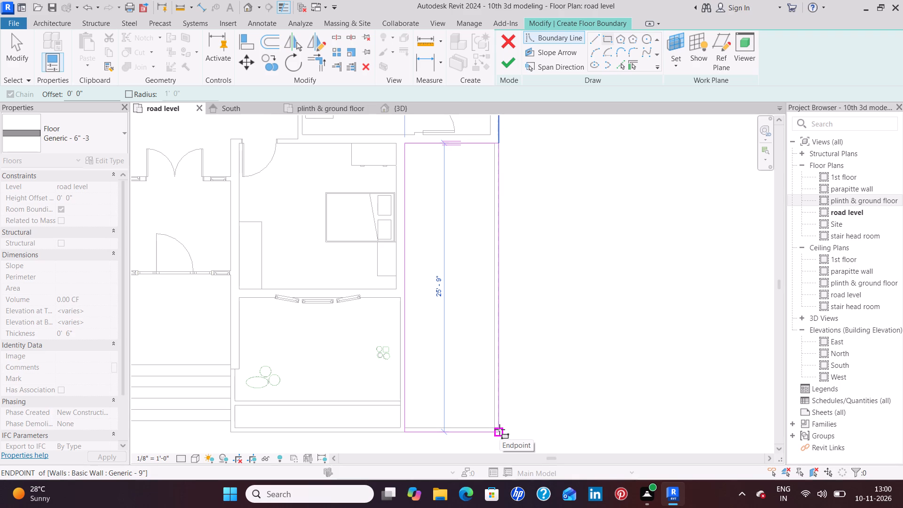
click(499, 429)
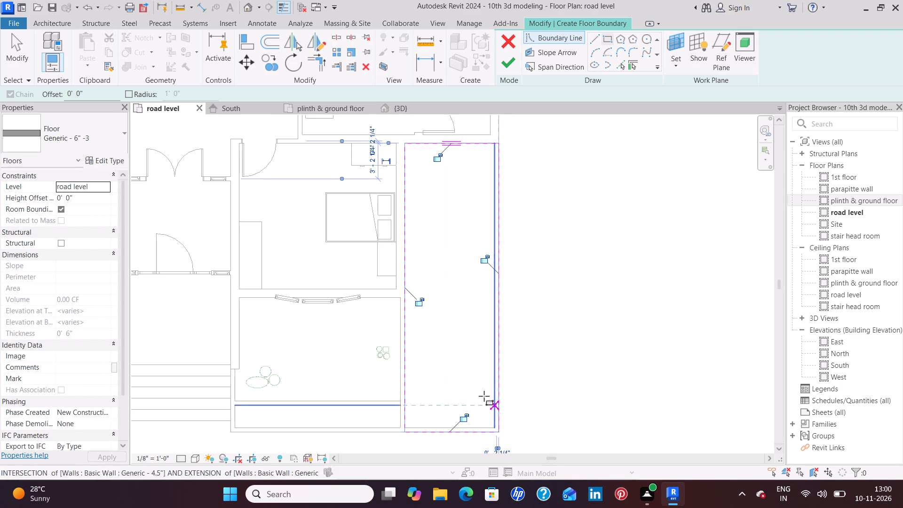
click(505, 68)
click(556, 279)
scroll(556, 279, down, 5)
Inspect the paved side strip, the front areas and the ground floor rooms in the 3D view.
click(421, 109)
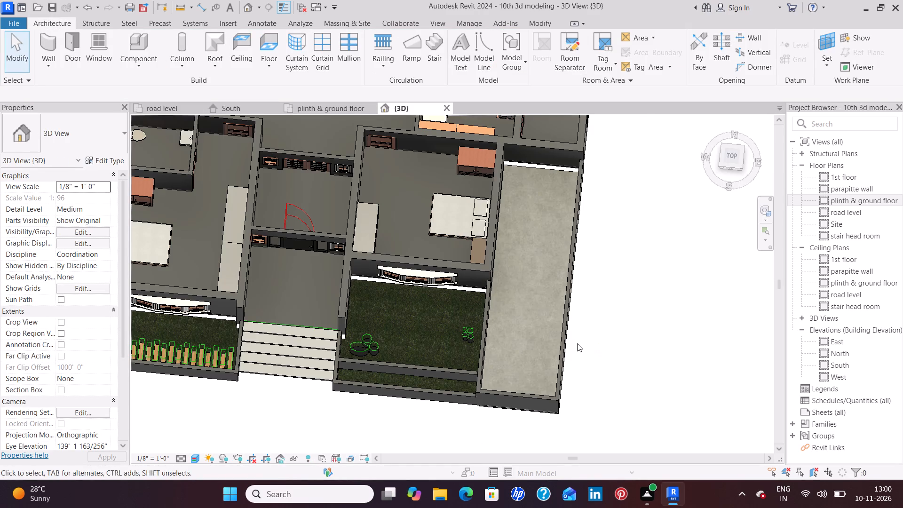
scroll(529, 345, up, 11)
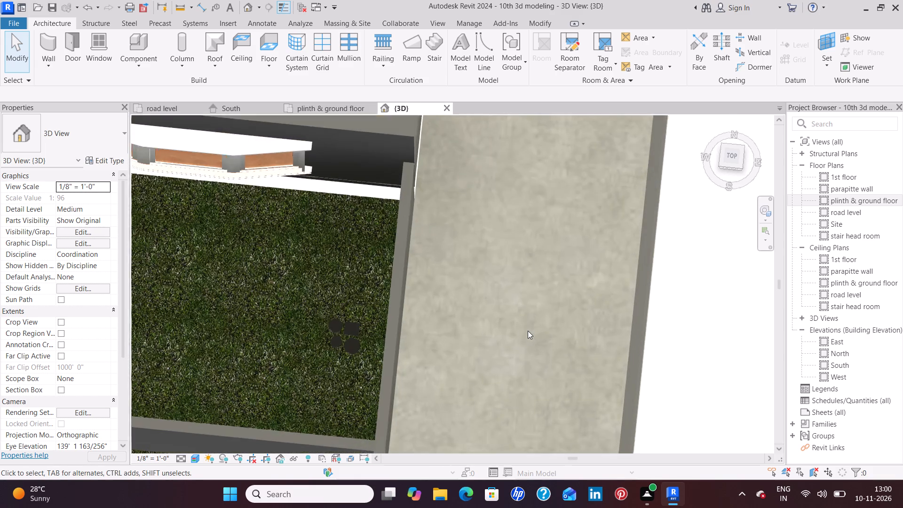
scroll(528, 330, down, 12)
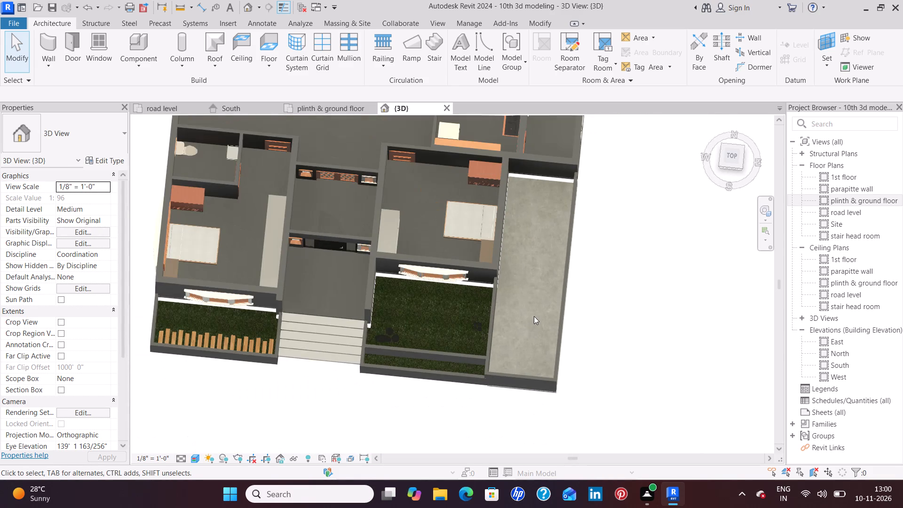
scroll(547, 313, down, 4)
middle_drag(539, 273, 545, 346)
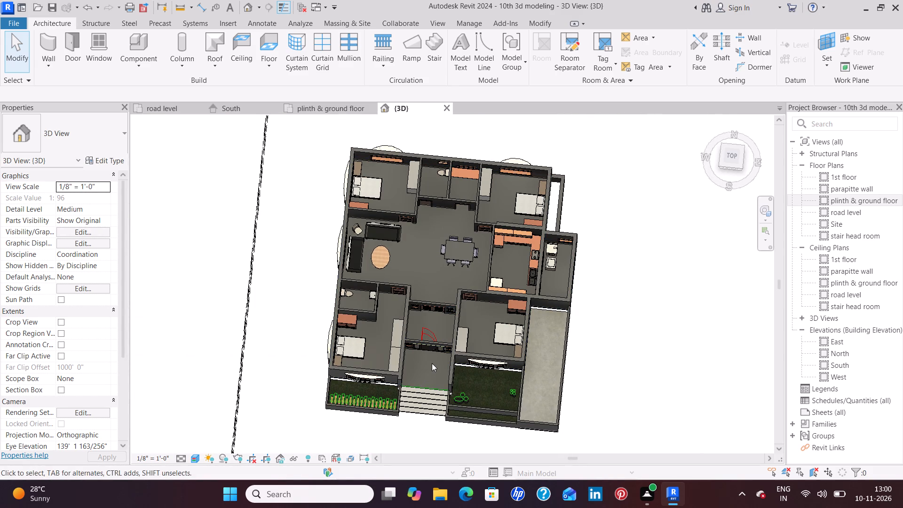
middle_drag(419, 269, 417, 277)
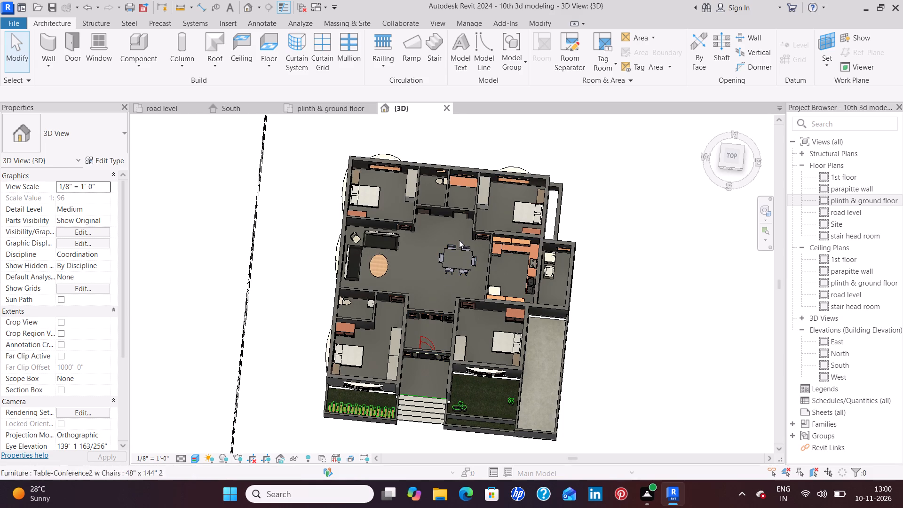
scroll(459, 211, up, 4)
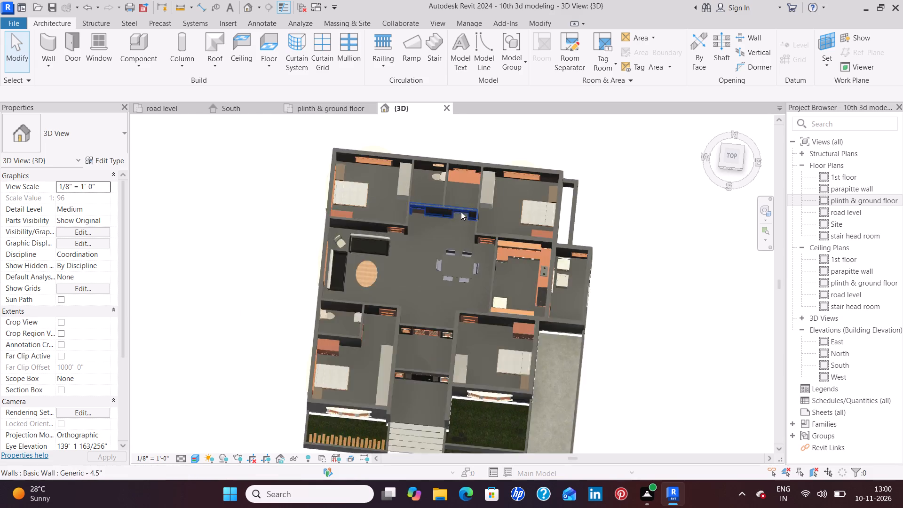
scroll(461, 212, up, 4)
scroll(462, 259, down, 3)
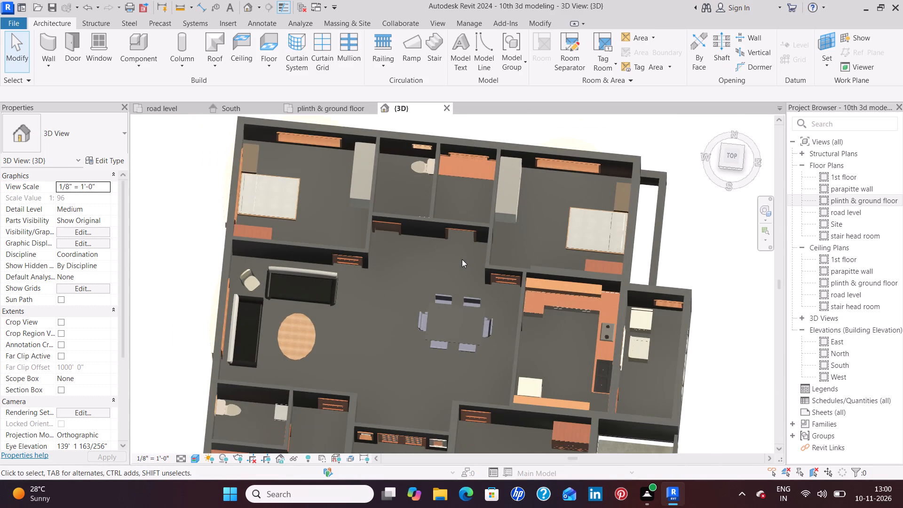
scroll(456, 273, down, 2)
middle_drag(436, 338, 428, 243)
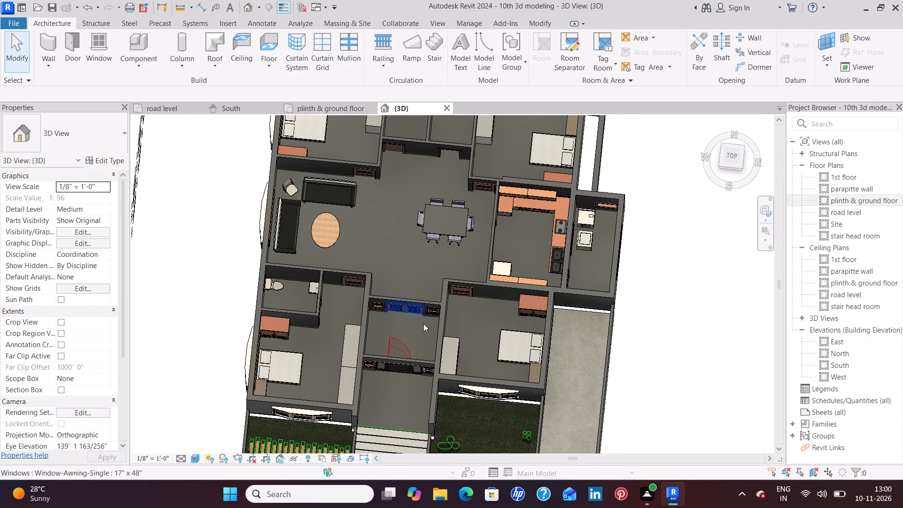
Select the ground floor slab and open its Generic - 6" type's structure layer material to look through the project materials.
click(392, 425)
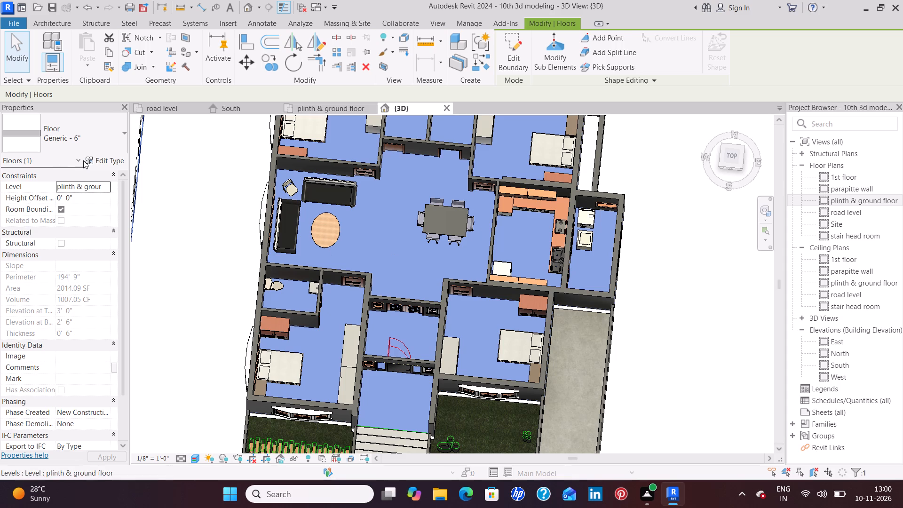
click(107, 160)
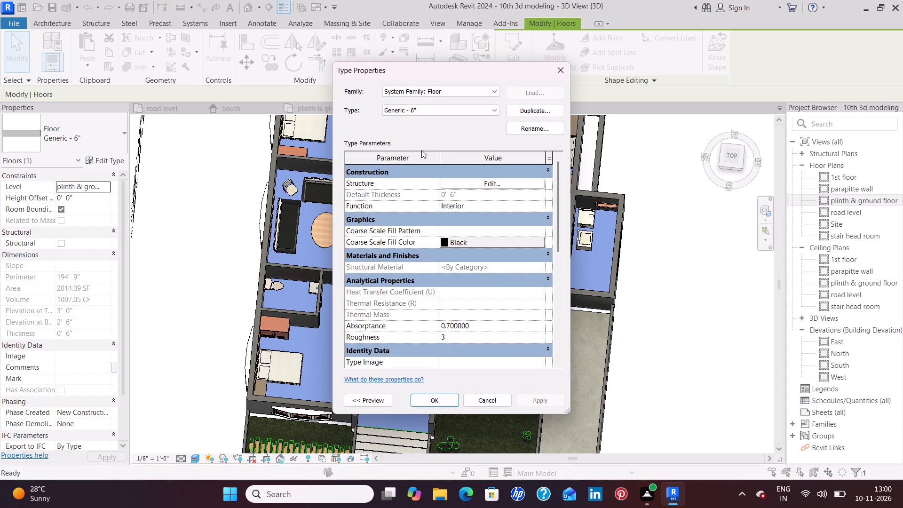
click(494, 183)
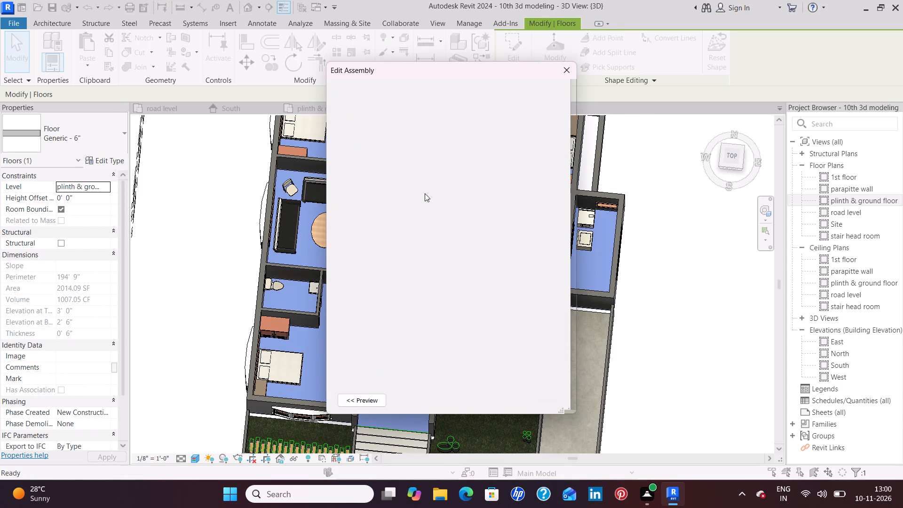
click(429, 193)
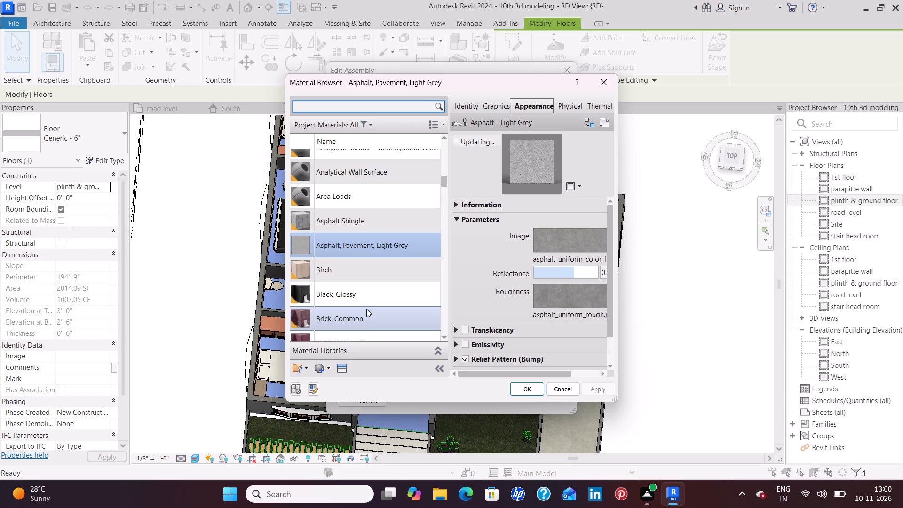
scroll(366, 307, down, 1)
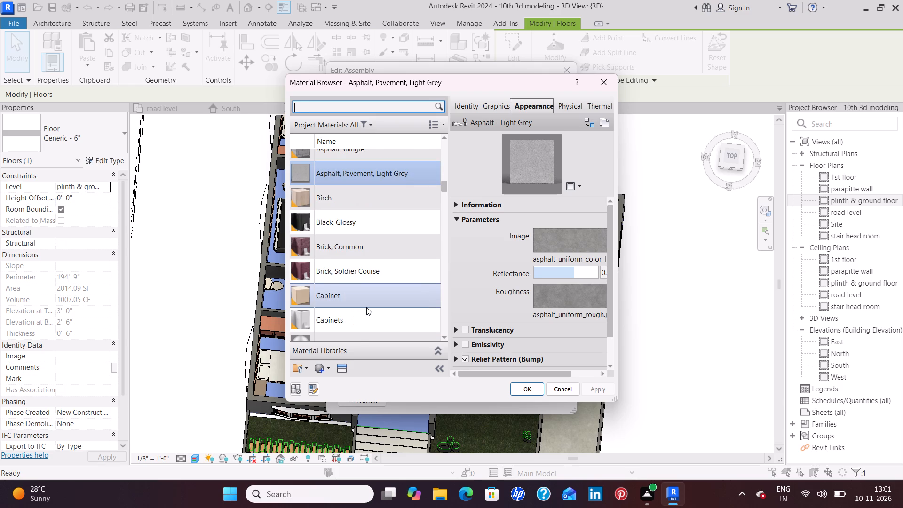
scroll(366, 307, up, 3)
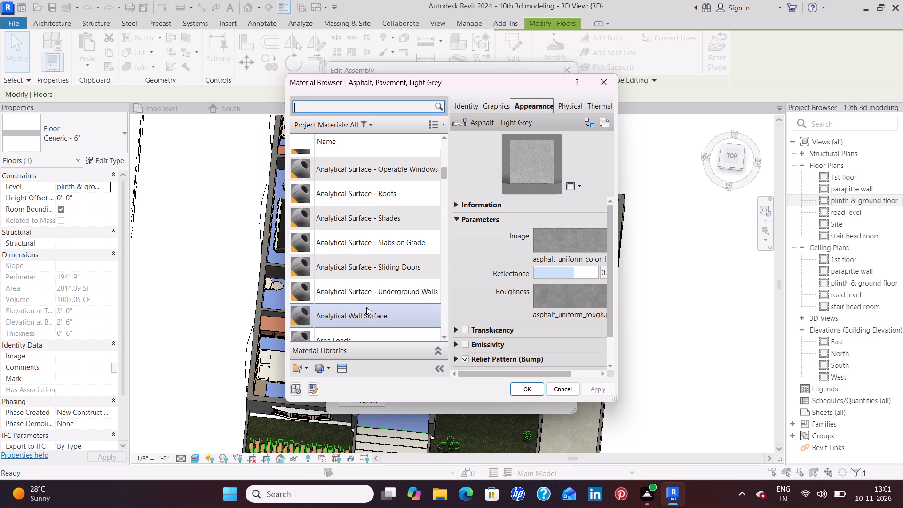
scroll(366, 307, up, 1)
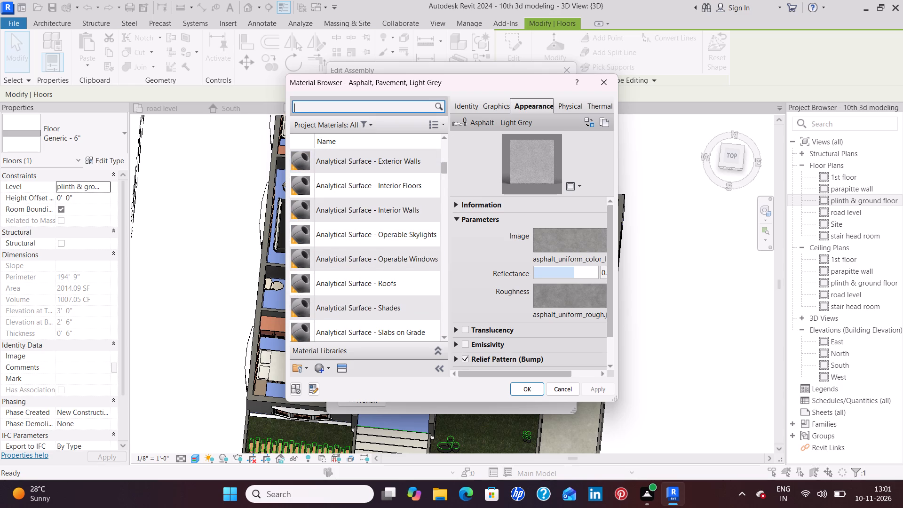
Search the materials for "cas", assign Concrete, Cast-in-Place gray to the structure layer, and apply it to the Generic - 6" type.
click(351, 108)
text(cas)
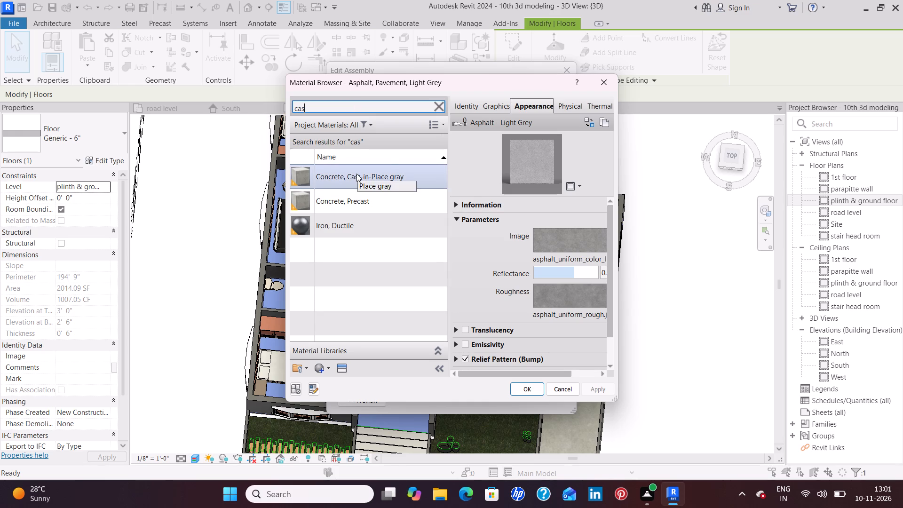
click(356, 174)
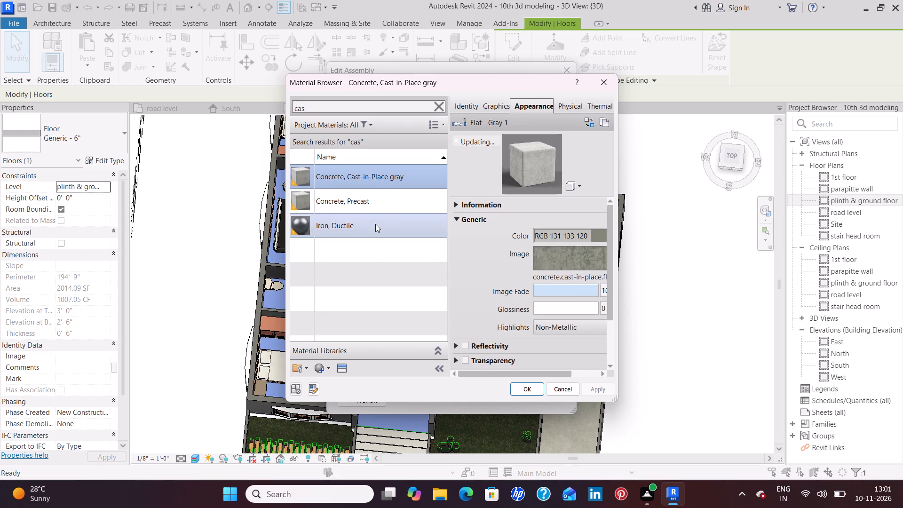
click(371, 205)
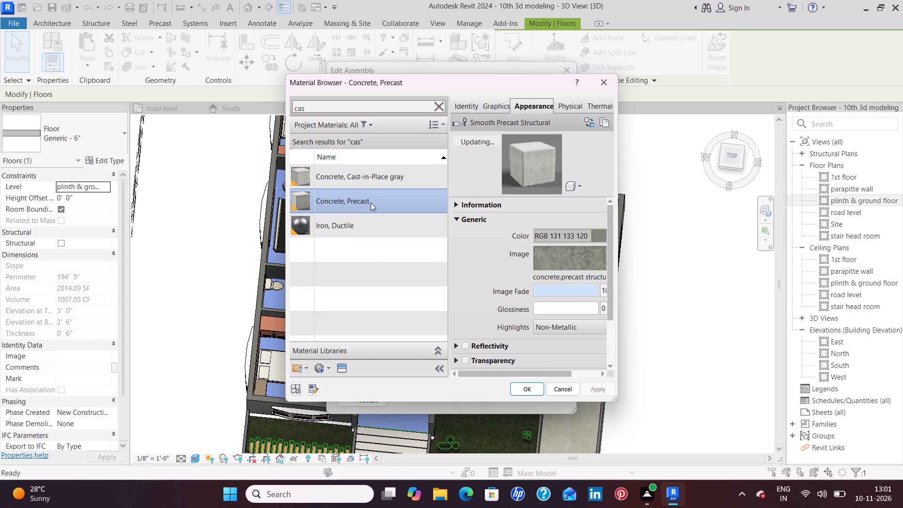
click(372, 176)
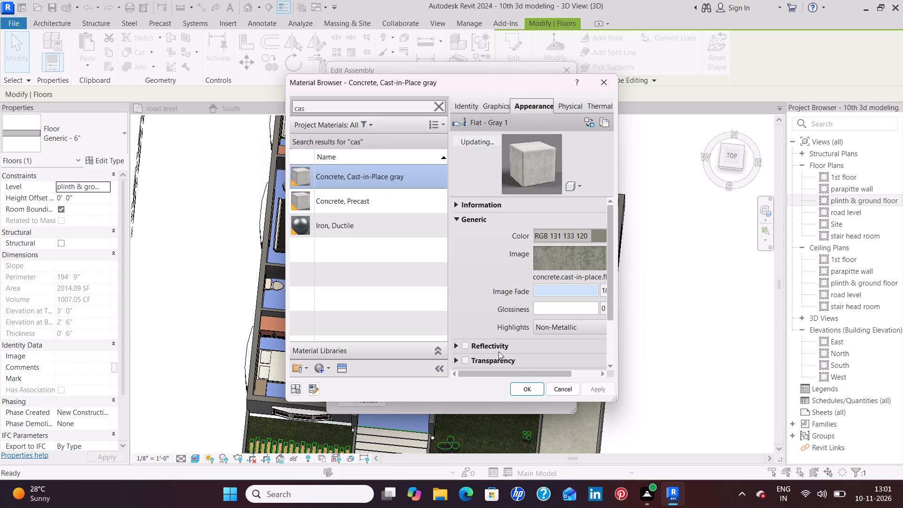
click(533, 390)
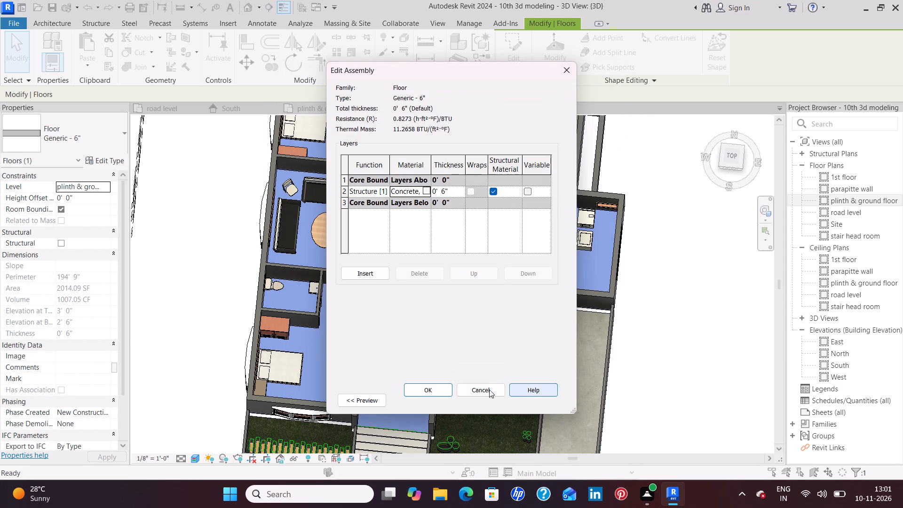
click(437, 390)
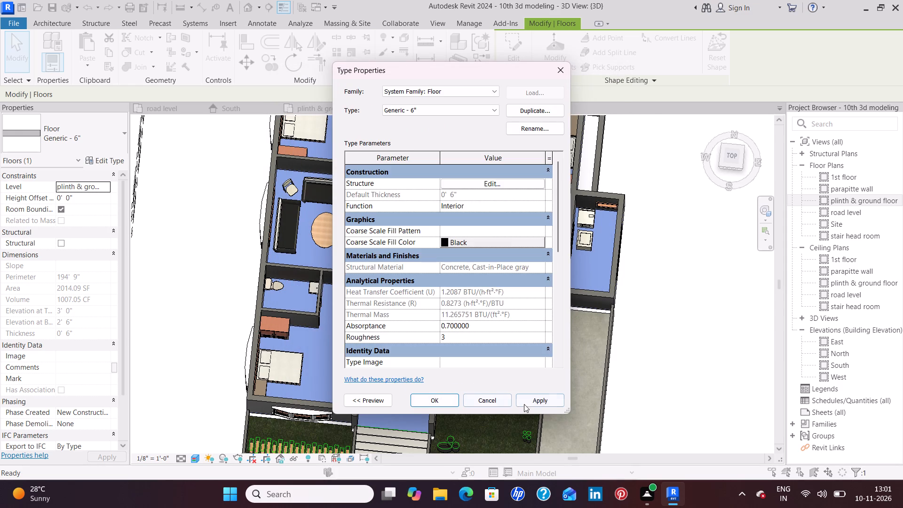
click(535, 402)
click(429, 401)
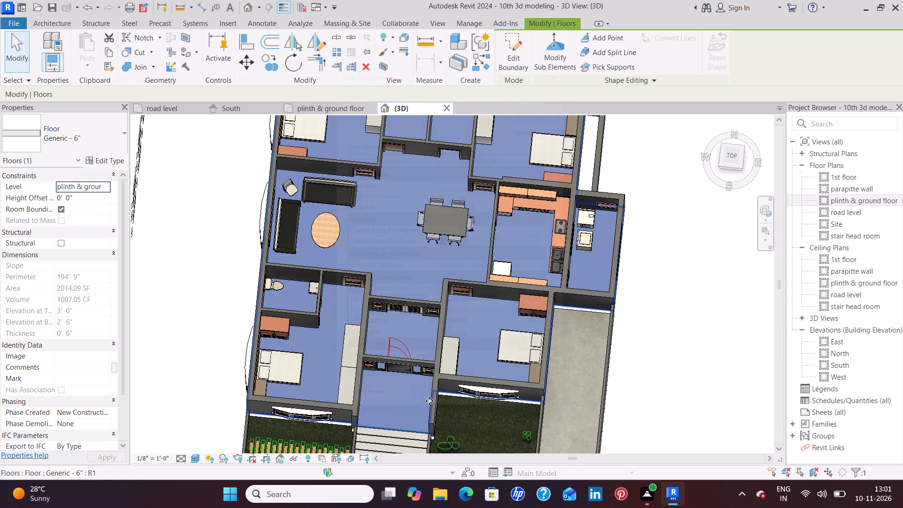
click(674, 388)
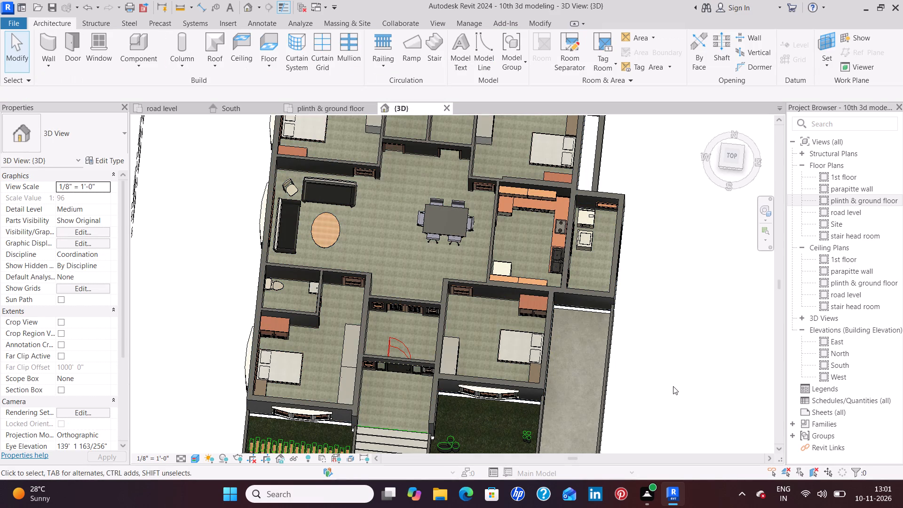
Review the ground floor's concrete finish and the entrance steps across the whole 3D model.
scroll(673, 383, down, 2)
middle_drag(672, 387, 615, 324)
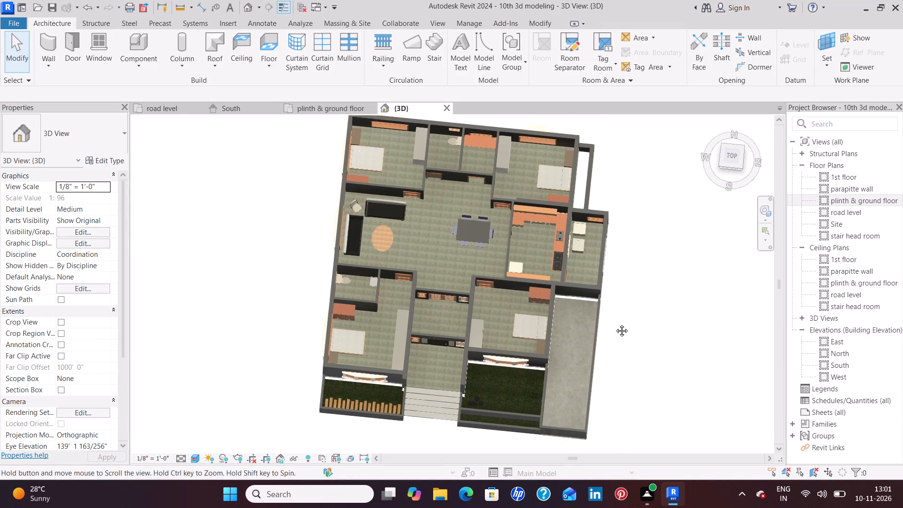
middle_drag(615, 324, 583, 296)
click(378, 346)
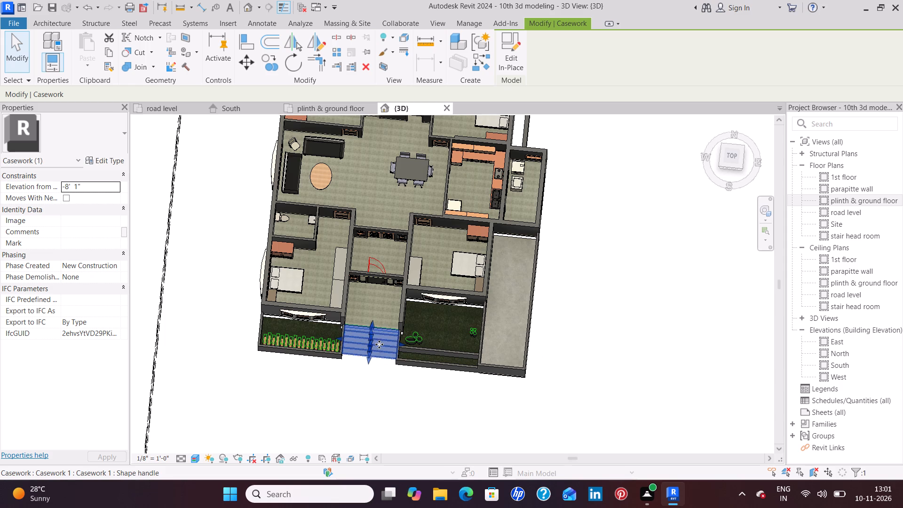
click(364, 387)
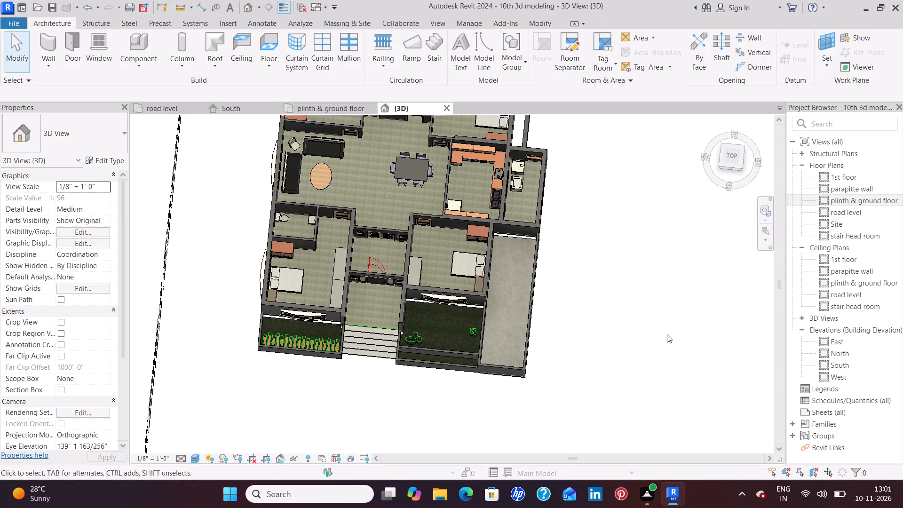
scroll(667, 272, down, 2)
middle_drag(662, 274, 613, 337)
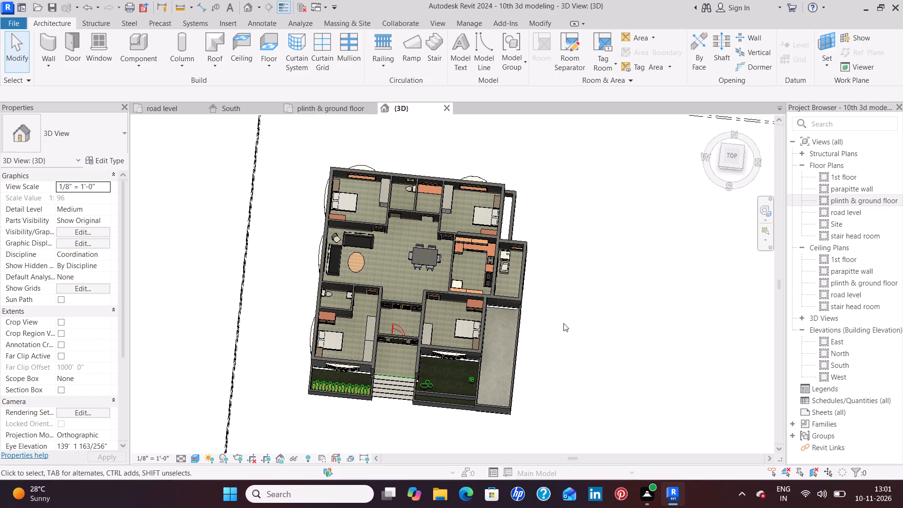
In the plinth & ground floor plan, select together the walls flanking the entrance, the southwest bedroom's front wall and the west exterior wall.
click(320, 105)
scroll(404, 292, down, 4)
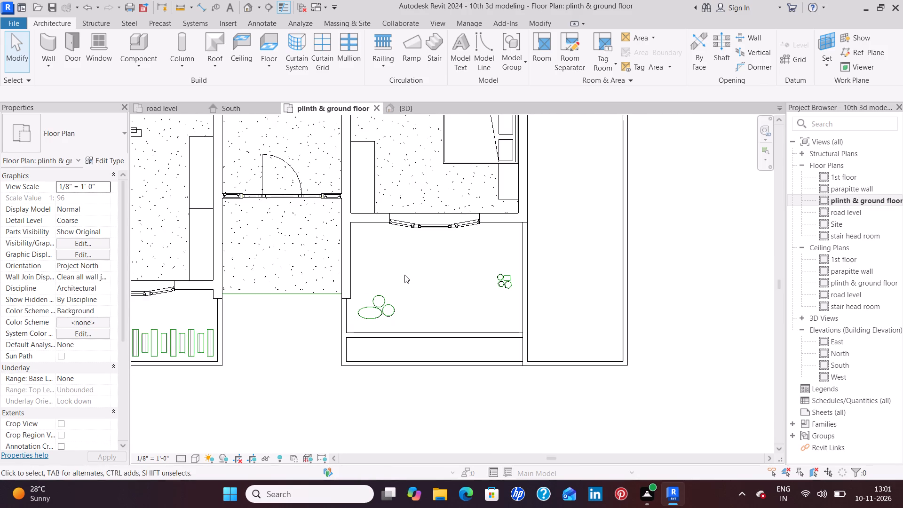
scroll(404, 275, down, 2)
middle_drag(407, 295, 420, 367)
scroll(420, 368, down, 4)
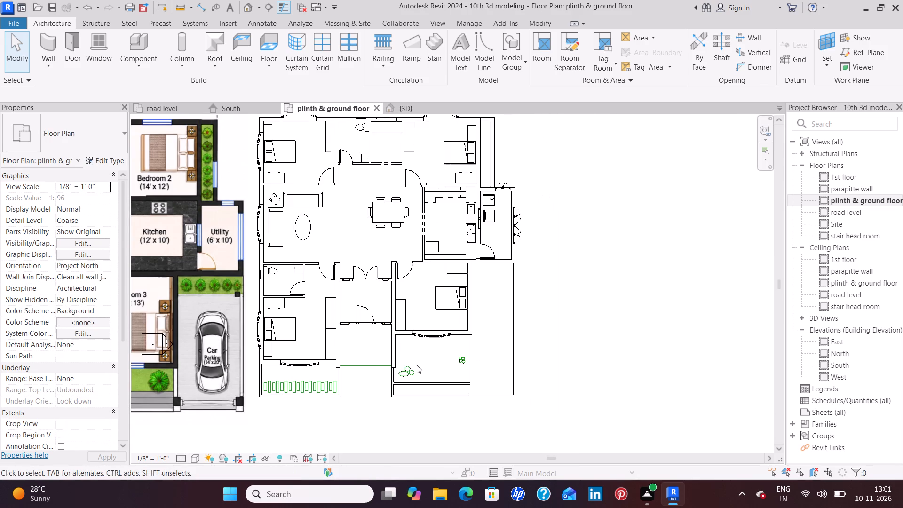
click(387, 346)
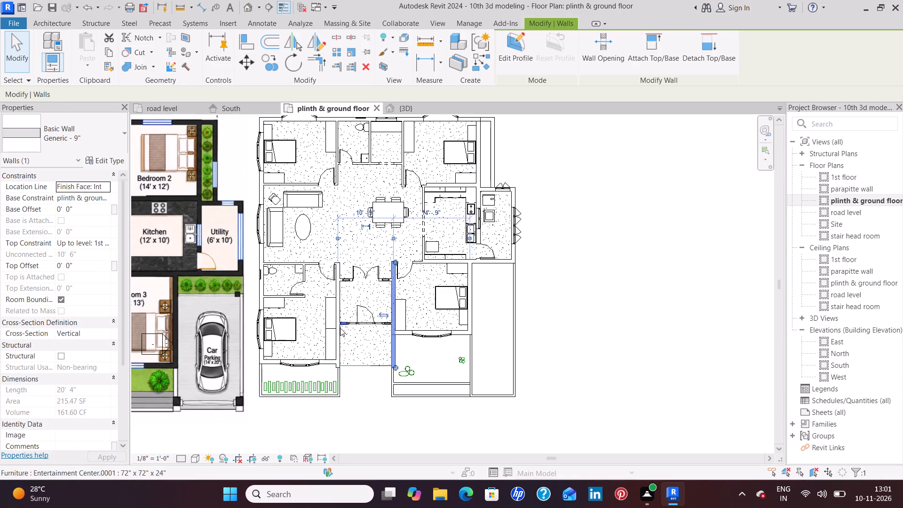
ctrl+click(342, 298)
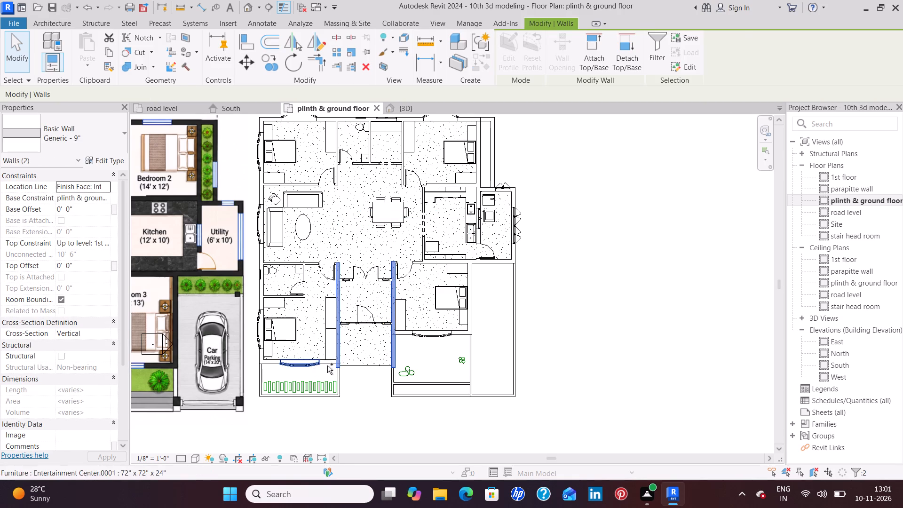
ctrl+click(267, 362)
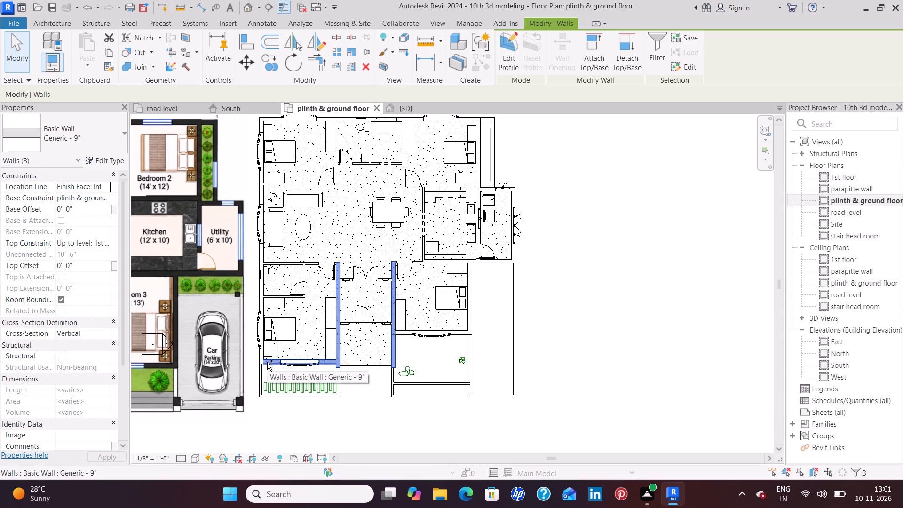
ctrl+click(257, 294)
ctrl+click(284, 266)
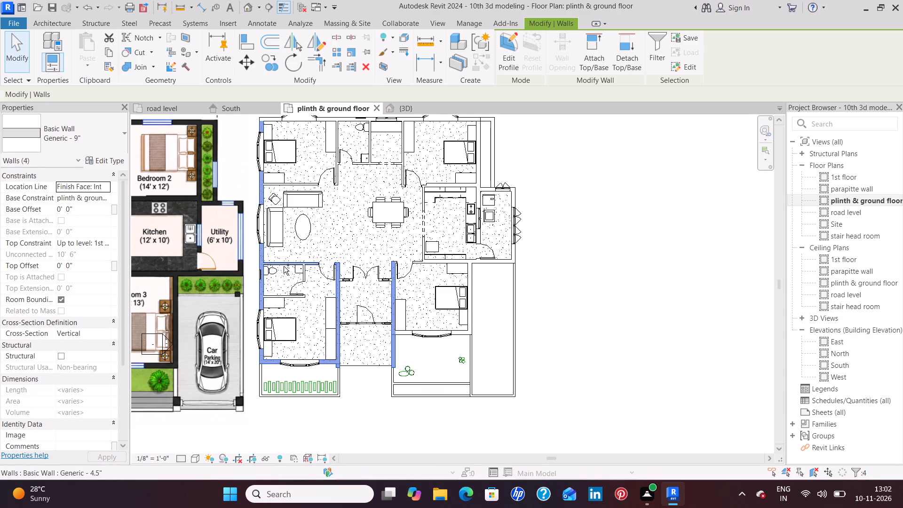